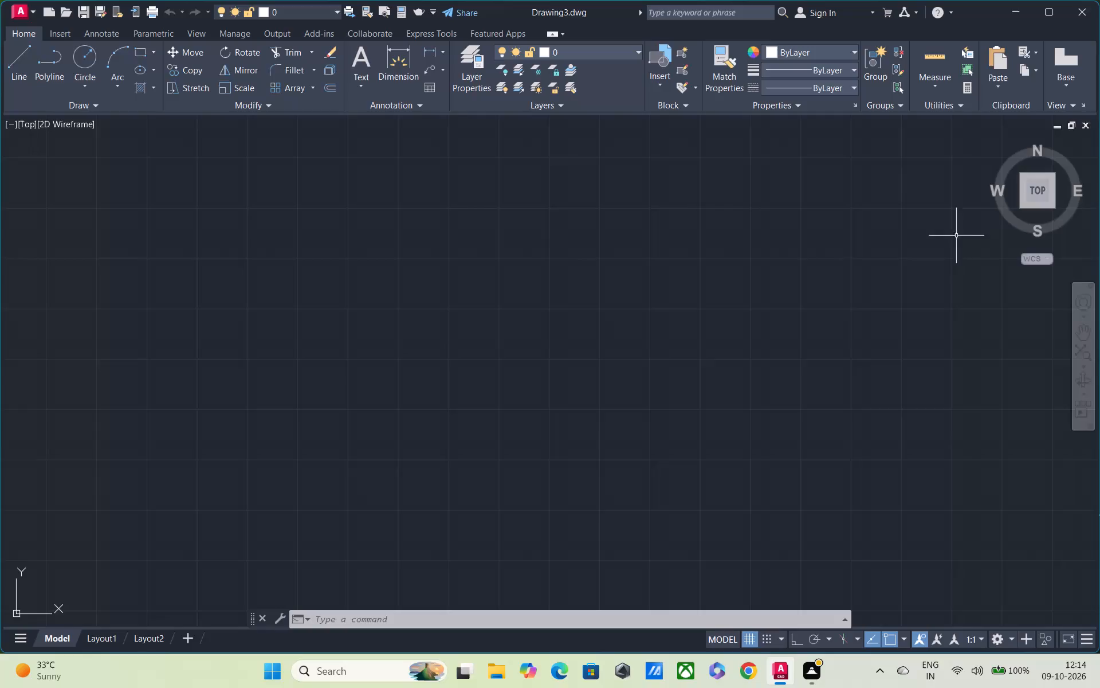
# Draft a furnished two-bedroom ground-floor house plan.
# Set the drawing units to Architectural length type and choose the unit for scaling inserted content.
pyautogui.write('un')
pyautogui.press('space')
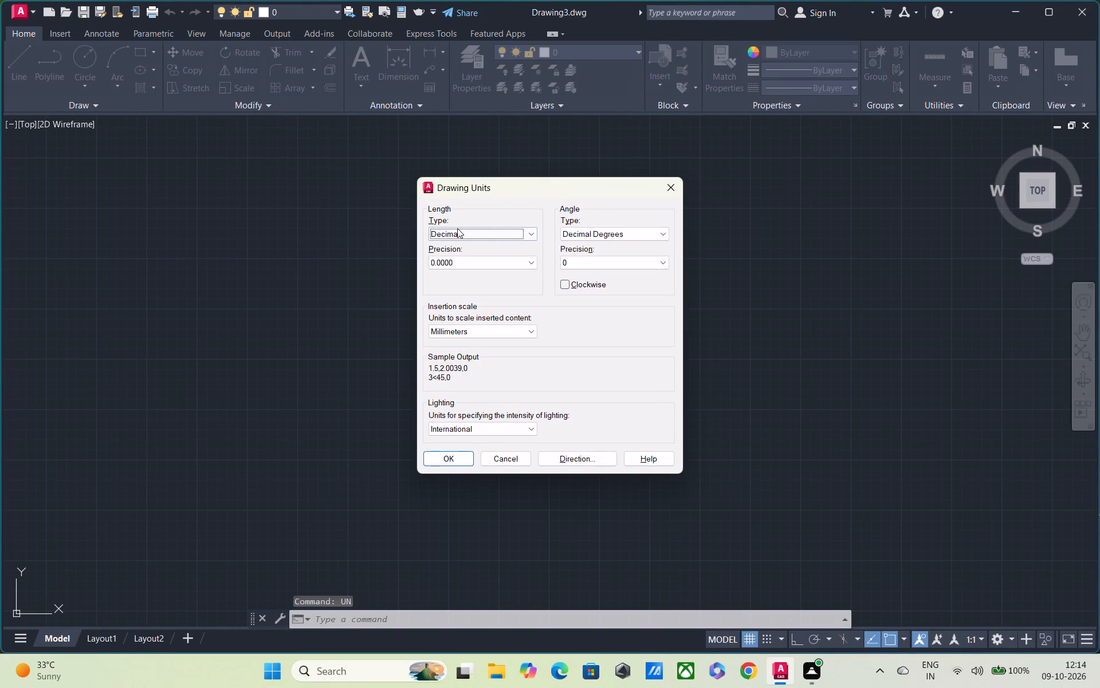
pyautogui.click(457, 228)
pyautogui.click(465, 247)
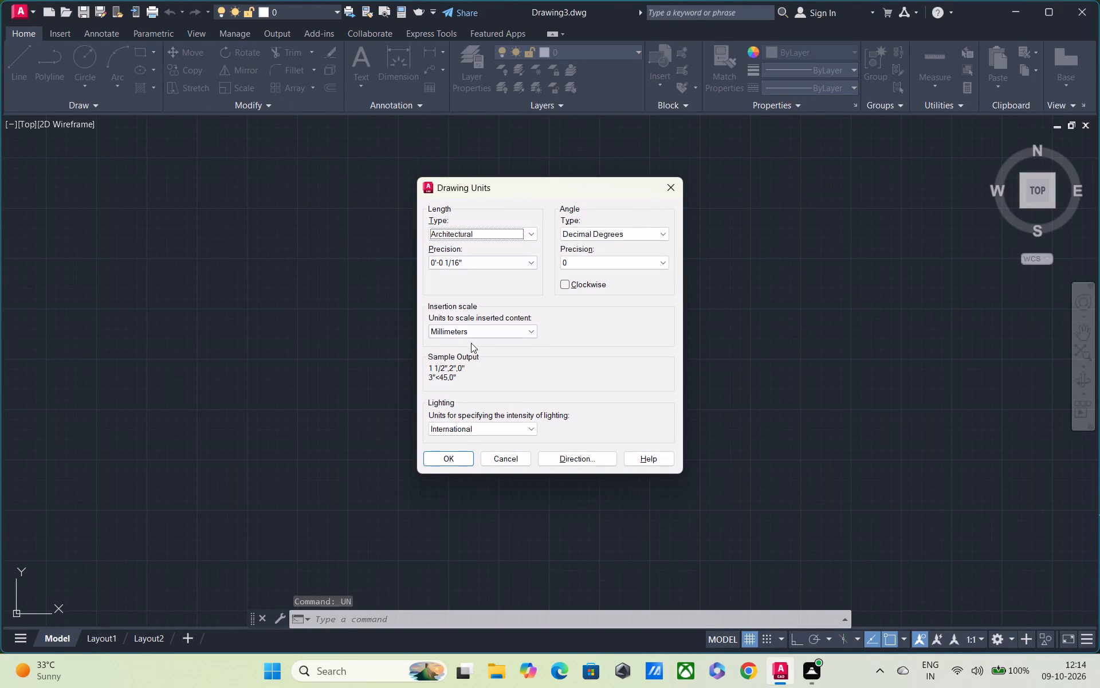
pyautogui.click(466, 327)
pyautogui.click(466, 350)
pyautogui.click(464, 460)
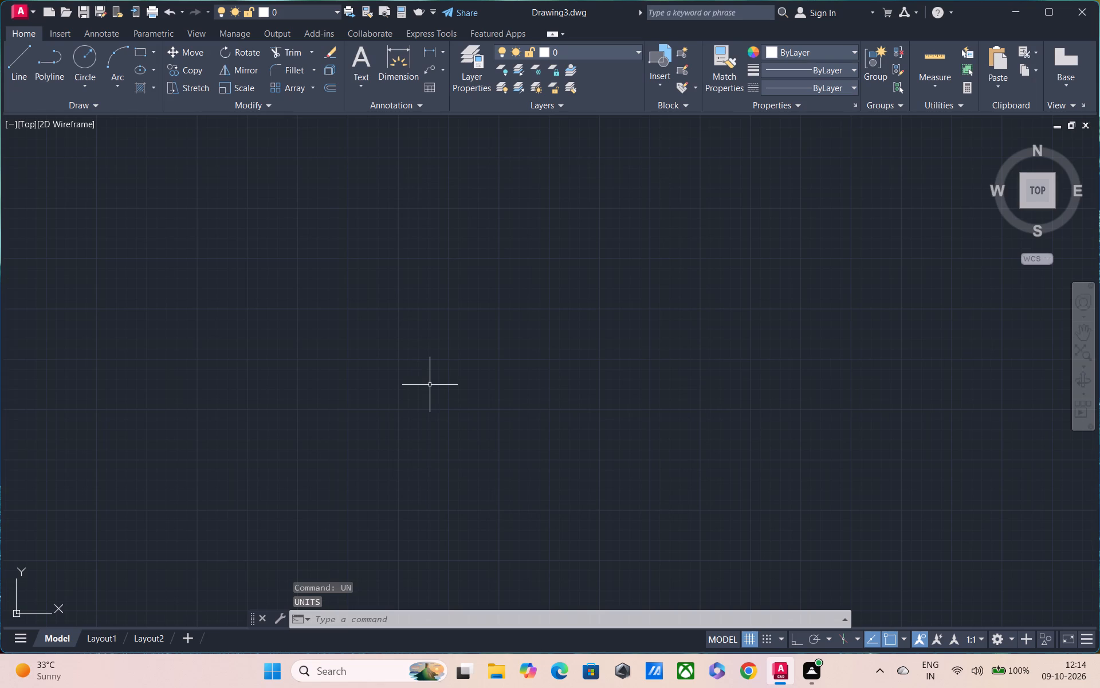
# Save the drawing in Documents under the file name project 22.
pyautogui.hotkey('ctrl', 's')
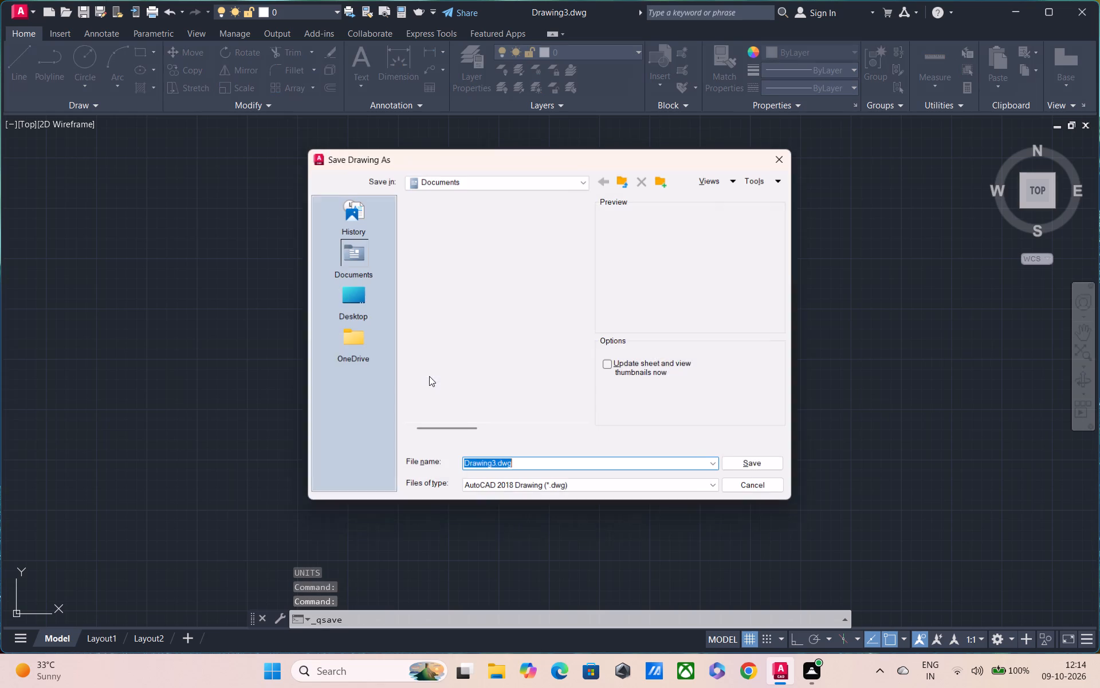
pyautogui.press('BackSpace')
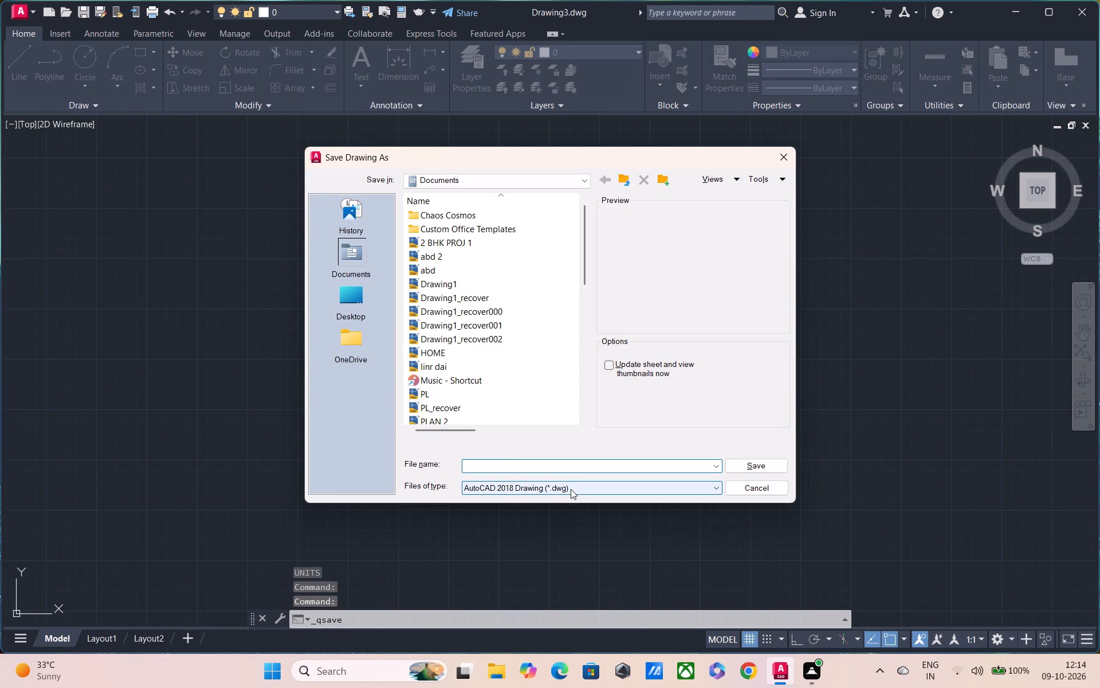
pyautogui.write('project 22')
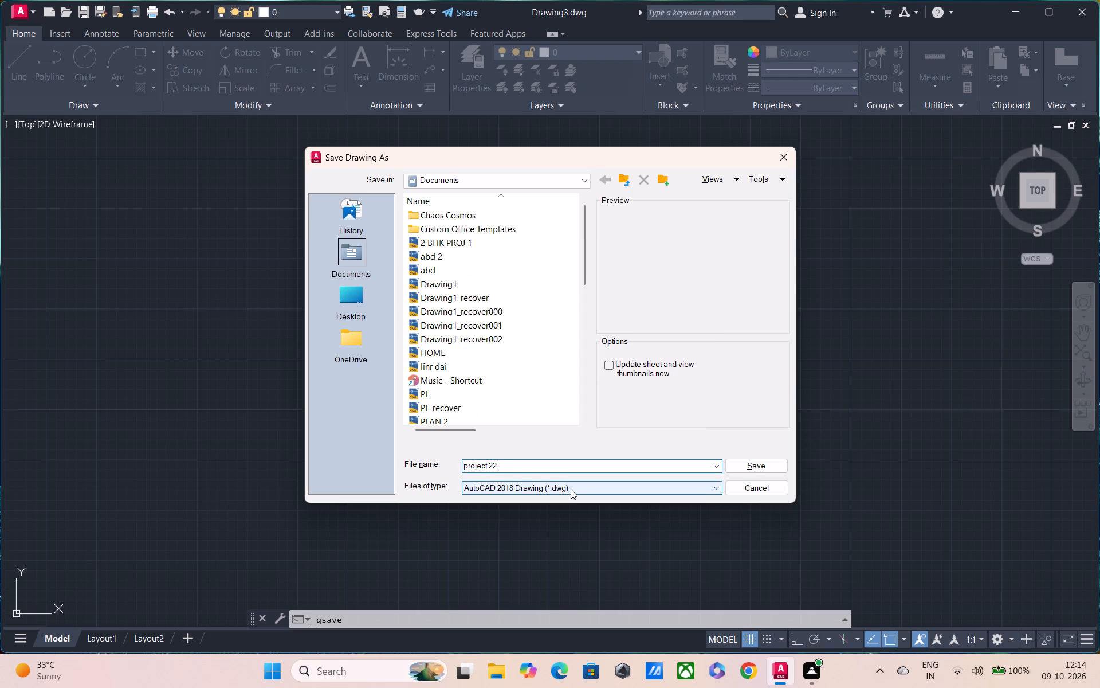
pyautogui.click(754, 460)
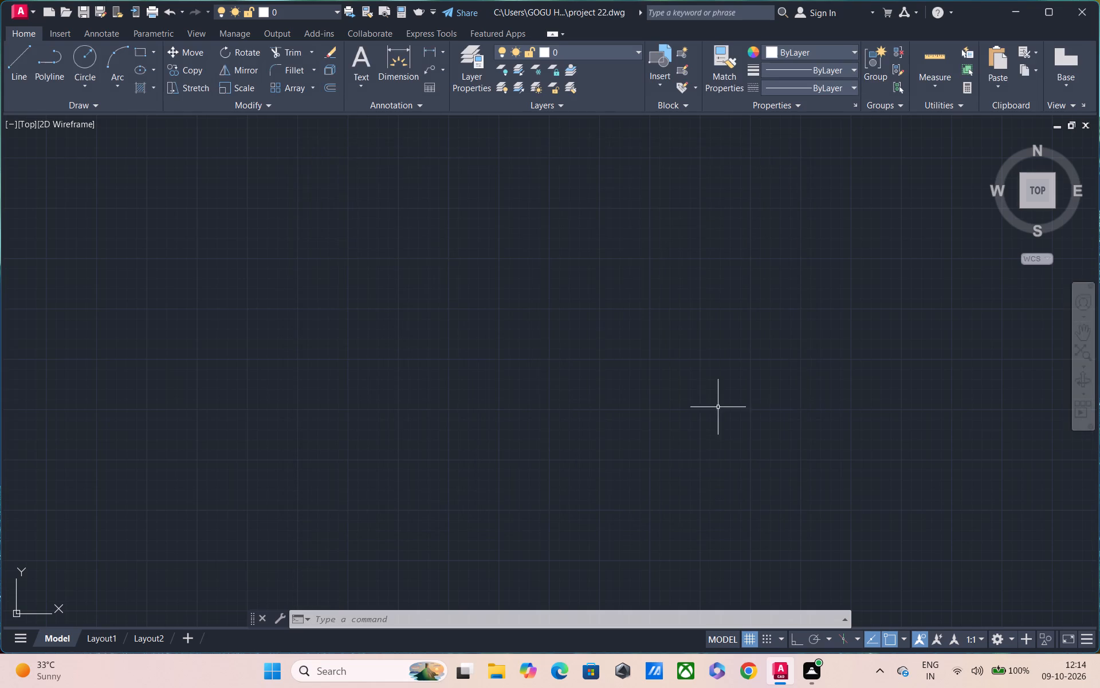
# Dismiss the notice about the web and mobile apps.
pyautogui.moveTo(618, 341); pyautogui.dragTo(339, 338, button='middle')
pyautogui.scroll(-1, 336, 343)
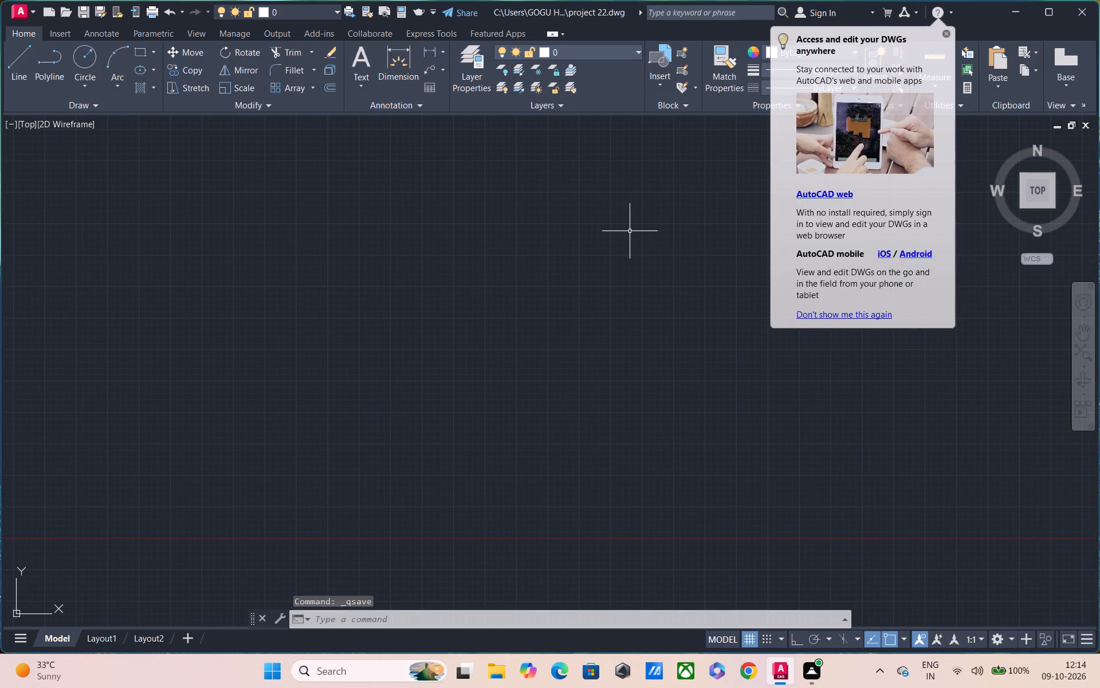
pyautogui.press('Escape')
pyautogui.click(946, 32)
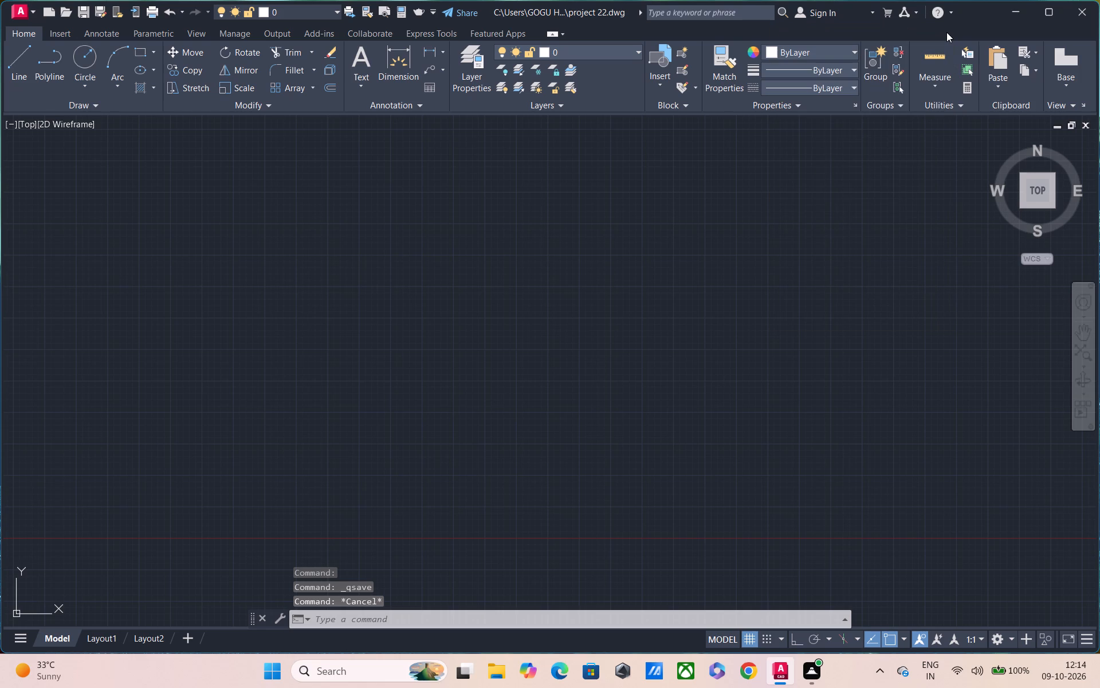
# Open the Standard dimension style for modification and suppress both extension lines, Ext line 1 and Ext line 2.
pyautogui.write('dim')
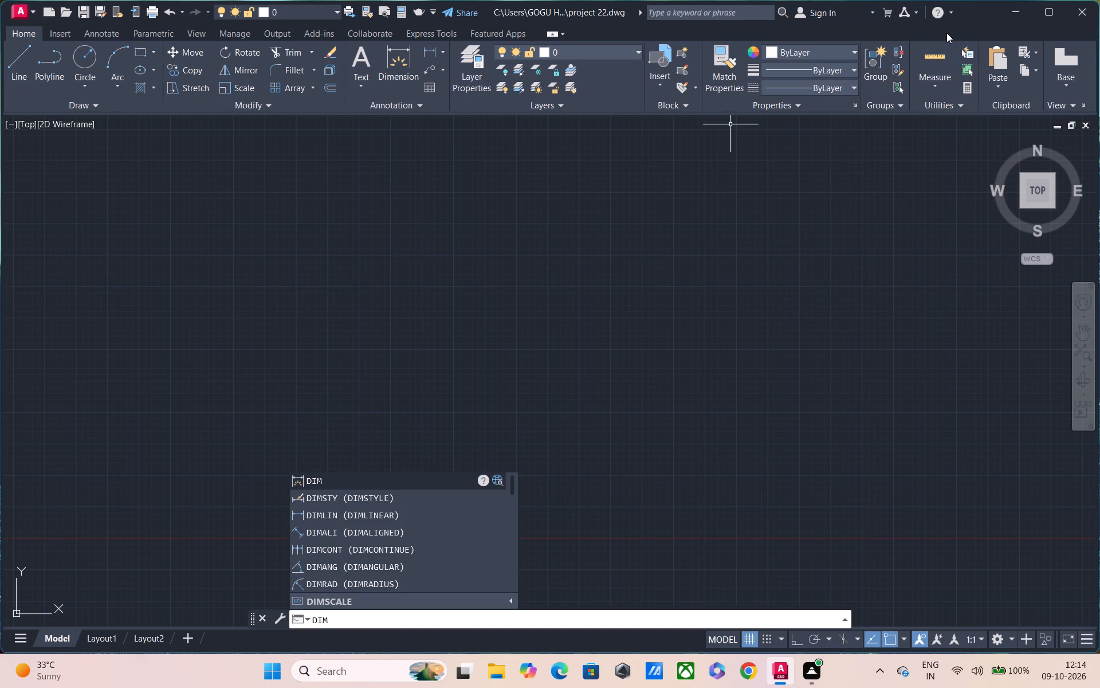
pyautogui.click(306, 497)
pyautogui.click(386, 283)
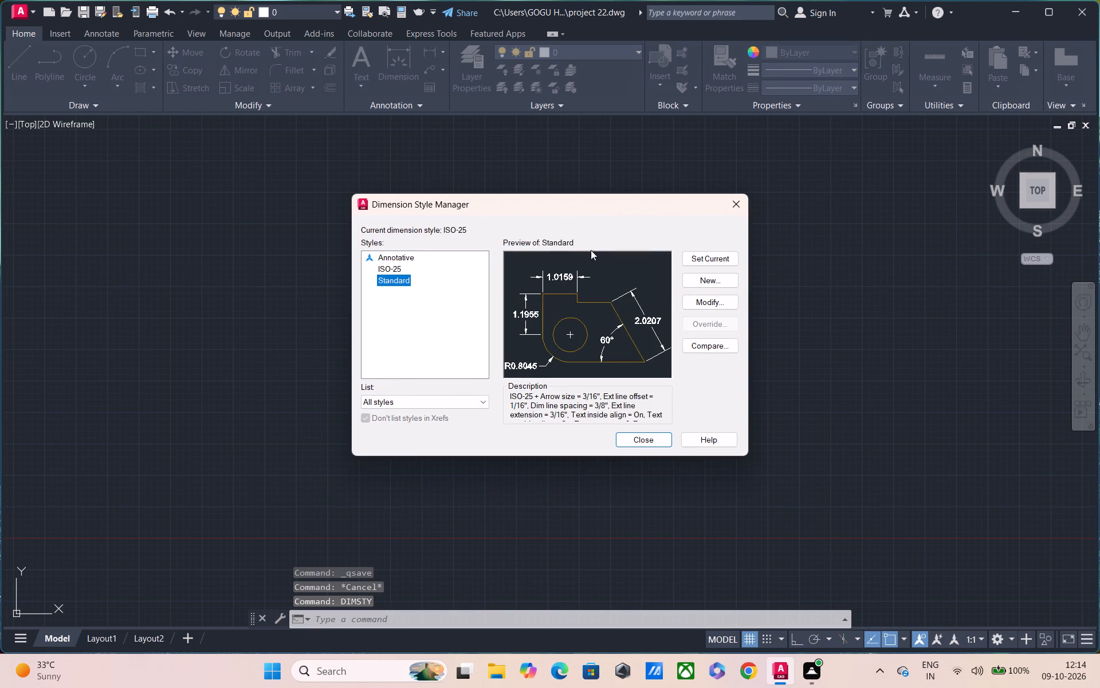
pyautogui.click(696, 298)
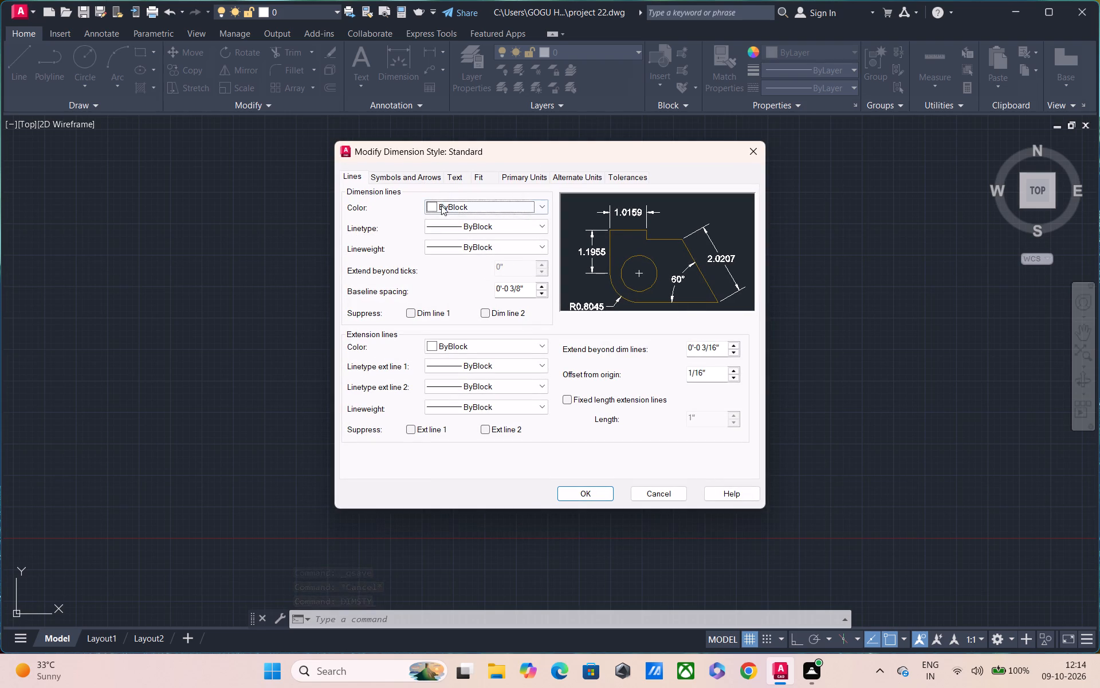
pyautogui.click(406, 431)
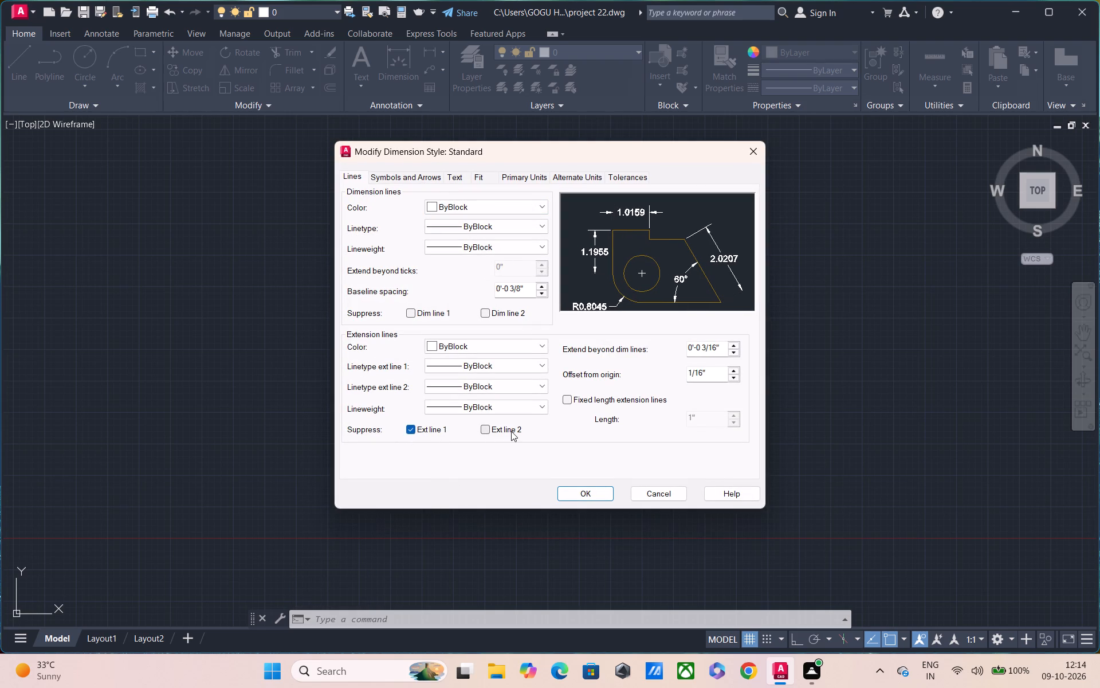
pyautogui.click(491, 433)
# Set the Standard dimension style's text height to 6".
pyautogui.click(455, 180)
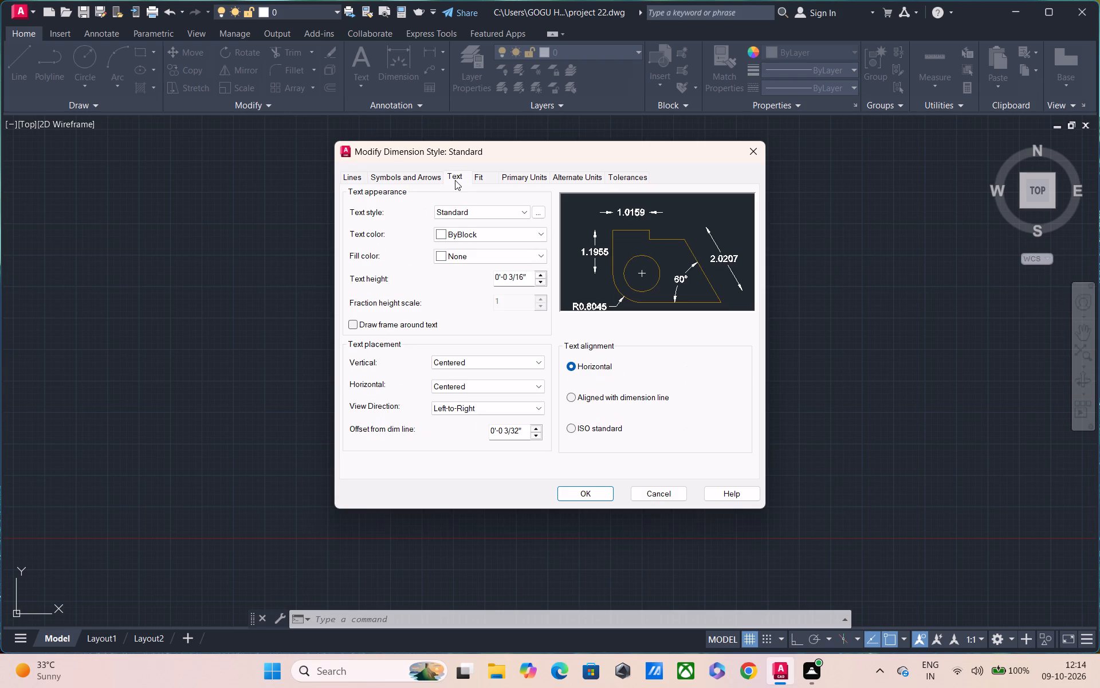
pyautogui.moveTo(530, 278); pyautogui.dragTo(378, 318)
pyautogui.press('BackSpace')
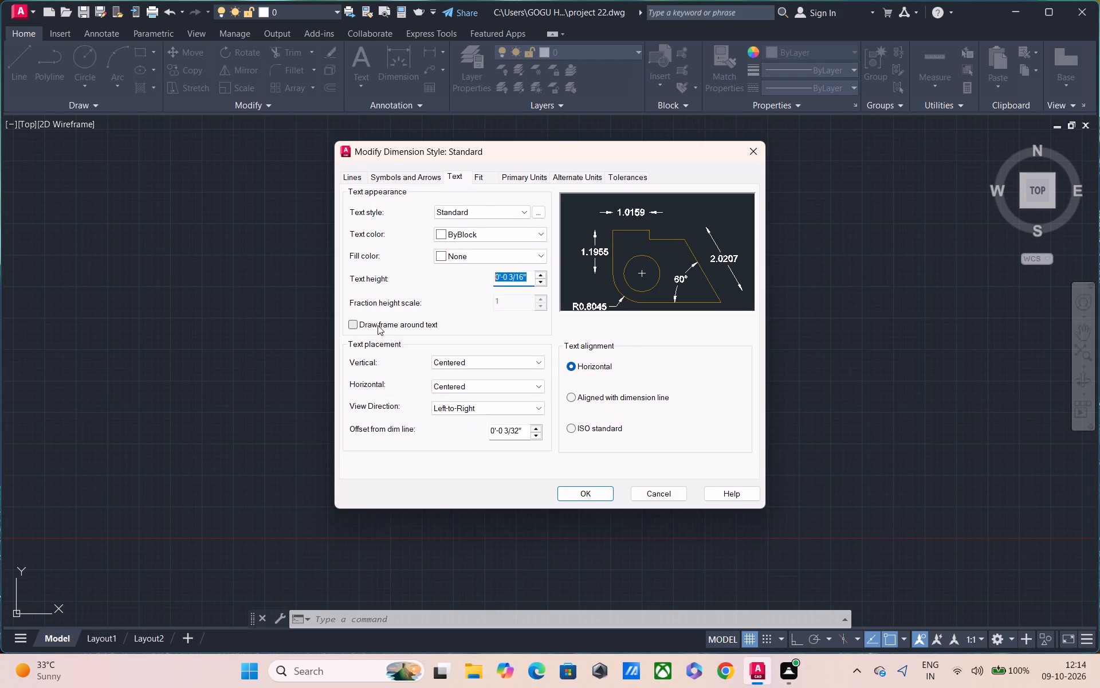
pyautogui.write("6{'")
pyautogui.press('BackSpace')
pyautogui.press('BackSpace')
pyautogui.hotkey('shift', '"')
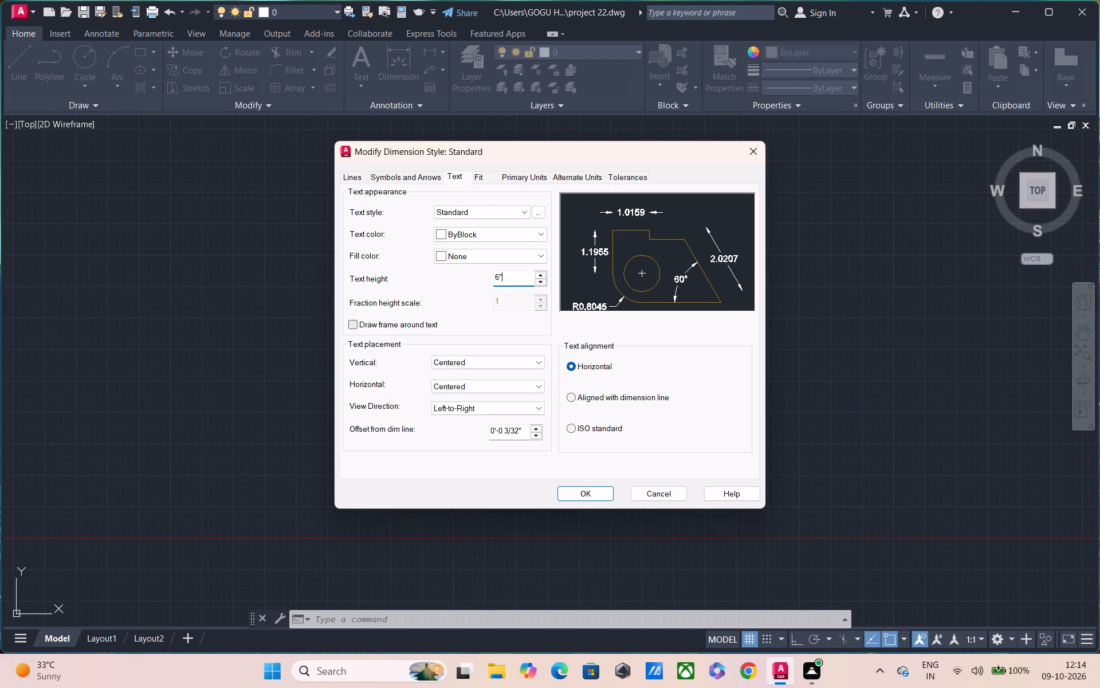
pyautogui.press('Return')
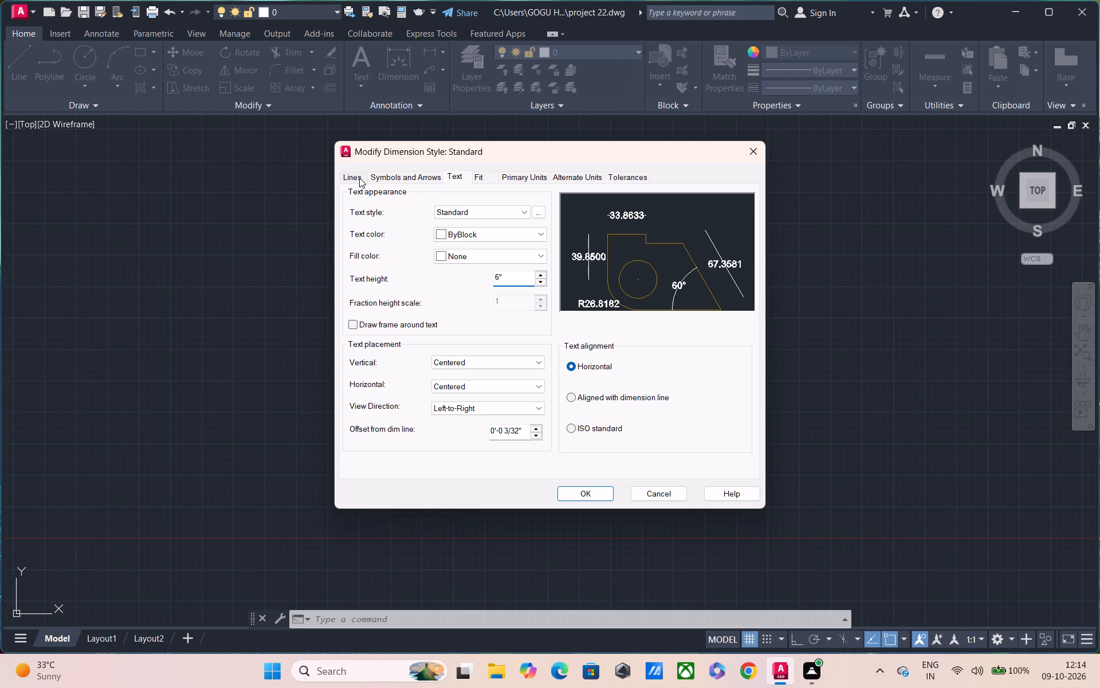
# Set the primary unit format for the Standard style's linear dimensions to Architectural.
pyautogui.click(510, 174)
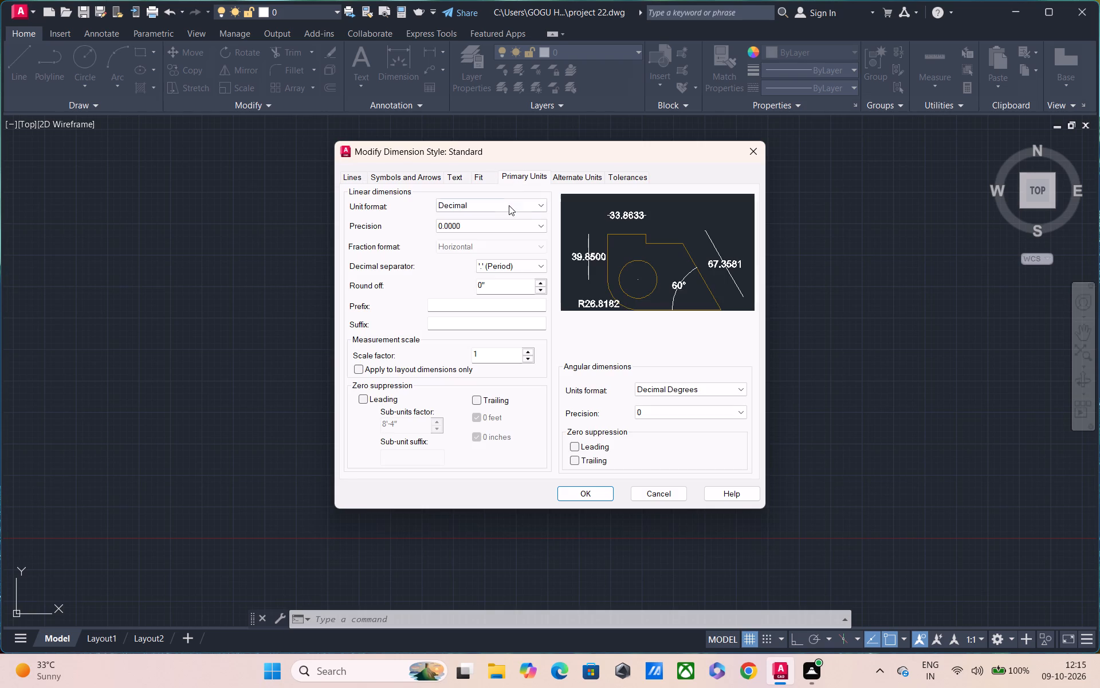
pyautogui.click(508, 206)
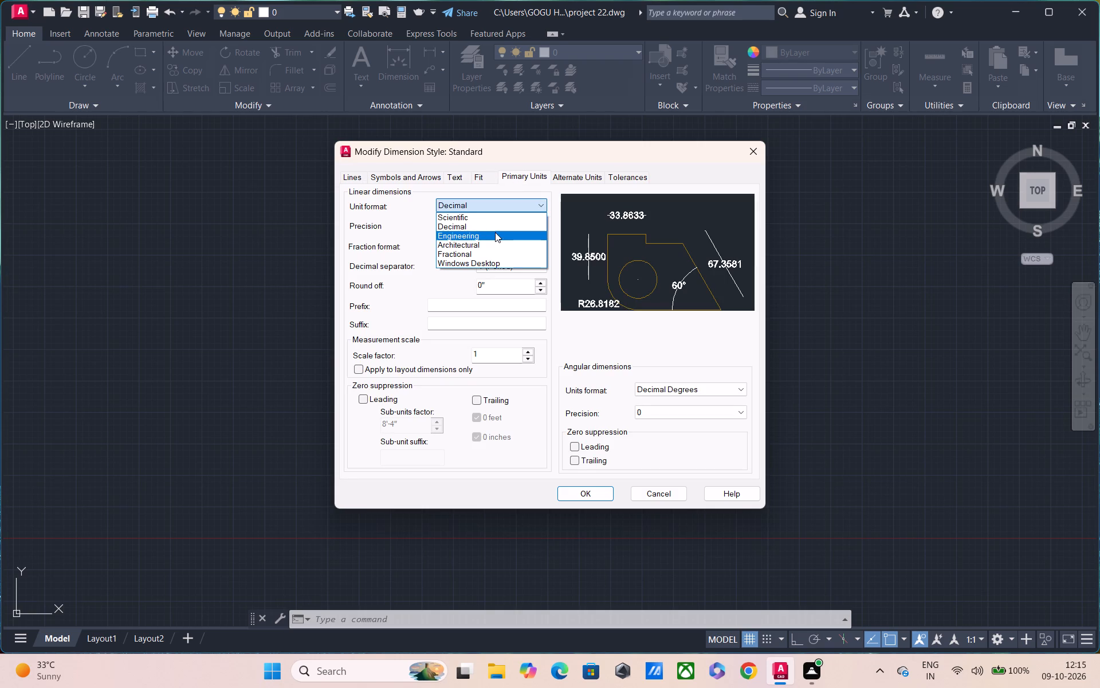
pyautogui.click(496, 241)
pyautogui.click(509, 175)
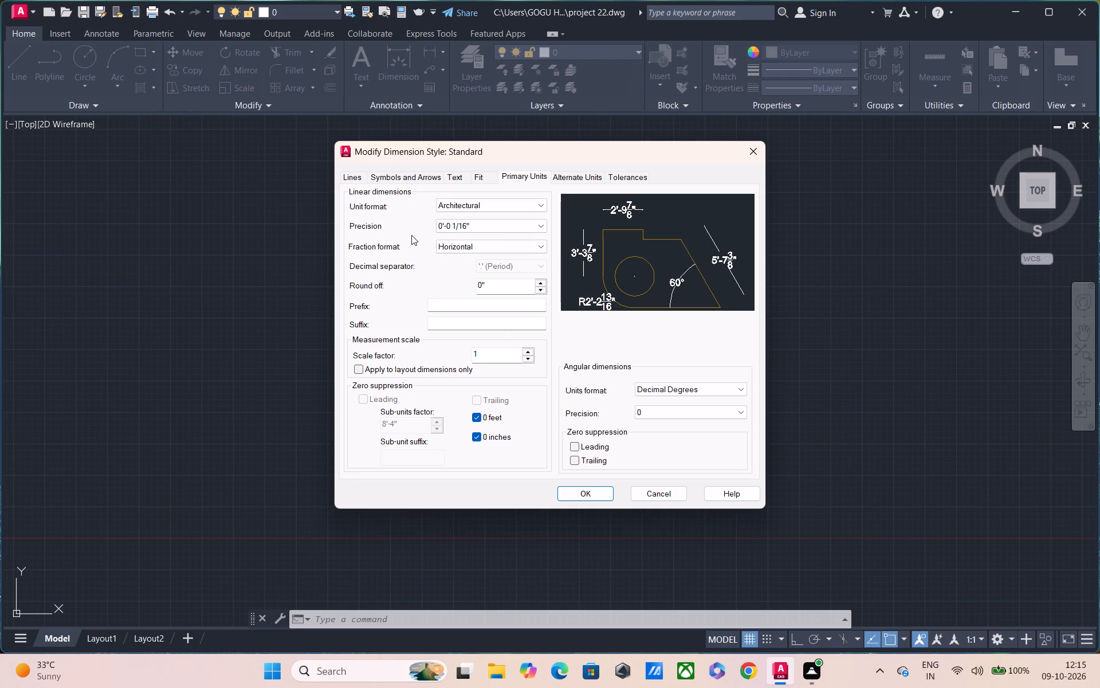
# Set the Standard dimension style's arrow size to 6" and apply the style changes.
pyautogui.click(404, 174)
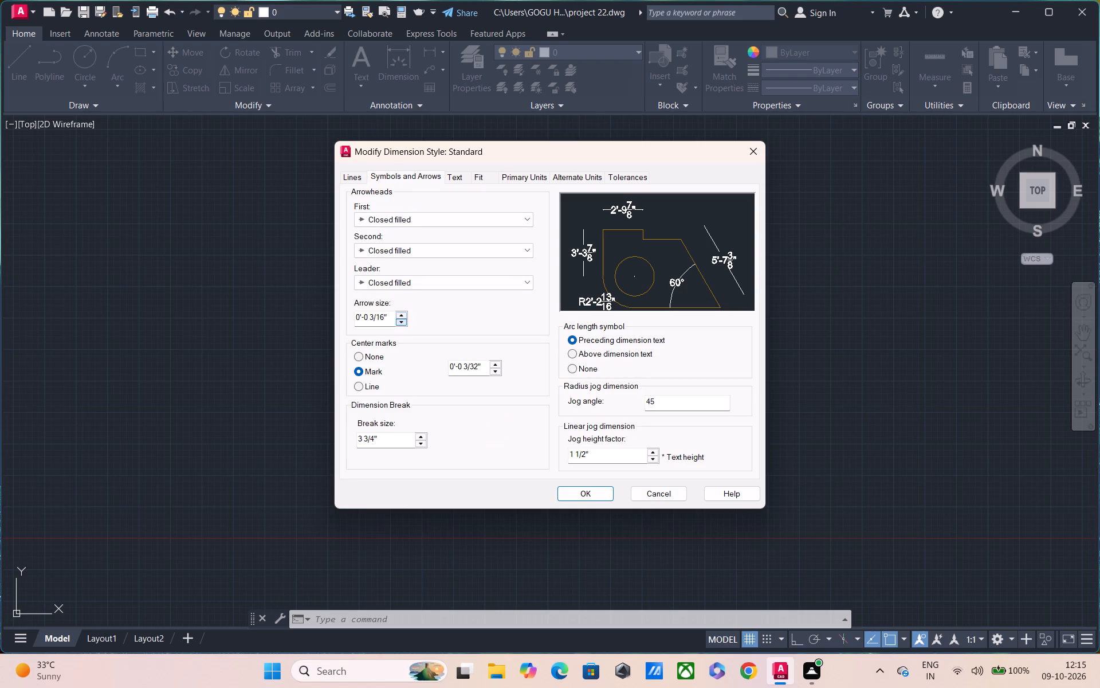
pyautogui.moveTo(388, 316); pyautogui.dragTo(317, 340)
pyautogui.press('BackSpace')
pyautogui.write('6"')
pyautogui.press('Return')
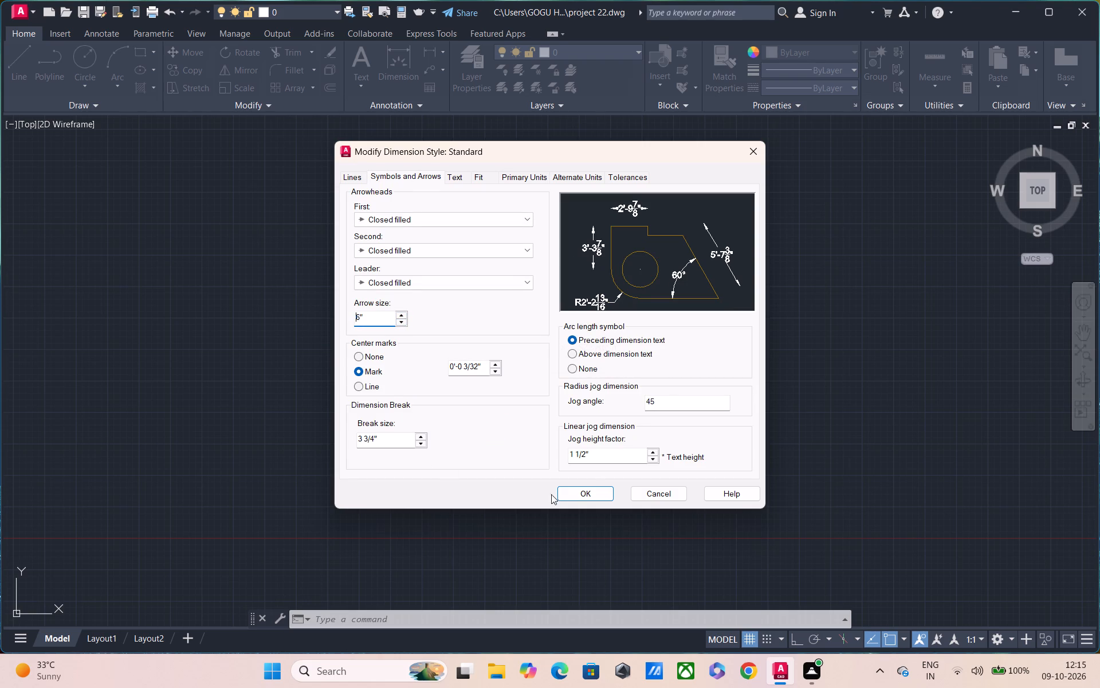
pyautogui.click(594, 492)
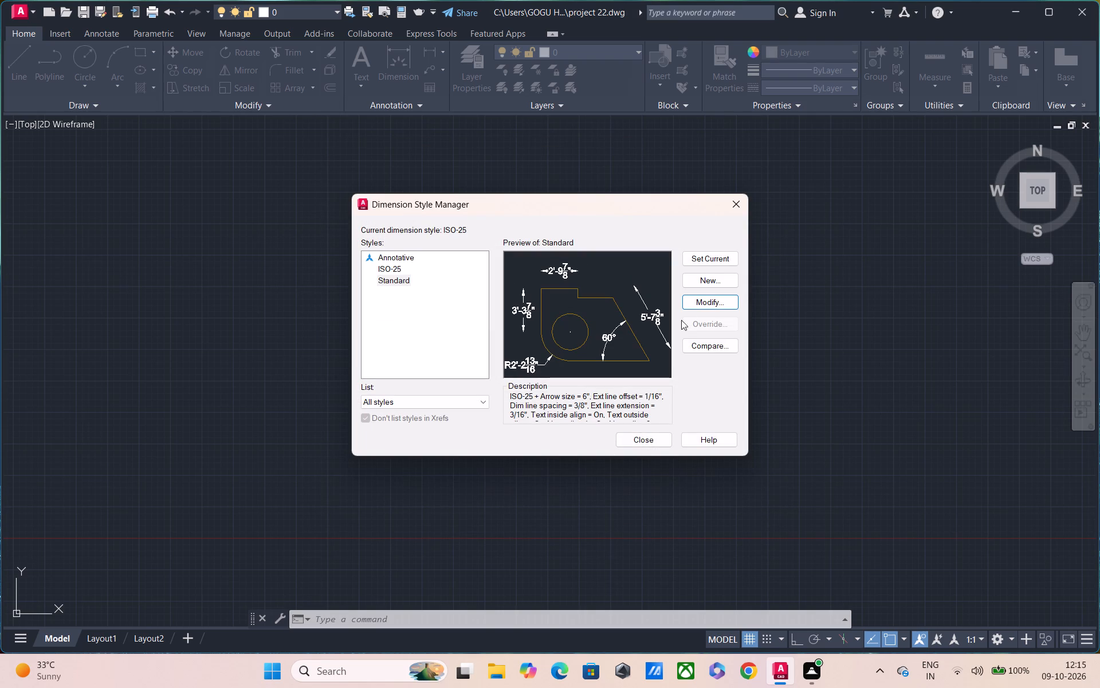
# Make Standard the current dimension style and close the Dimension Style Manager.
pyautogui.click(709, 255)
pyautogui.click(639, 444)
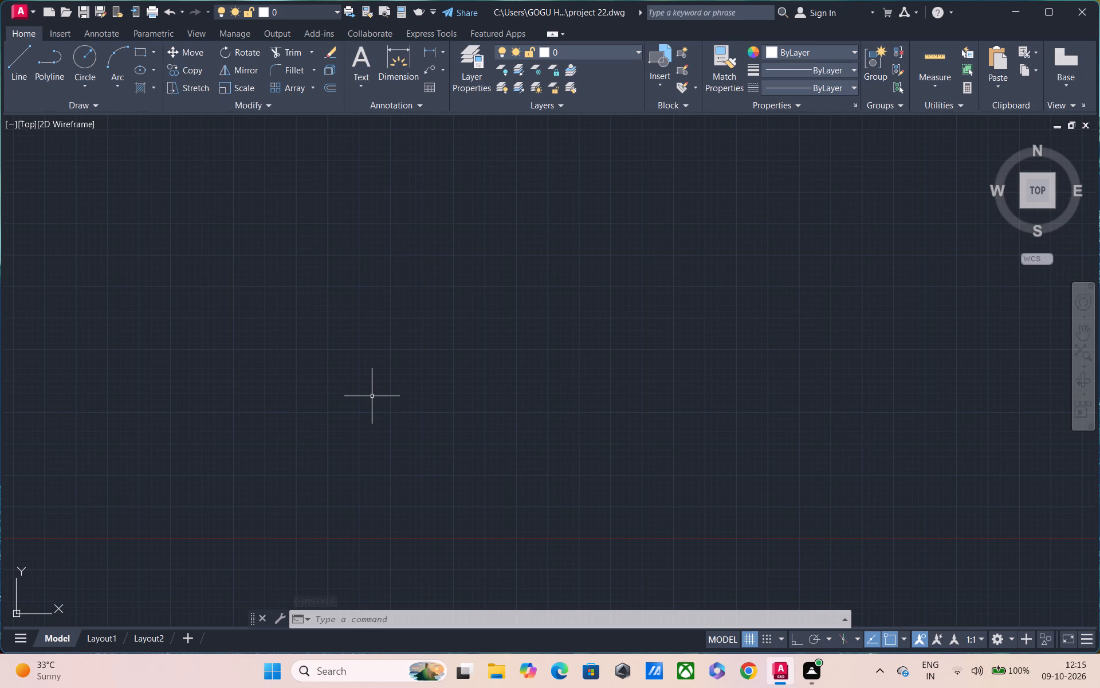
# Draw a long vertical line with Ortho on as the plan's first wall line.
pyautogui.write('l')
pyautogui.press('space')
pyautogui.click(383, 166)
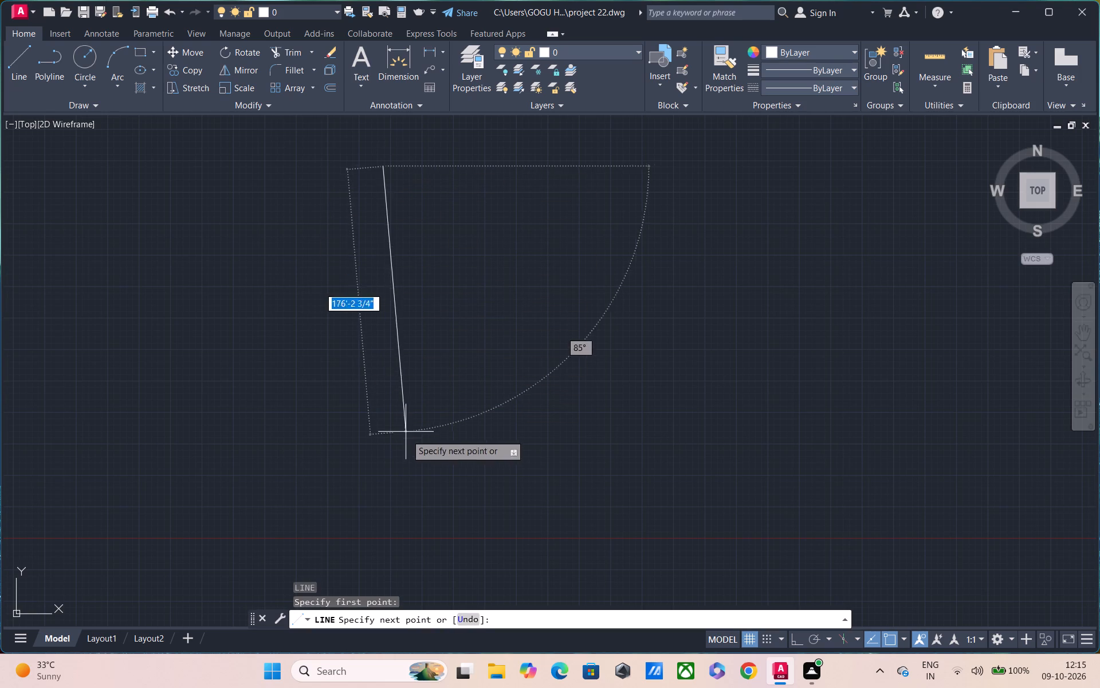
pyautogui.press('F8')
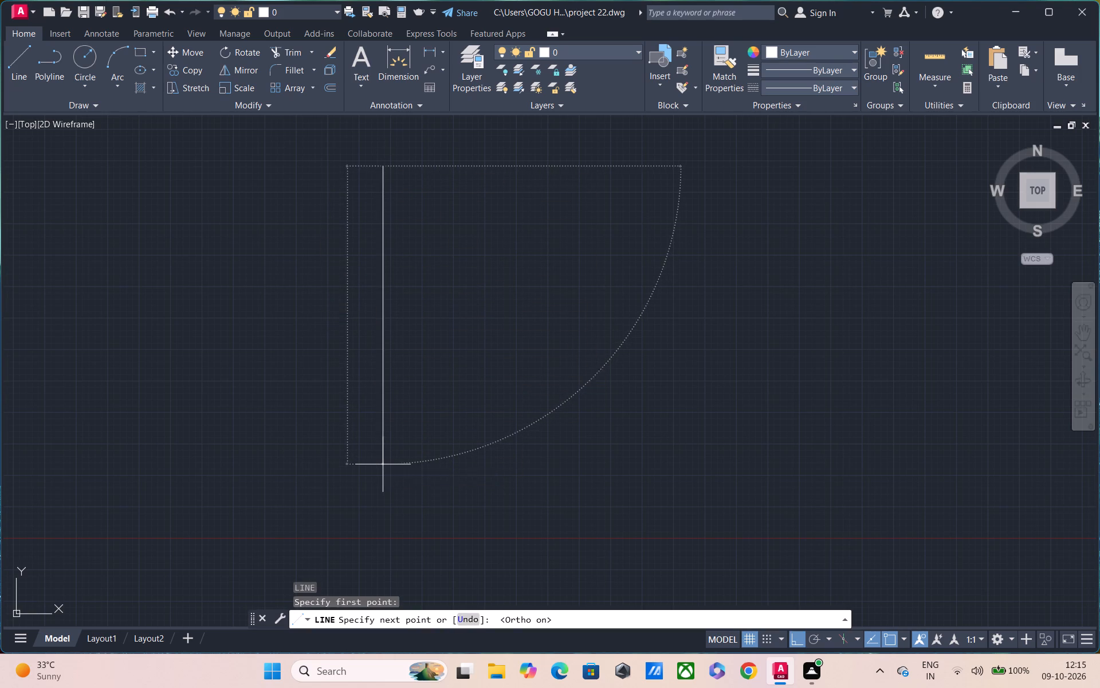
pyautogui.click(383, 464)
pyautogui.press('Escape')
# Offset the vertical line 9" to its right to form the wall thickness.
pyautogui.write('o 9"')
pyautogui.press('Return')
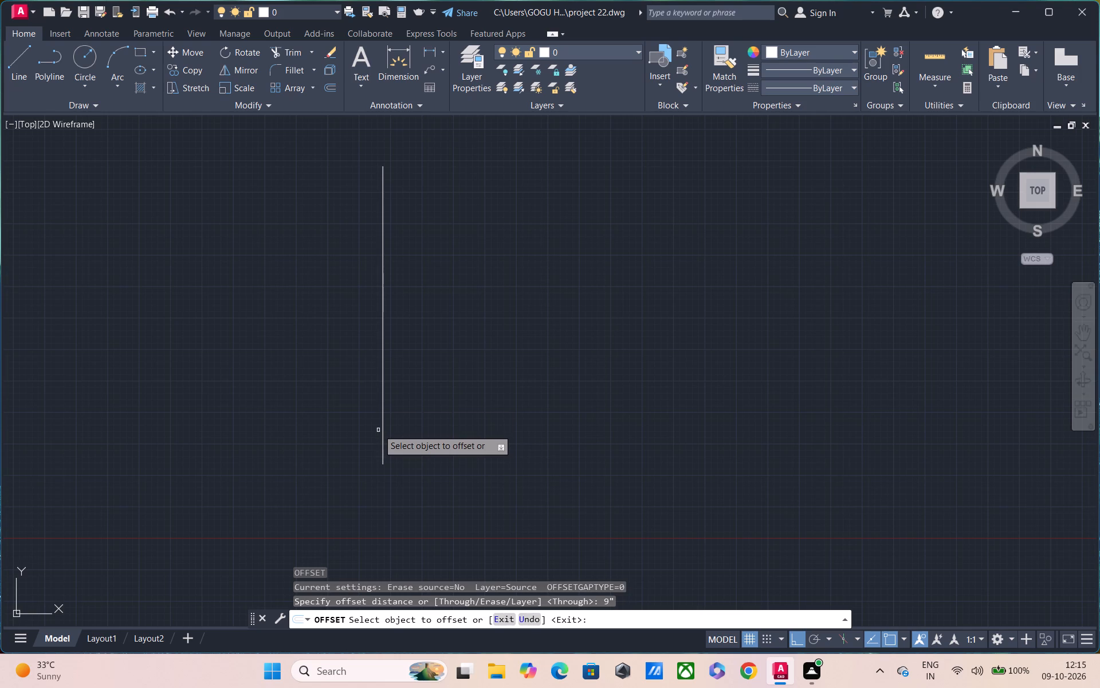
pyautogui.click(383, 355)
pyautogui.click(415, 363)
# Offset the inner line of the wall 9'4" to the right to mark the room's width.
pyautogui.scroll(2, 416, 365)
pyautogui.moveTo(392, 367); pyautogui.dragTo(480, 506, button='middle')
pyautogui.moveTo(404, 371); pyautogui.dragTo(323, 531, button='middle')
pyautogui.scroll(1, 323, 531)
pyautogui.moveTo(333, 326); pyautogui.dragTo(343, 488, button='middle')
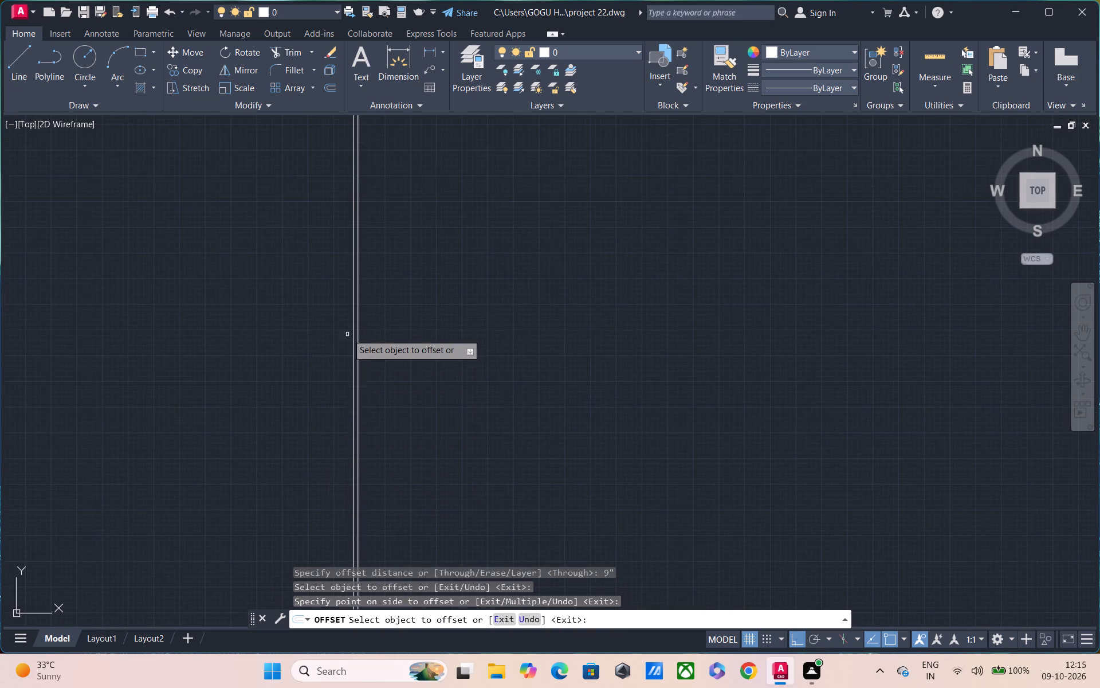
pyautogui.scroll(-2, 347, 334)
pyautogui.moveTo(363, 305); pyautogui.dragTo(367, 396, button='middle')
pyautogui.scroll(2, 356, 376)
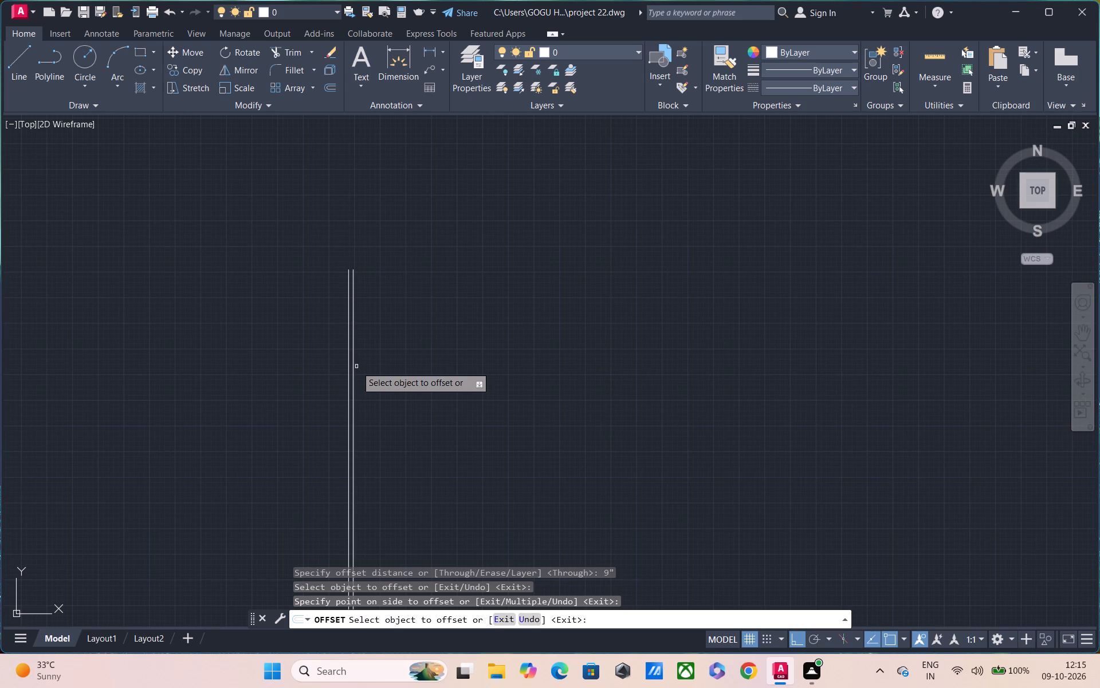
pyautogui.click(353, 359)
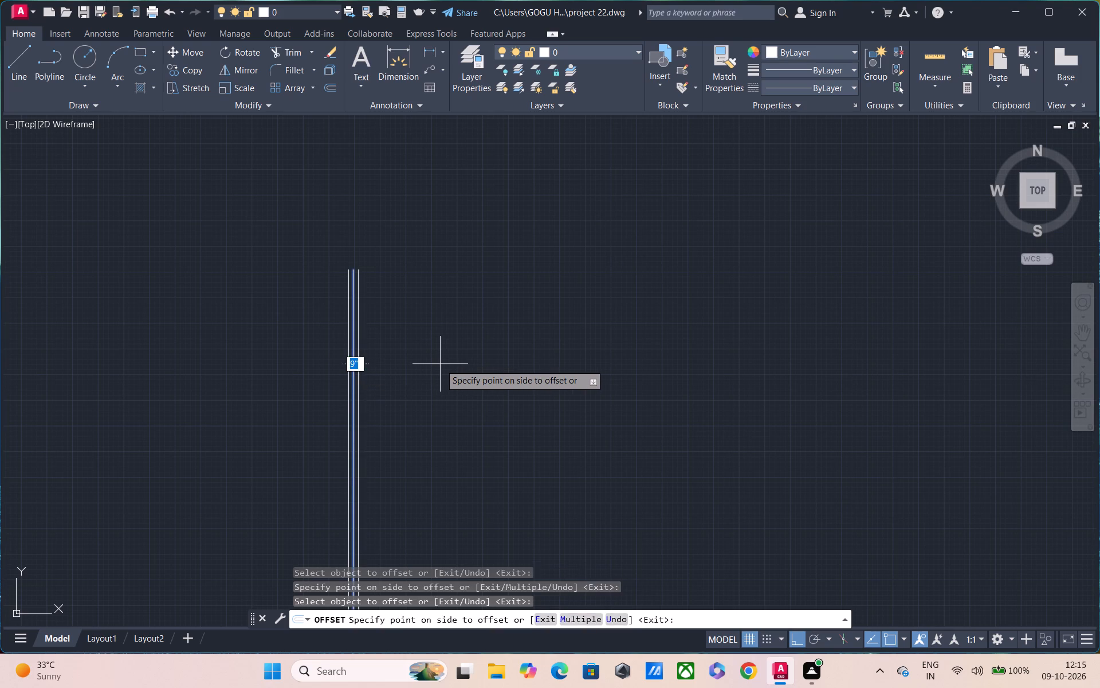
pyautogui.write('9;')
pyautogui.press('BackSpace')
pyautogui.write('\'4"')
pyautogui.press('Return')
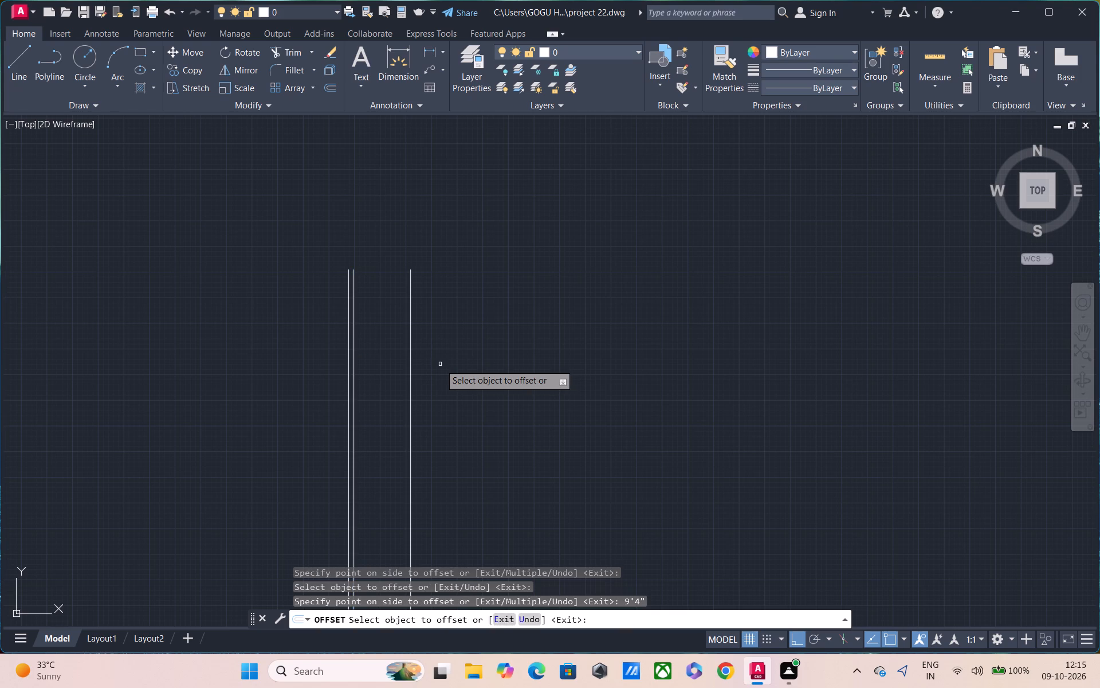
# Offset the rightmost vertical line 9" to its right to give the second wall its thickness.
pyautogui.click(411, 391)
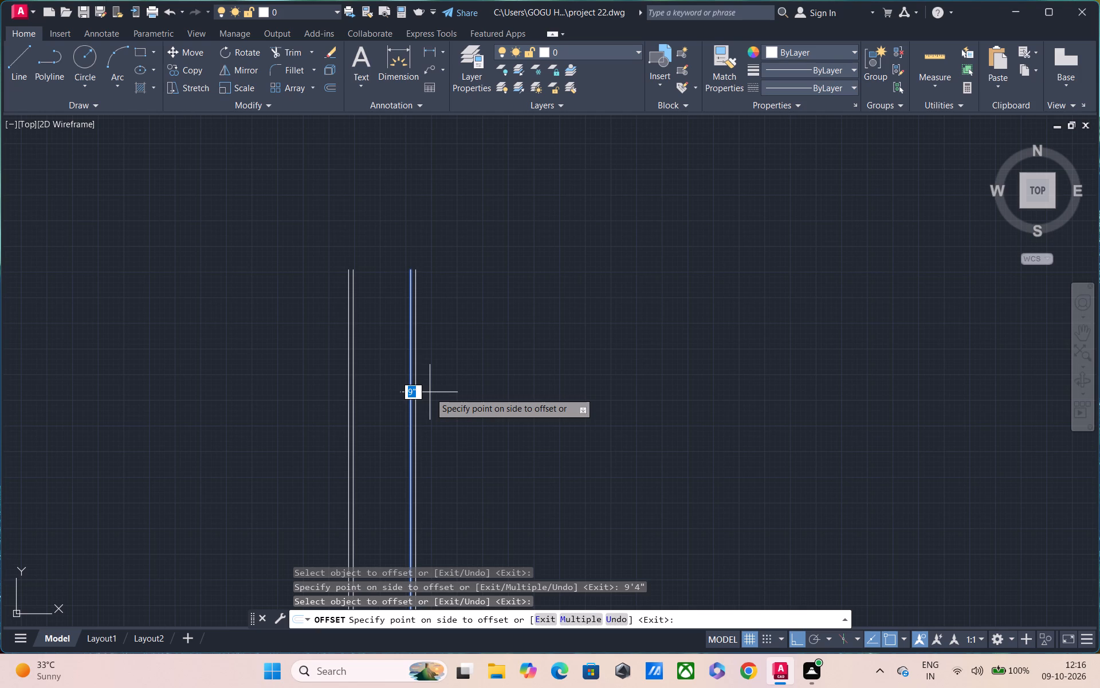
pyautogui.write('9"')
pyautogui.press('Return')
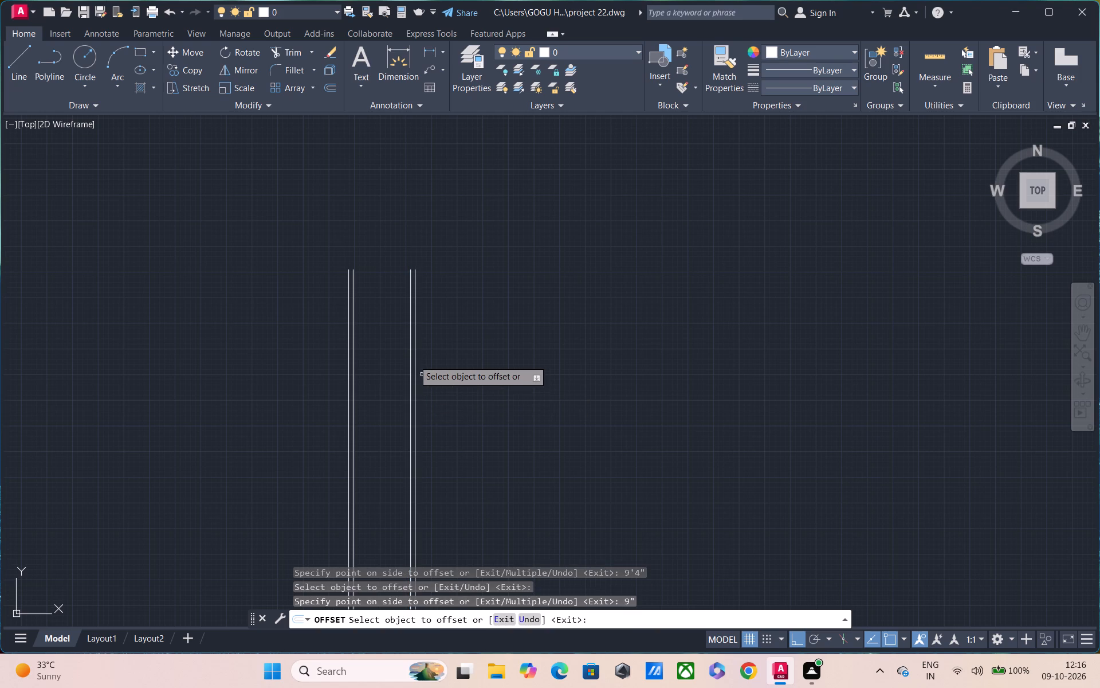
# Offset the second wall's right line 13' to the right, and offset that new line 9" right to form the third wall.
pyautogui.click(416, 362)
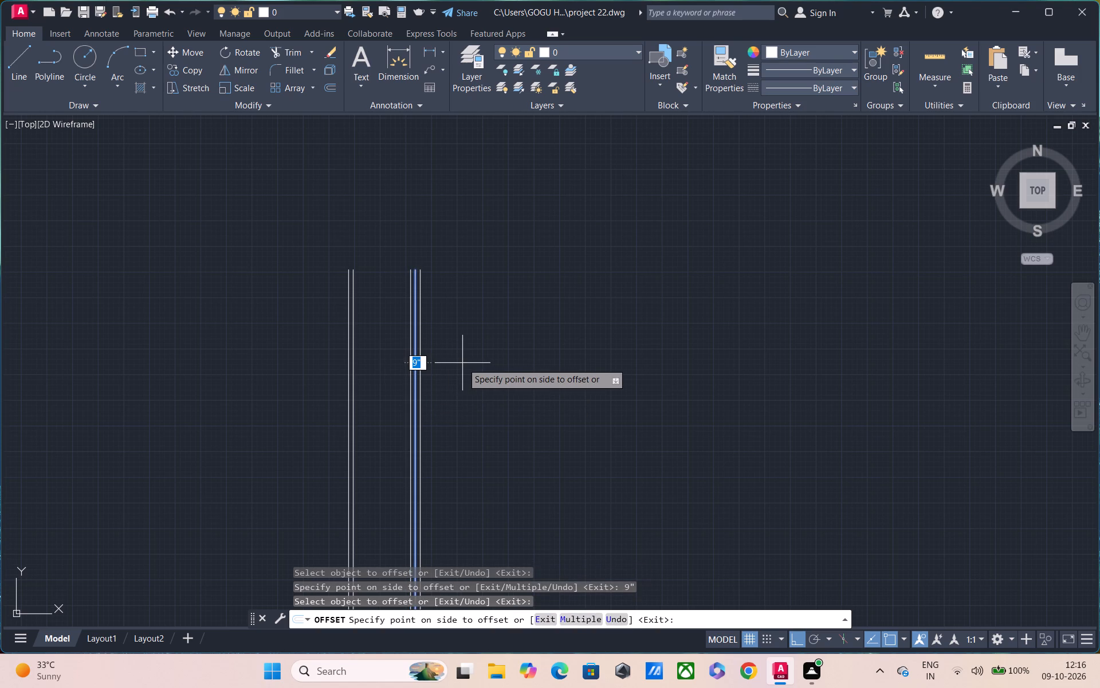
pyautogui.write("13'")
pyautogui.press('Return')
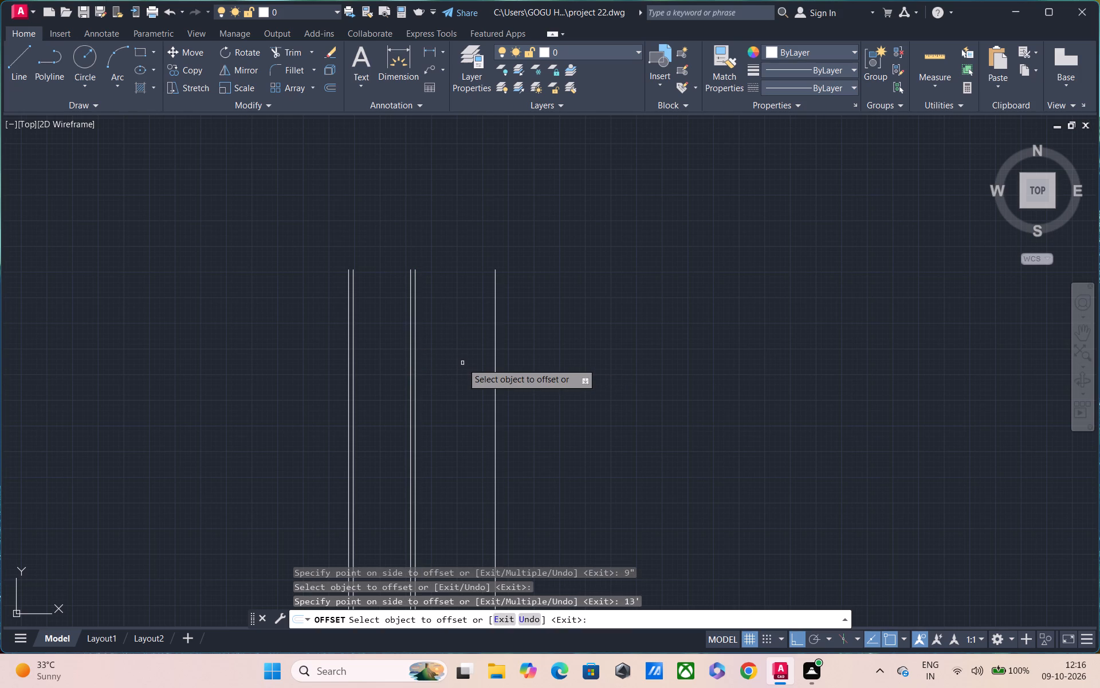
pyautogui.click(494, 351)
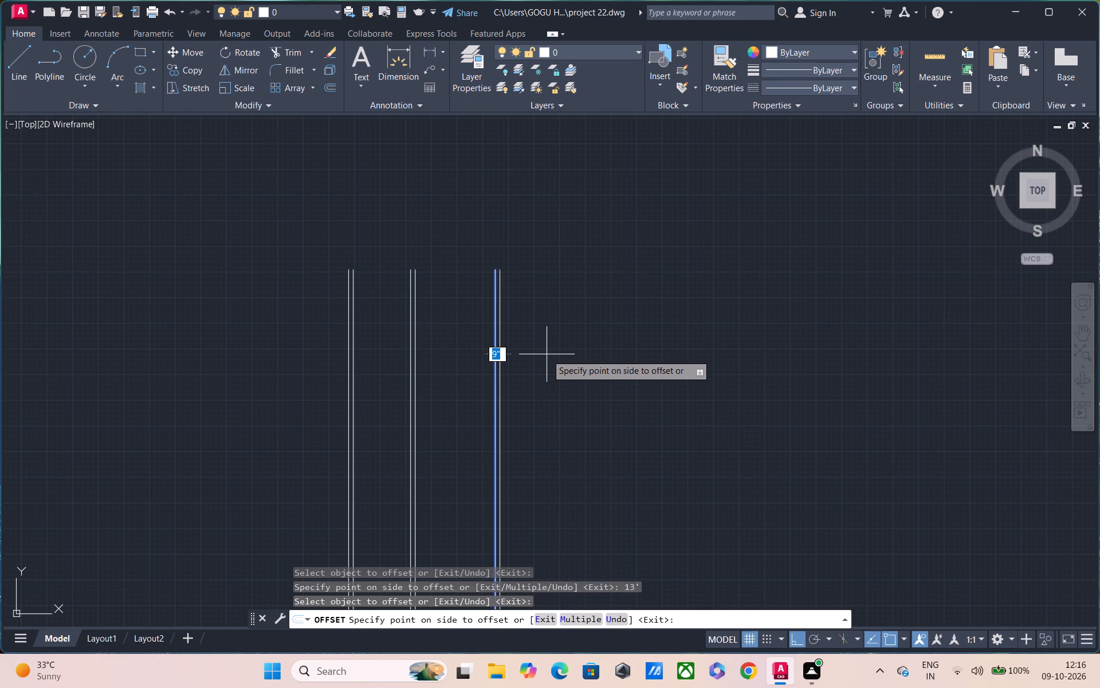
pyautogui.click(547, 354)
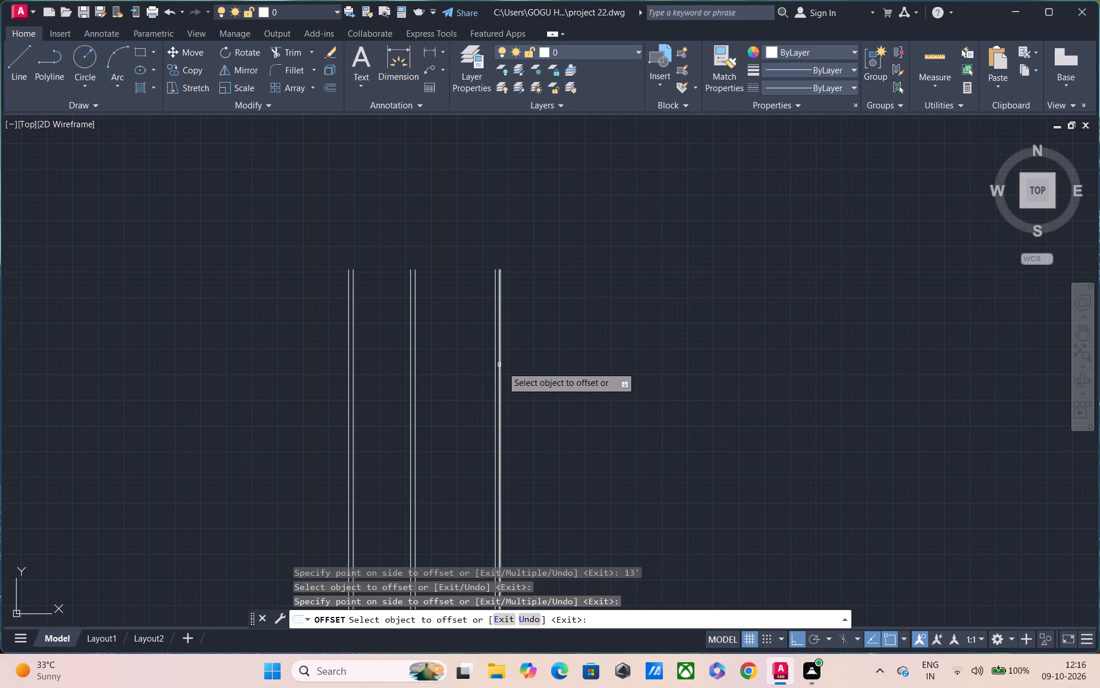
# Offset the third wall's right line 13'5" to the right, and offset the resulting line 9" right to form the fourth wall.
pyautogui.click(500, 385)
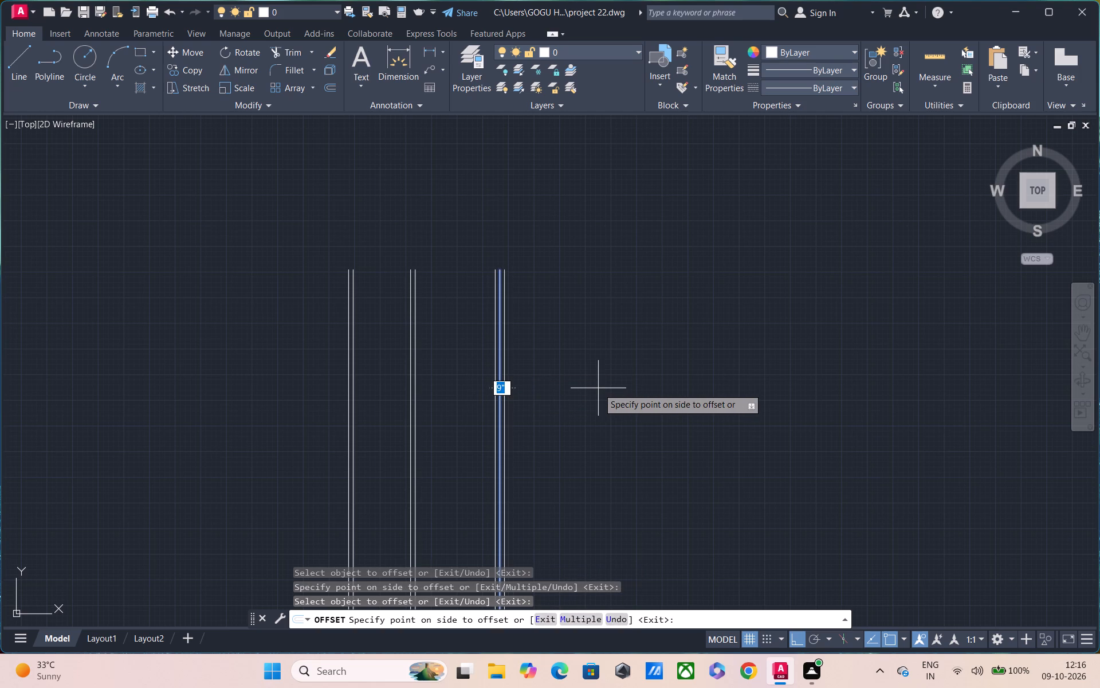
pyautogui.write('13')
pyautogui.write("'5")
pyautogui.hotkey('shift', '"')
pyautogui.press('Return')
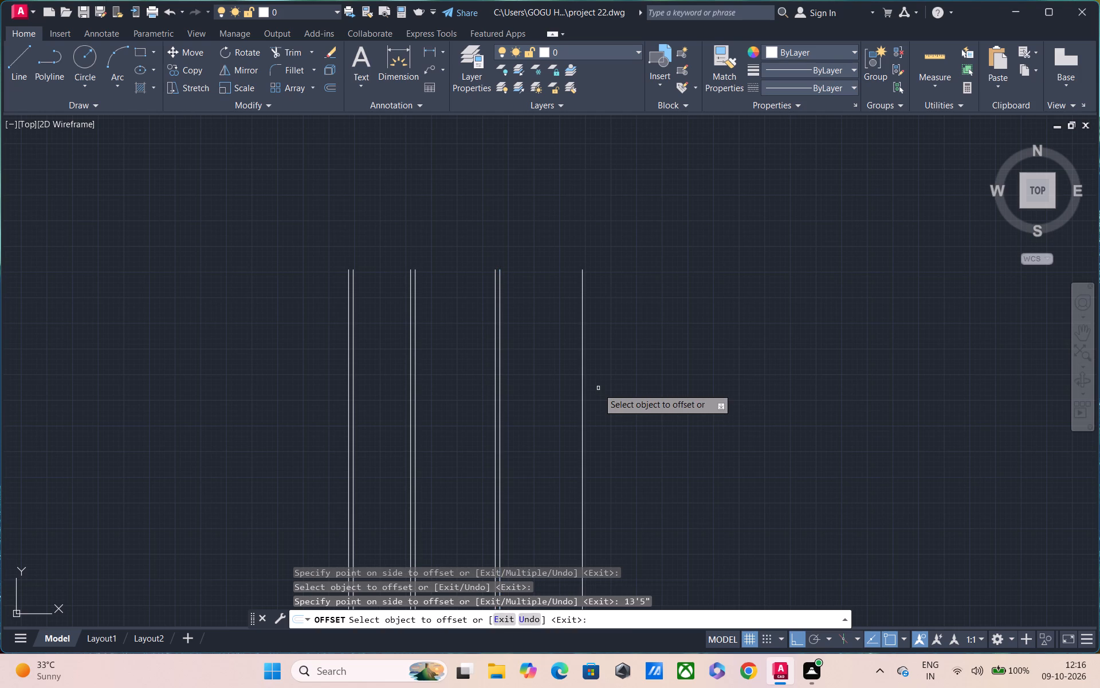
pyautogui.click(582, 435)
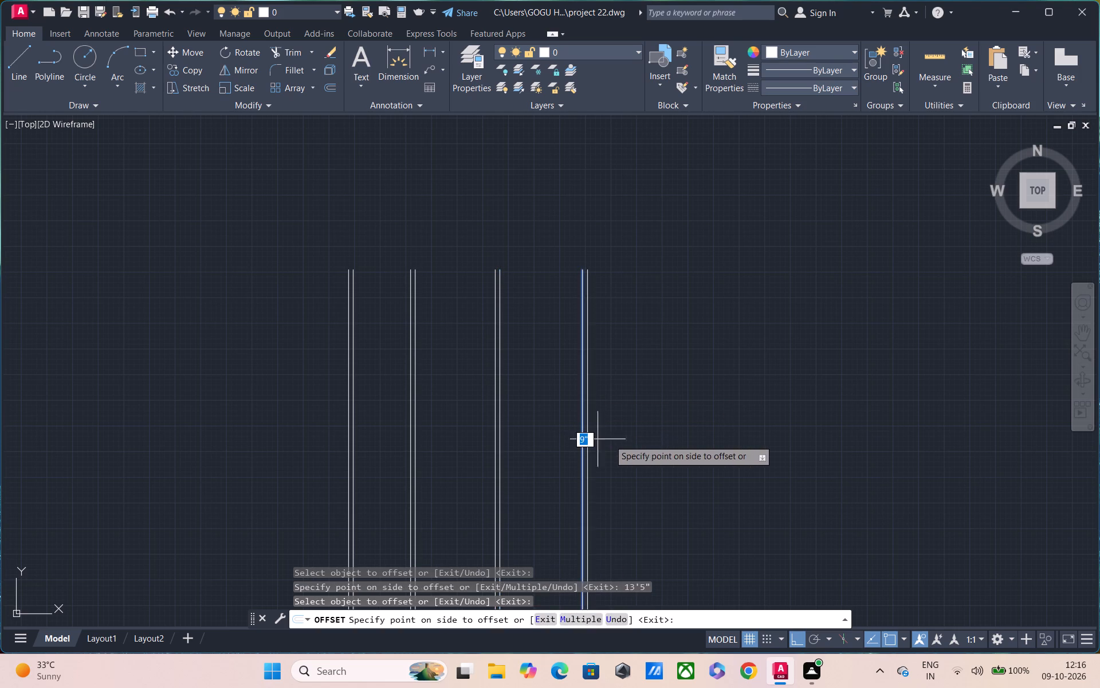
pyautogui.click(616, 443)
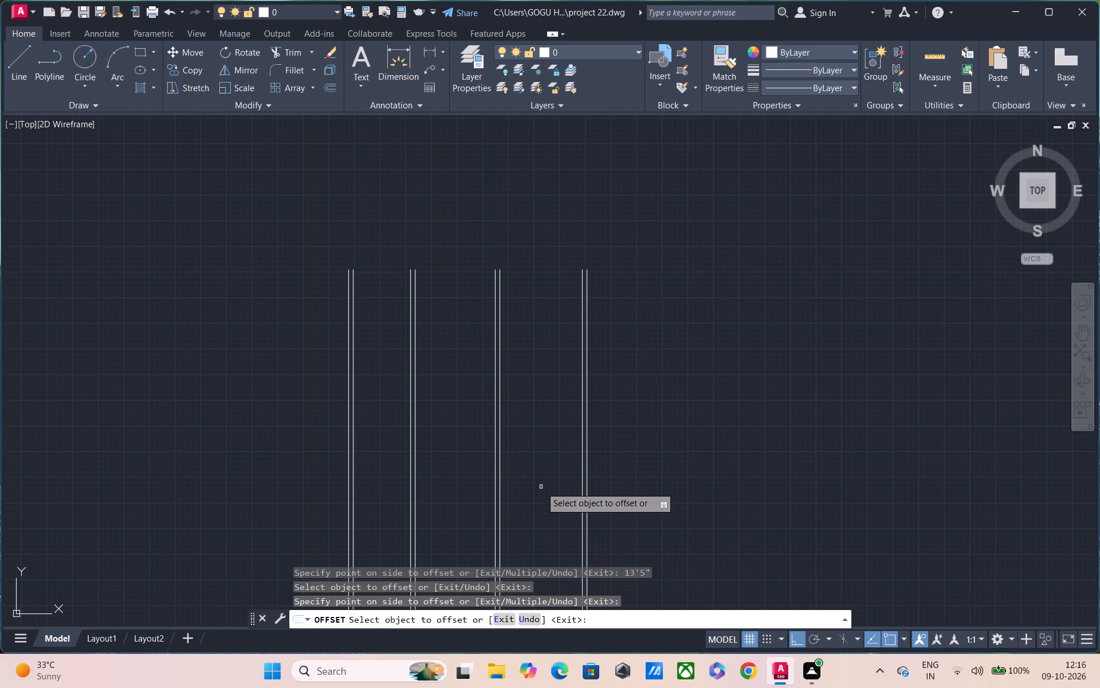
pyautogui.press('Escape')
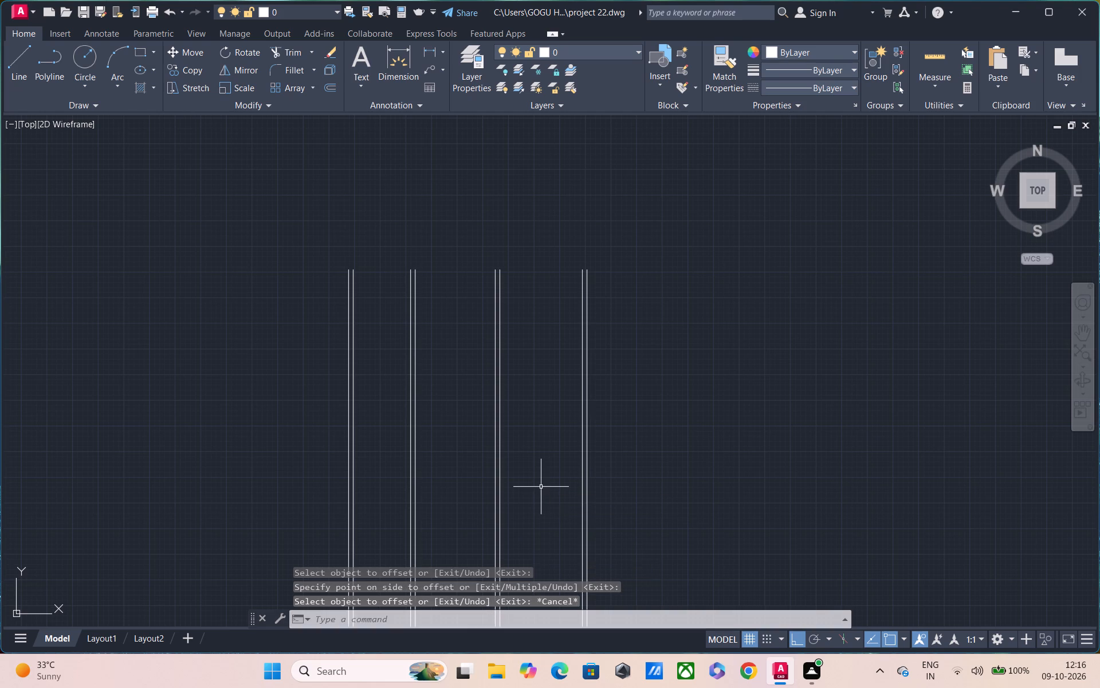
# Draw a horizontal line across the tops of the walls, from the first wall's outer line to the fourth wall's outer line.
pyautogui.write('l')
pyautogui.press('space')
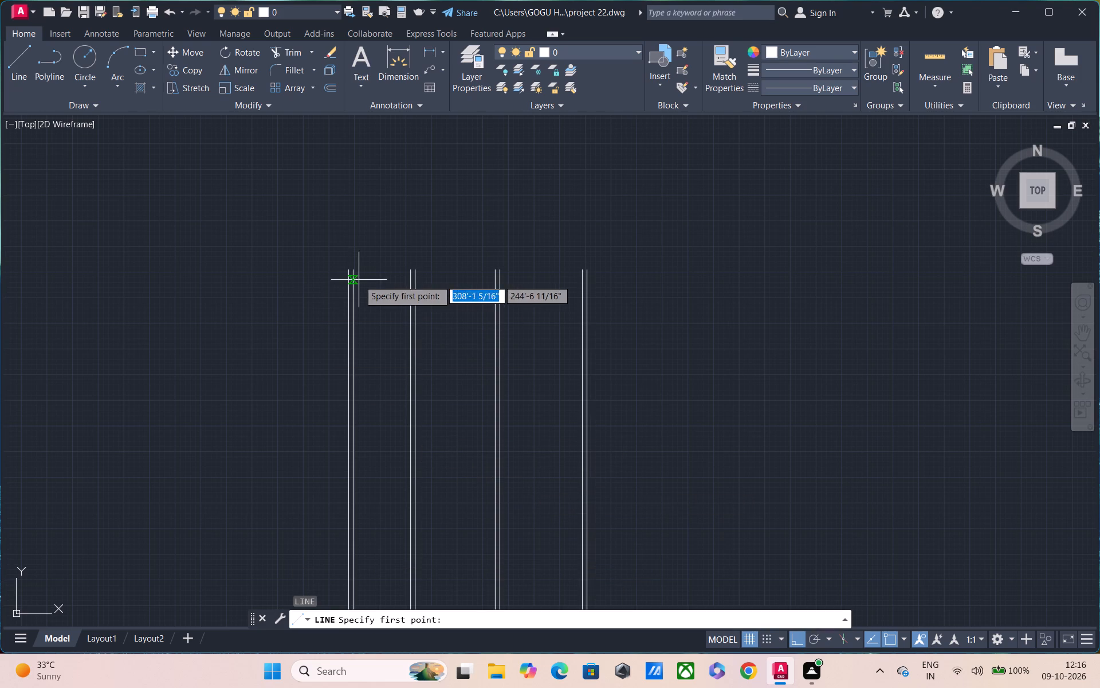
pyautogui.moveTo(347, 269); pyautogui.dragTo(350, 275)
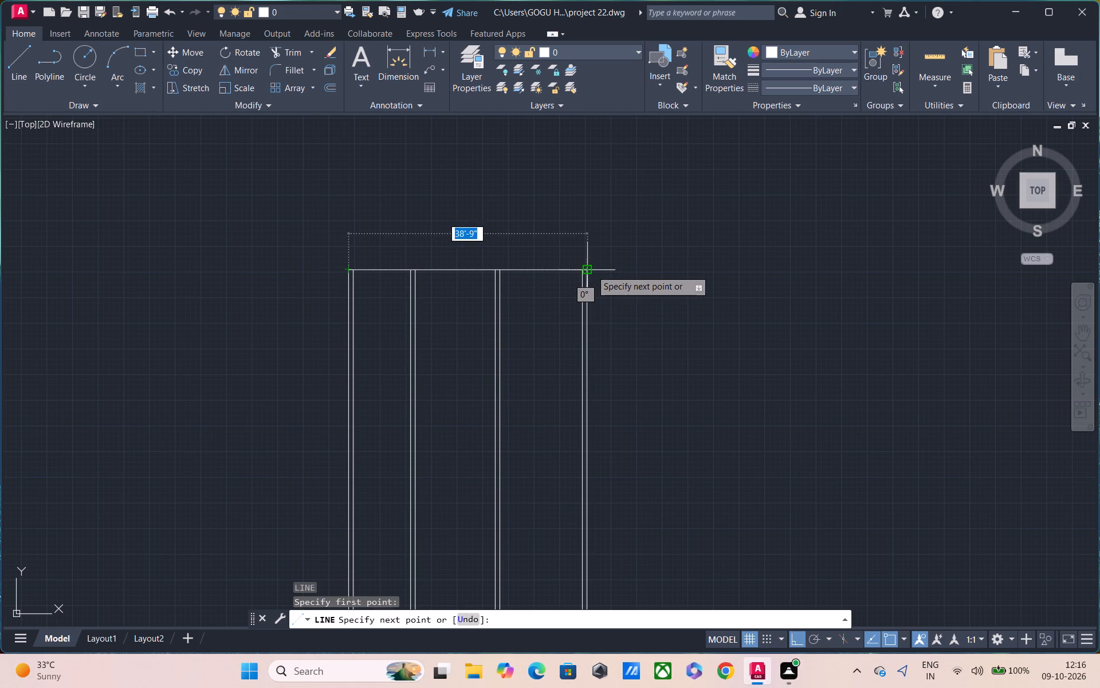
pyautogui.click(591, 270)
pyautogui.press('Escape')
# Offset the top horizontal line 9" downward to form the top wall's thickness.
pyautogui.write('o')
pyautogui.press('space')
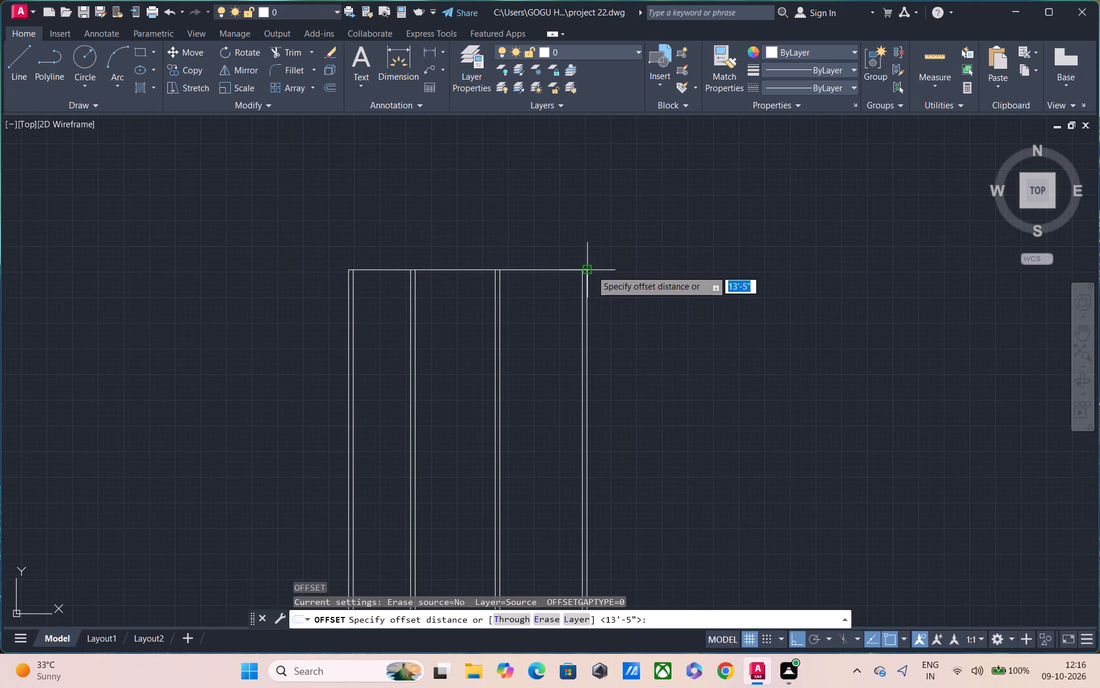
pyautogui.write('9"')
pyautogui.press('Return')
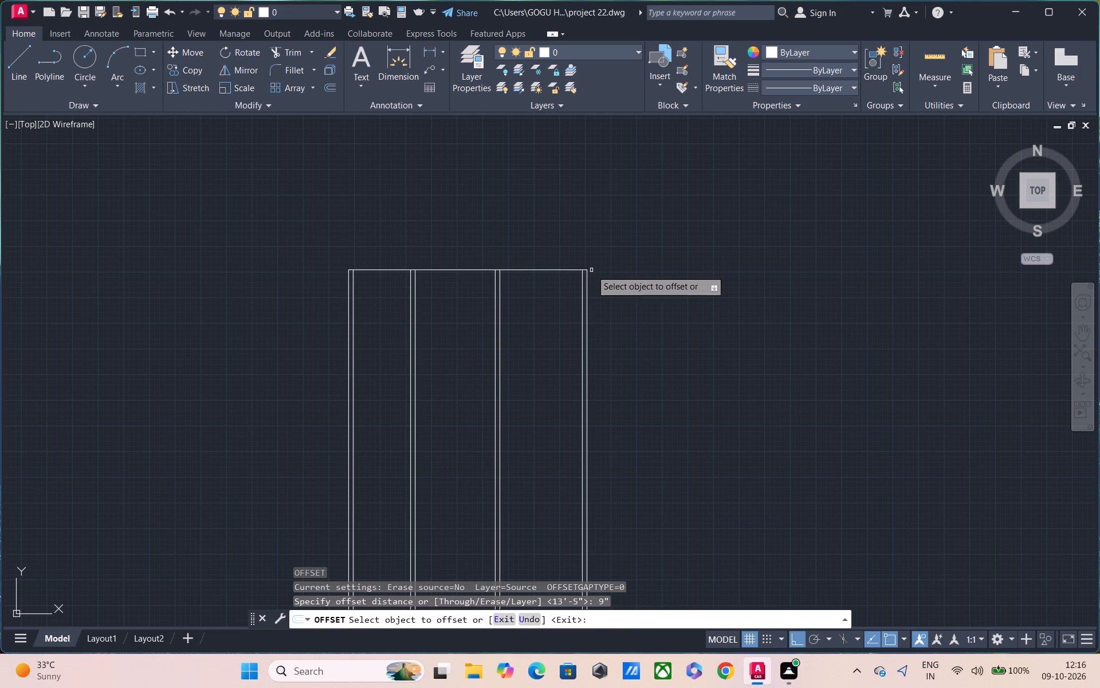
pyautogui.click(565, 271)
pyautogui.click(556, 306)
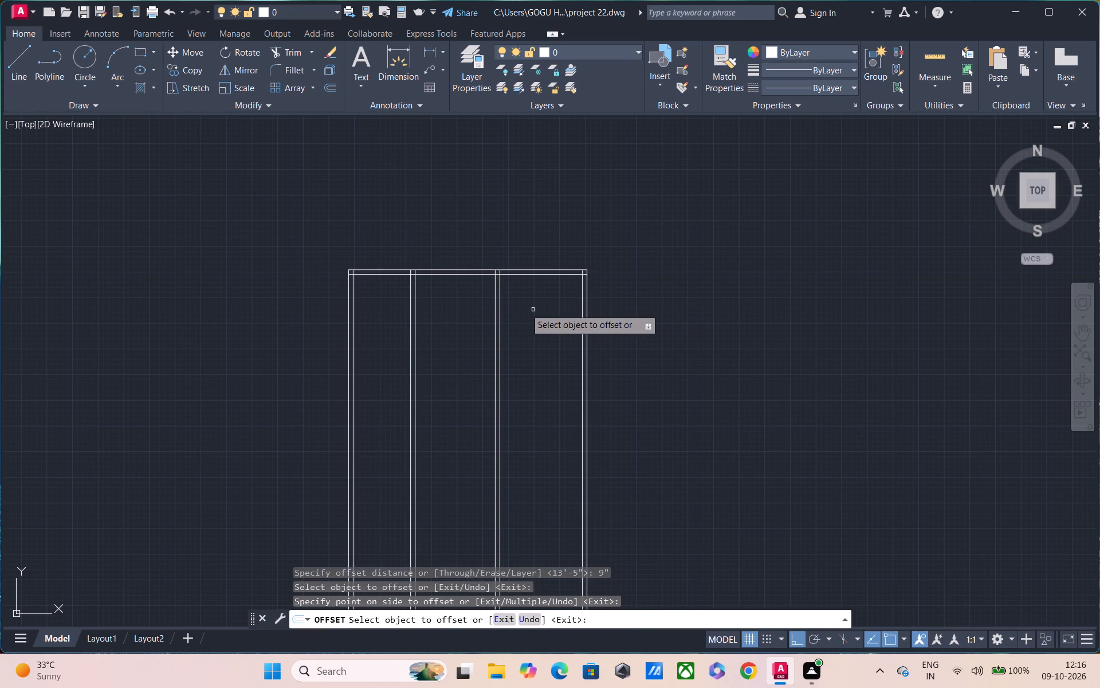
pyautogui.moveTo(516, 314); pyautogui.dragTo(647, 327, button='middle')
pyautogui.scroll(2, 615, 328)
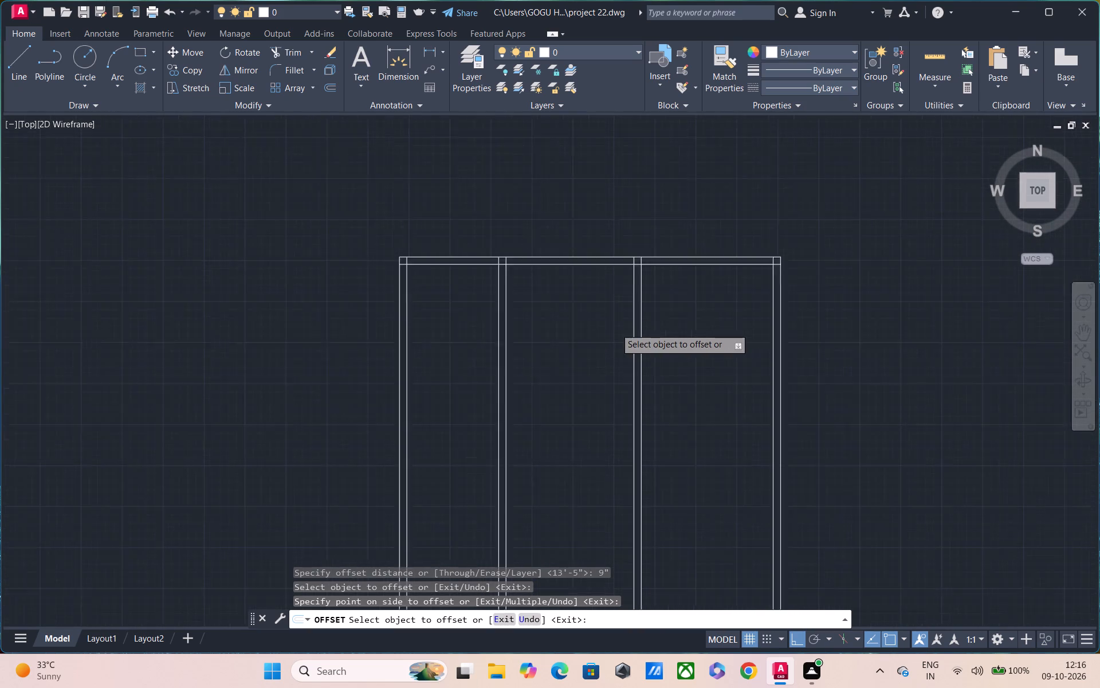
pyautogui.scroll(-1, 614, 325)
pyautogui.press('Escape')
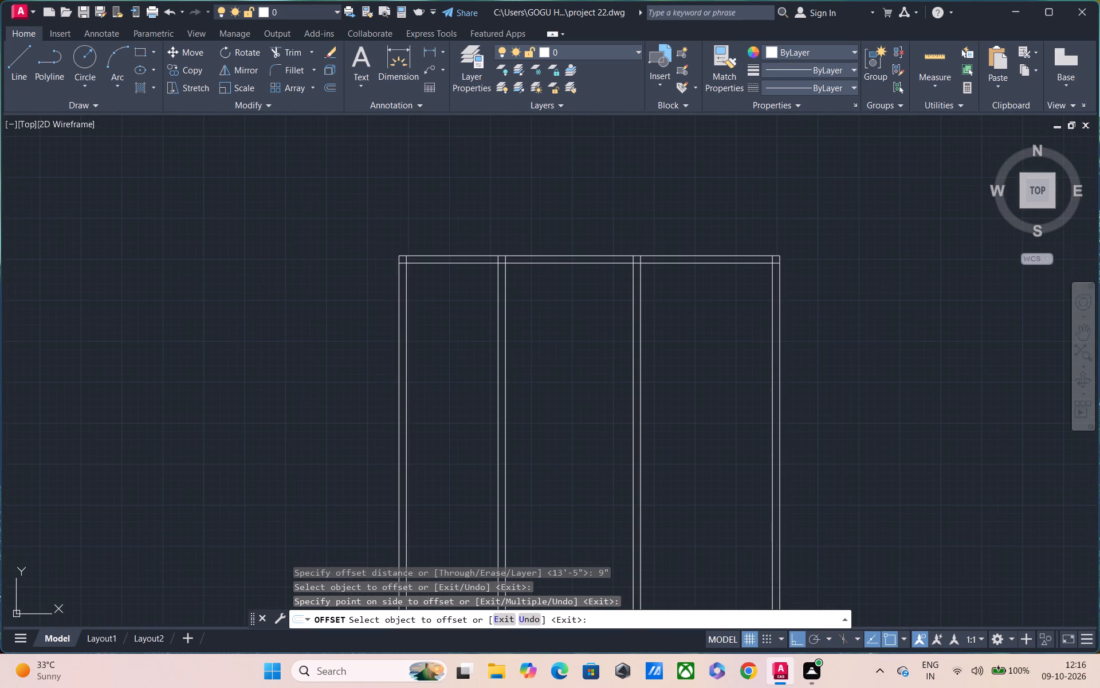
# Offset the third wall's left line 4'7" to the left, and offset that new line 6" left to form a partition.
pyautogui.write('o')
pyautogui.press('space')
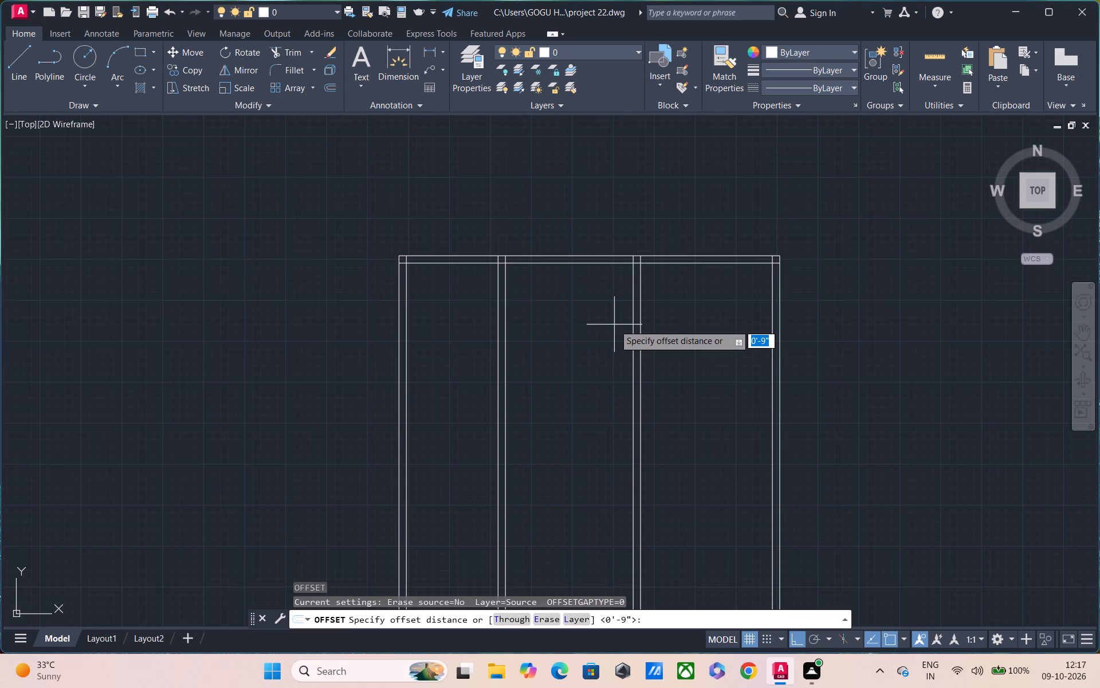
pyautogui.write('4\'7"')
pyautogui.press('Return')
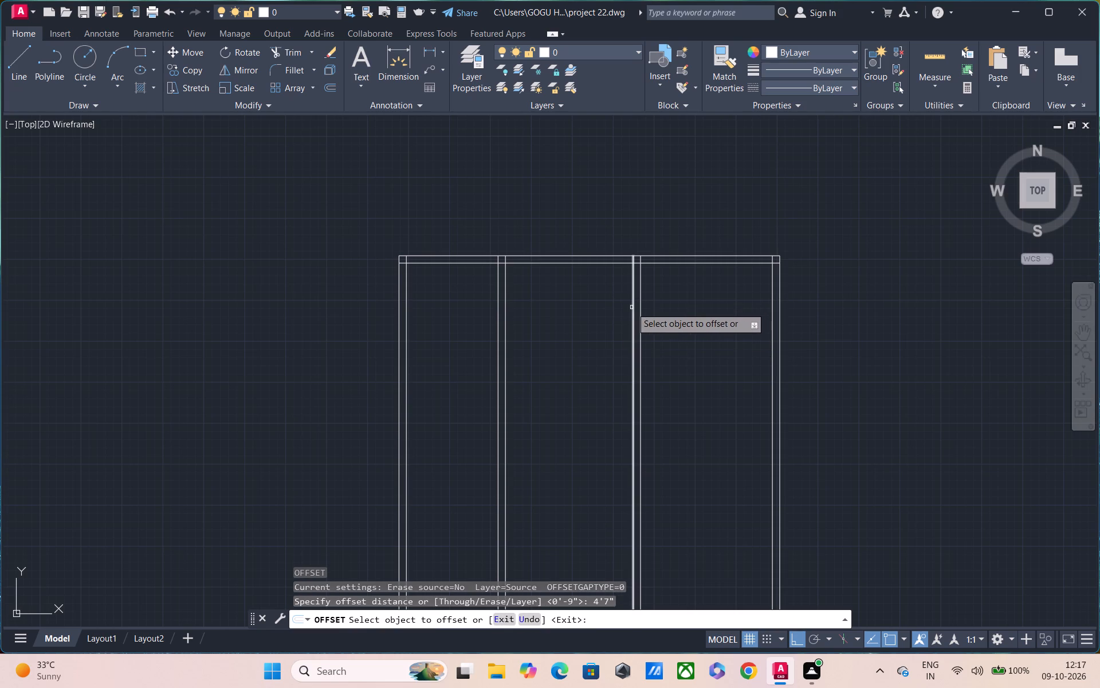
pyautogui.click(631, 307)
pyautogui.click(615, 324)
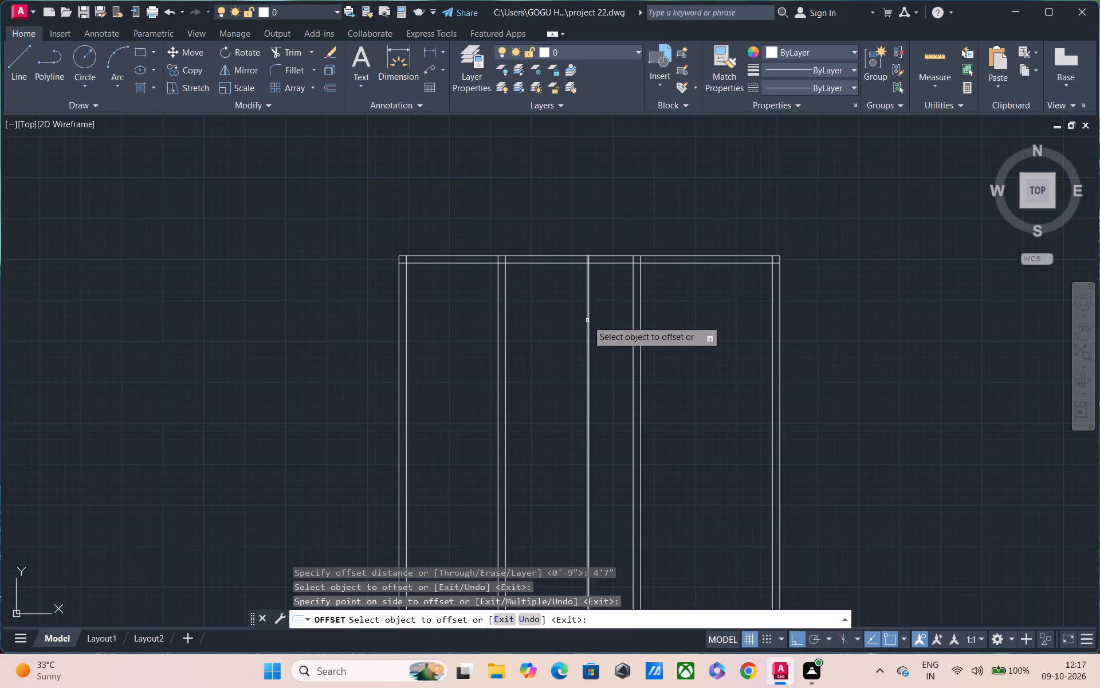
pyautogui.click(587, 320)
pyautogui.write('6"')
pyautogui.press('Return')
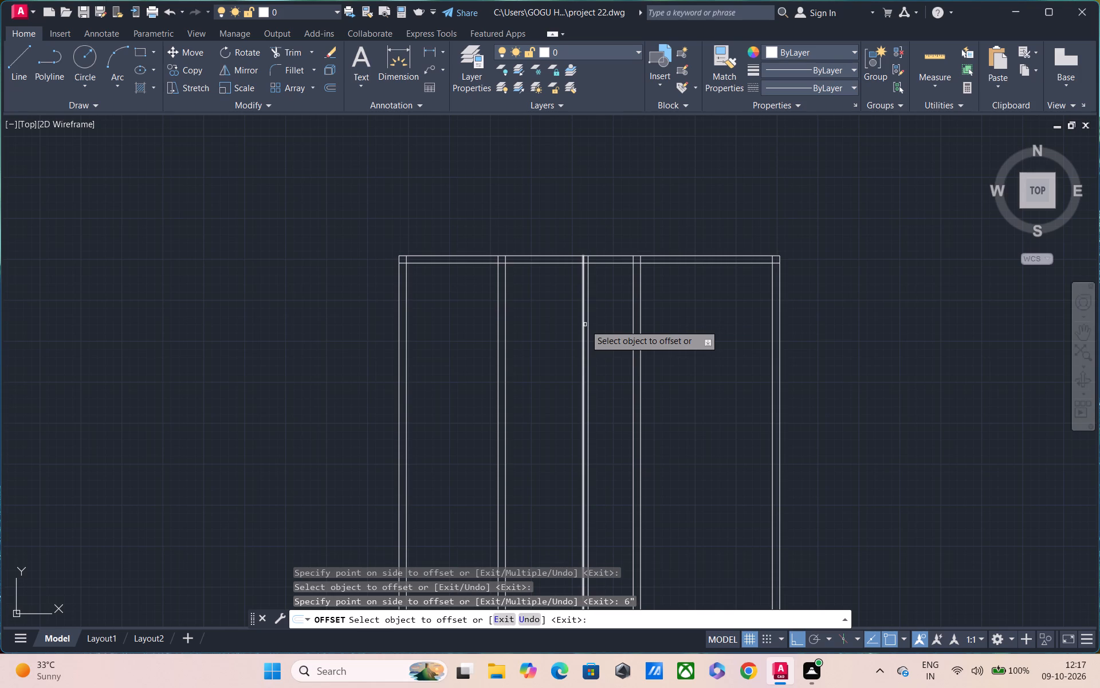
# Offset the partition's left line 4'7" to the left, and offset the resulting line 6" left to form a second partition.
pyautogui.click(585, 324)
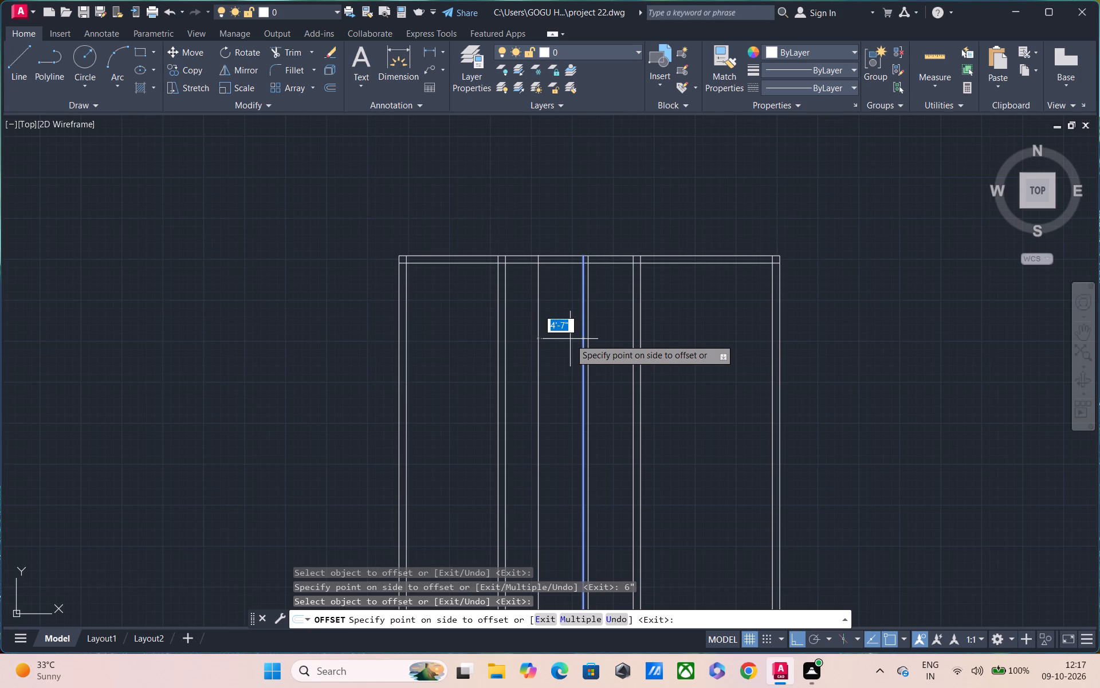
pyautogui.click(567, 340)
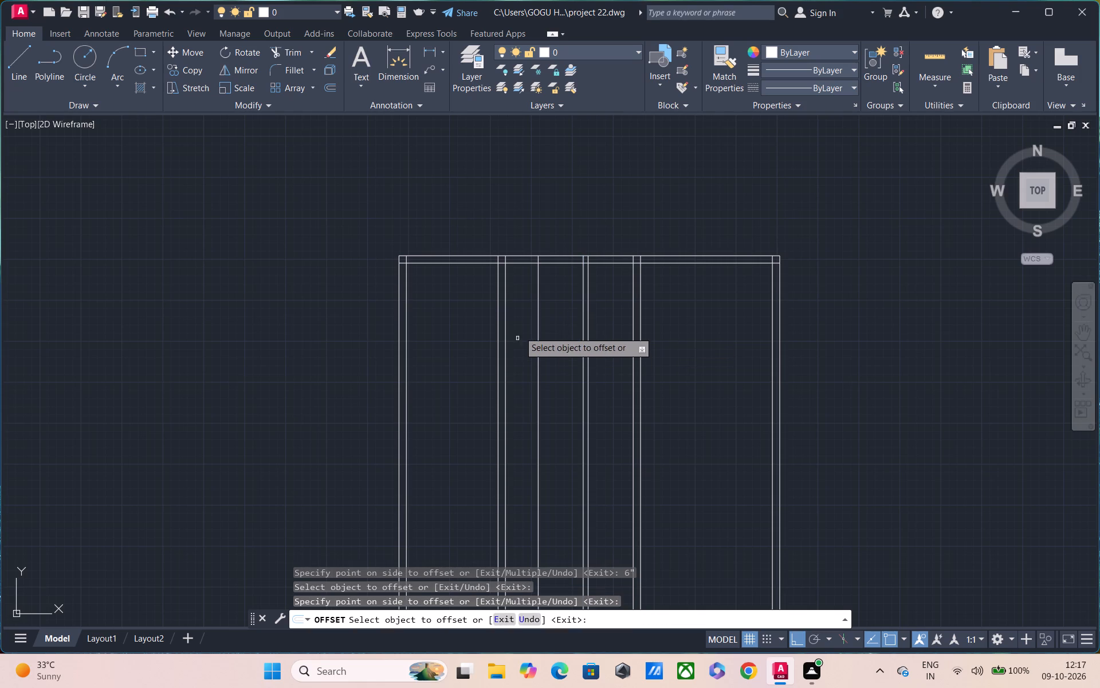
pyautogui.click(538, 304)
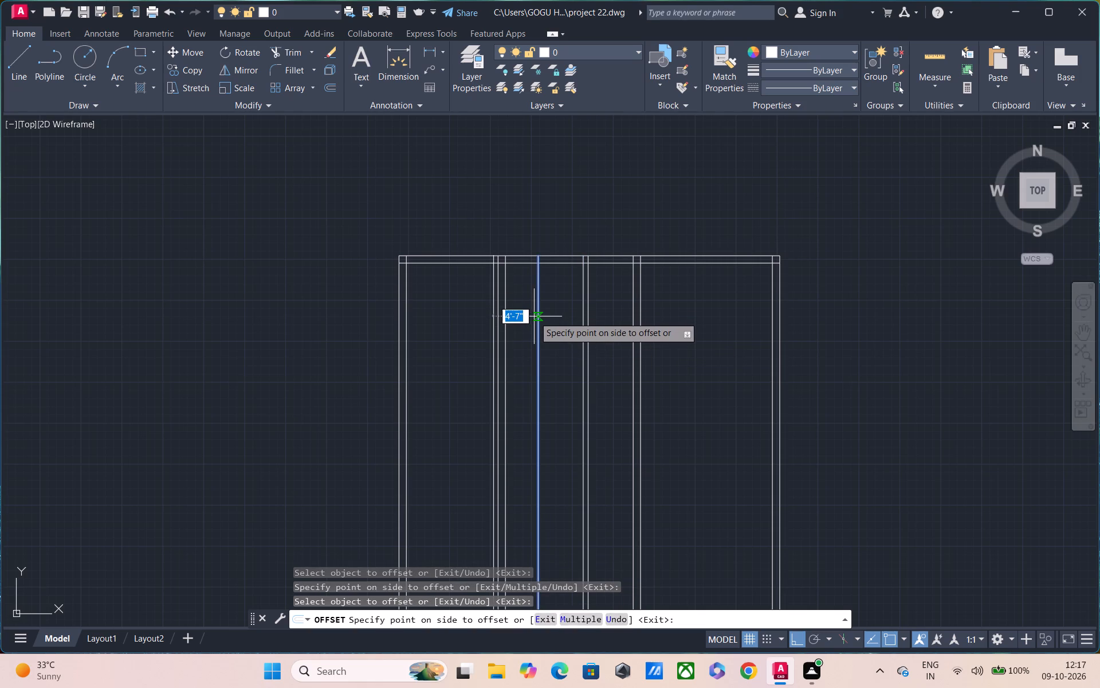
pyautogui.write('6"')
pyautogui.press('Return')
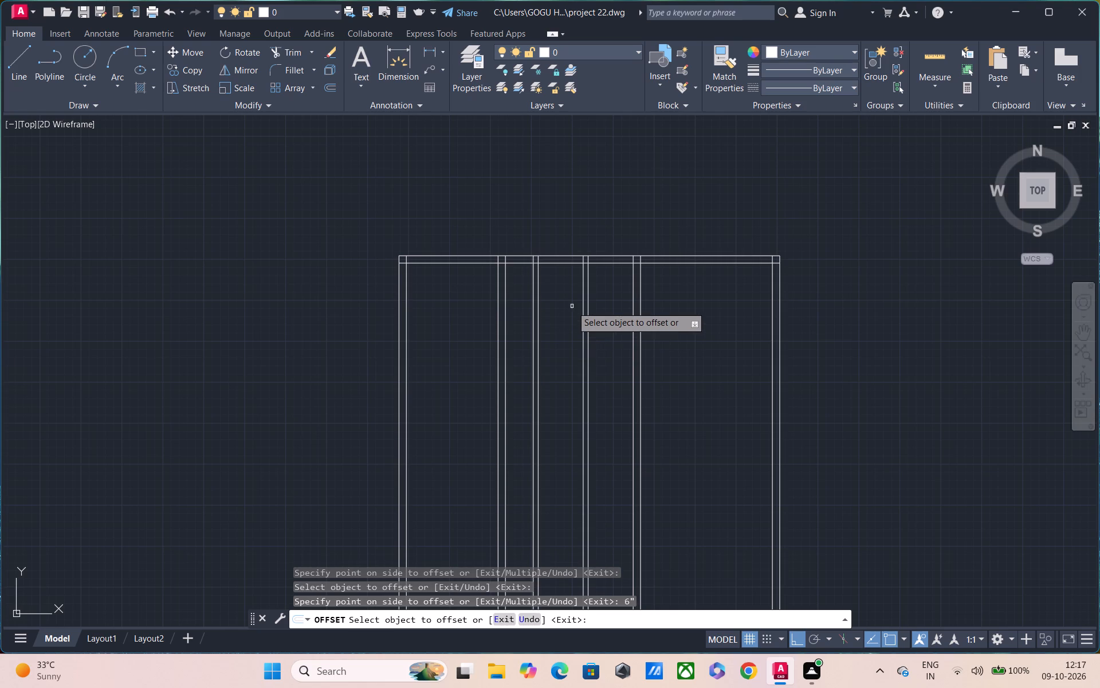
pyautogui.press('Escape')
# Trim the overlapping lines where the two 6" partitions meet the top wall so the junctions are open.
pyautogui.write('tr')
pyautogui.press('space')
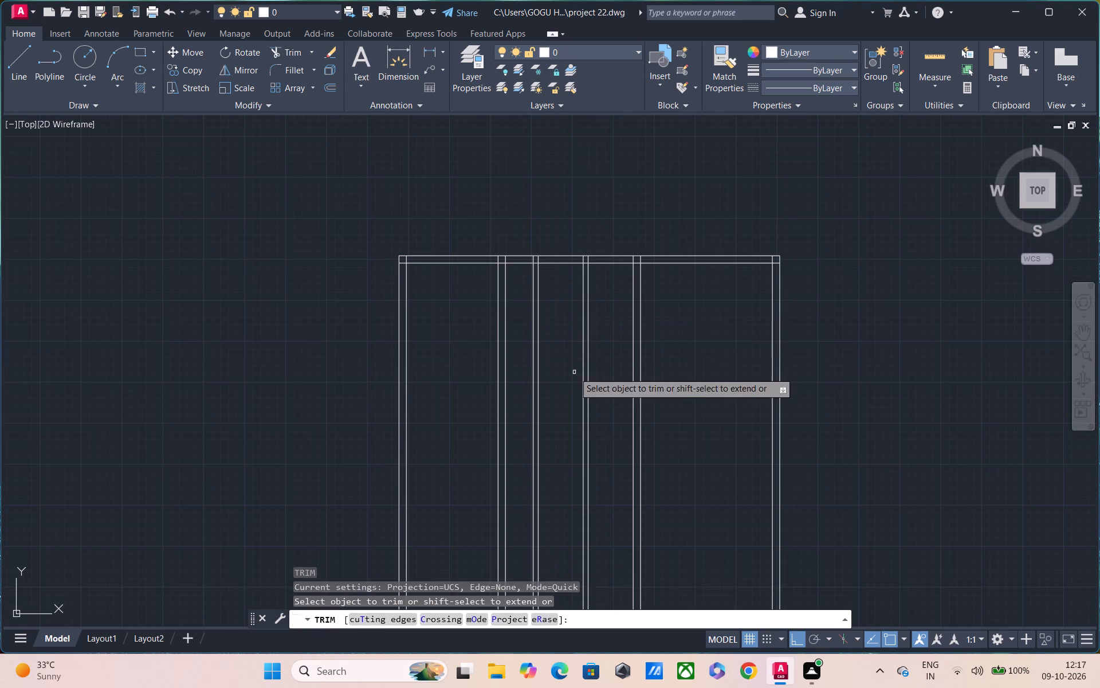
pyautogui.scroll(1, 556, 376)
pyautogui.moveTo(563, 339); pyautogui.dragTo(626, 584, button='middle')
pyautogui.scroll(2, 575, 448)
pyautogui.moveTo(583, 420); pyautogui.dragTo(673, 432)
pyautogui.moveTo(603, 427); pyautogui.dragTo(612, 453)
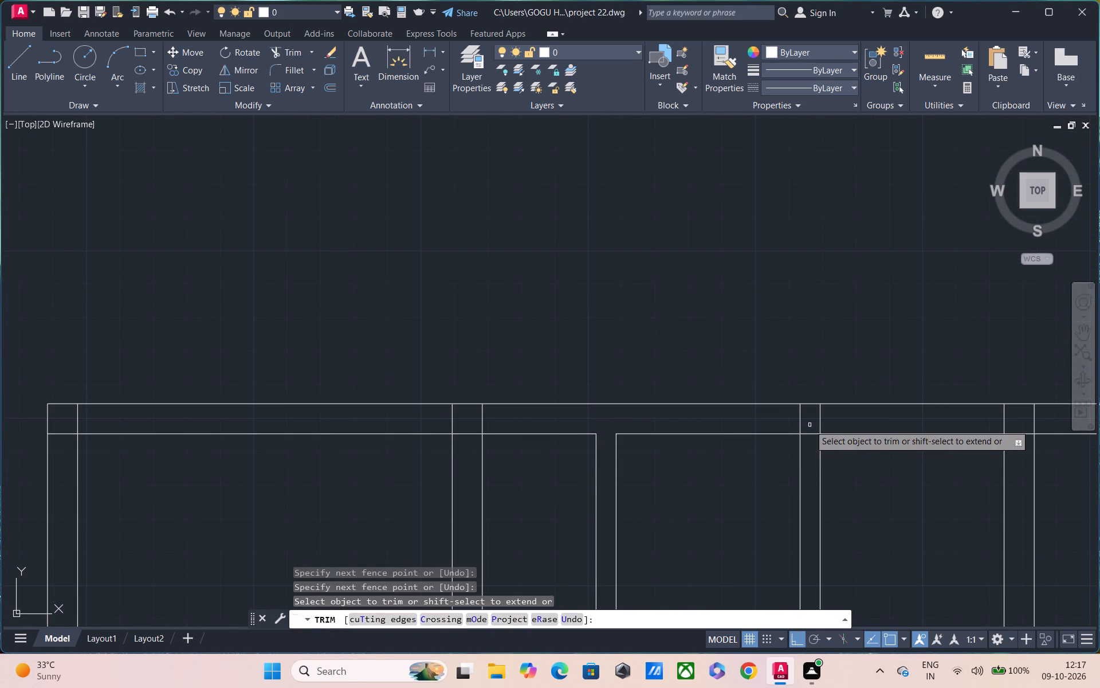
pyautogui.moveTo(835, 423); pyautogui.dragTo(774, 424)
pyautogui.moveTo(806, 425); pyautogui.dragTo(812, 468)
# Trim the overlapping lines where the third 9" wall meets the top wall to open that junction.
pyautogui.scroll(-1, 810, 462)
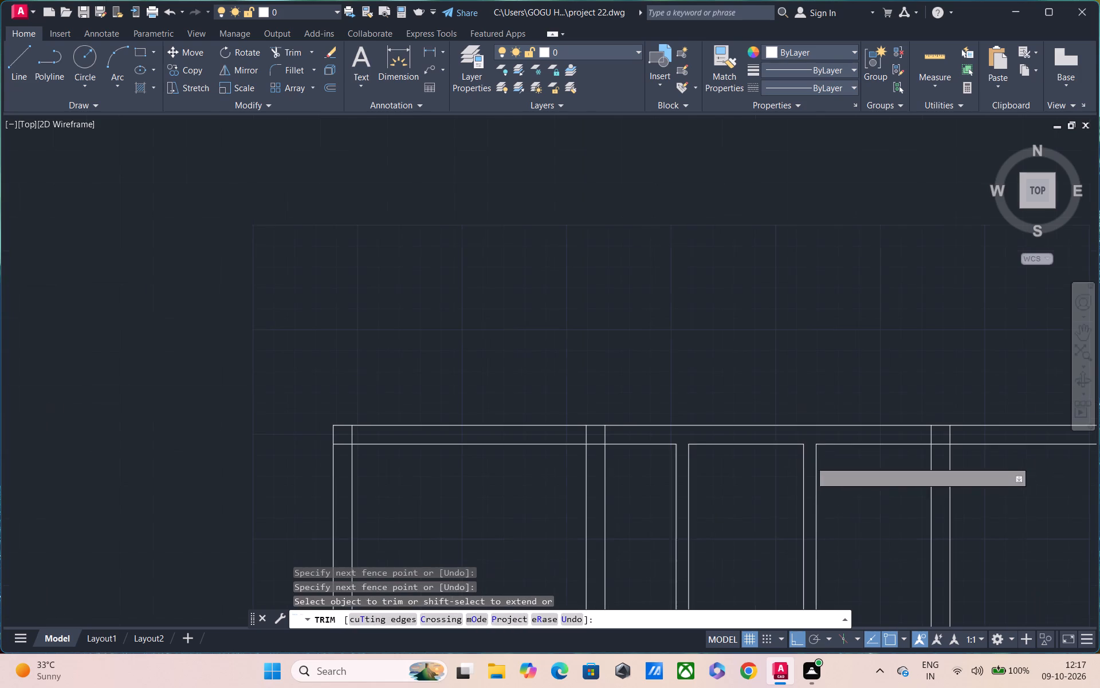
pyautogui.moveTo(921, 448); pyautogui.dragTo(872, 420, button='middle')
pyautogui.scroll(2, 895, 424)
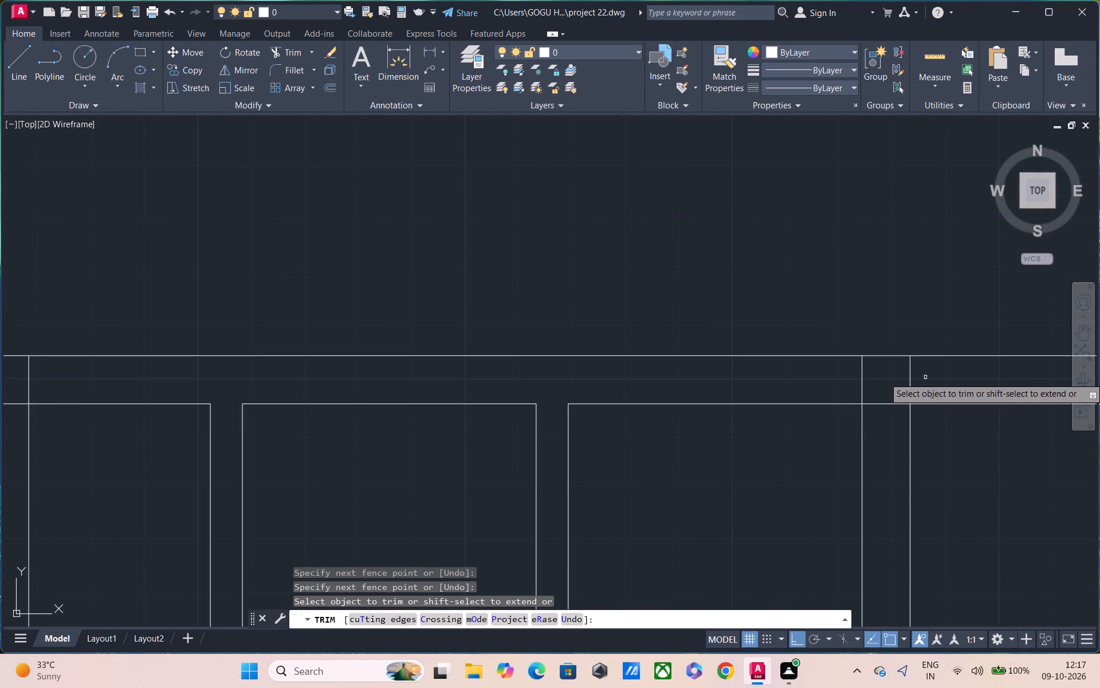
pyautogui.moveTo(925, 377); pyautogui.dragTo(834, 385)
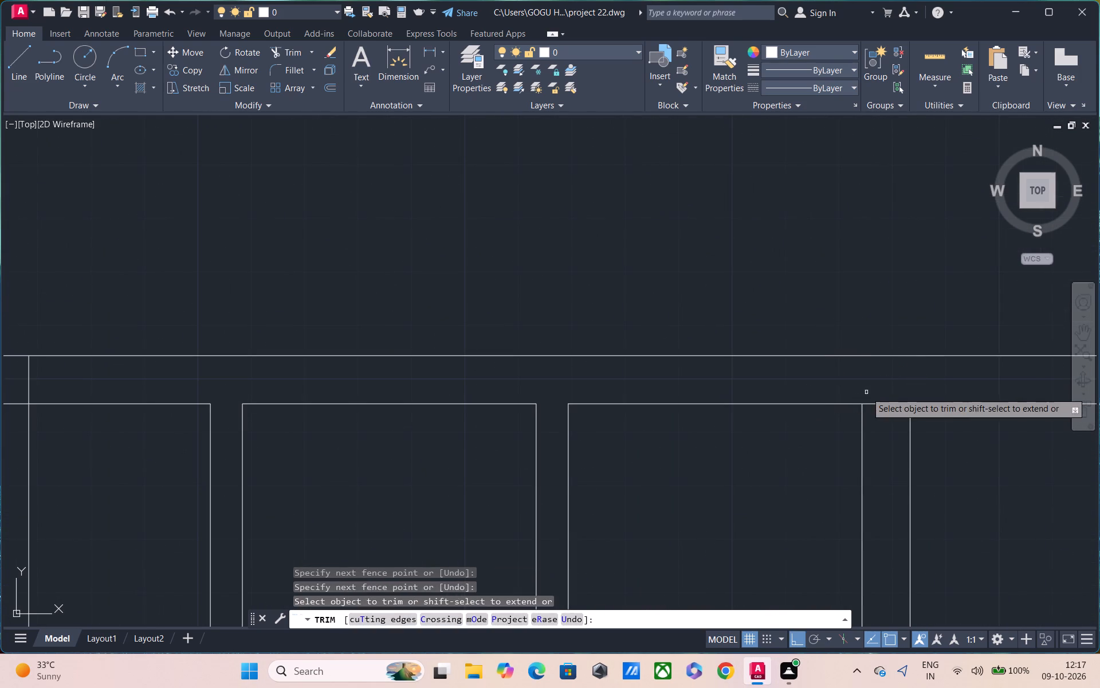
pyautogui.moveTo(867, 392); pyautogui.dragTo(880, 437)
pyautogui.press('Escape')
# Offset the top wall's inner line between the two 6" partitions 3'7" down, and offset that new line 6" to form a horizontal partition.
pyautogui.moveTo(541, 457); pyautogui.dragTo(557, 393, button='middle')
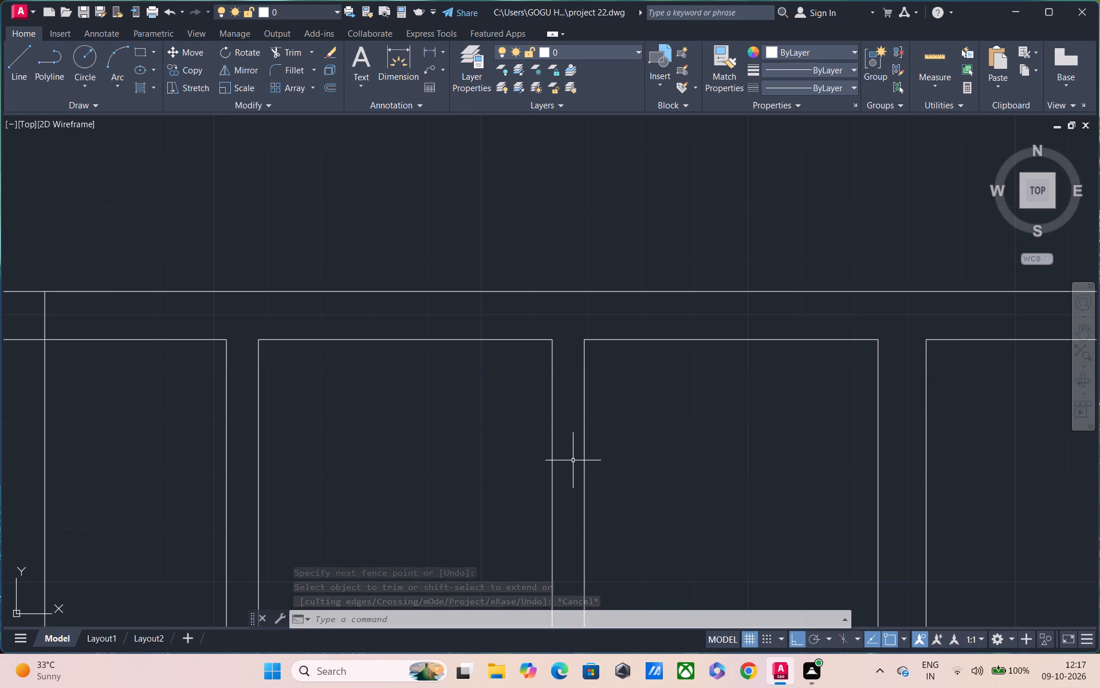
pyautogui.write('o')
pyautogui.press('space')
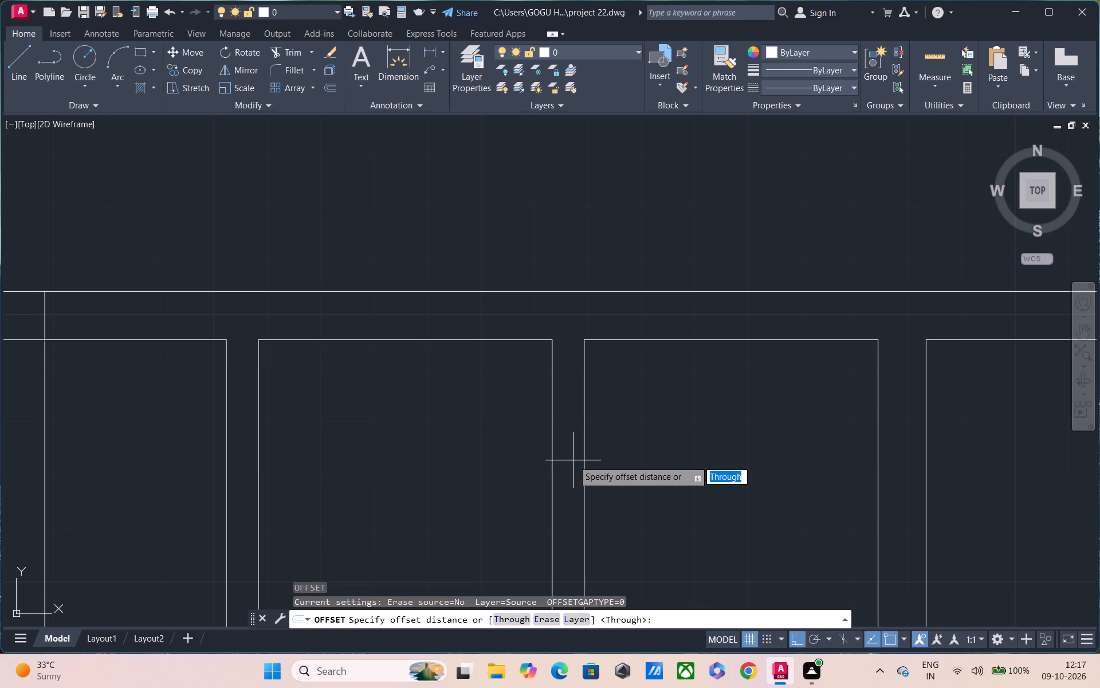
pyautogui.press('3')
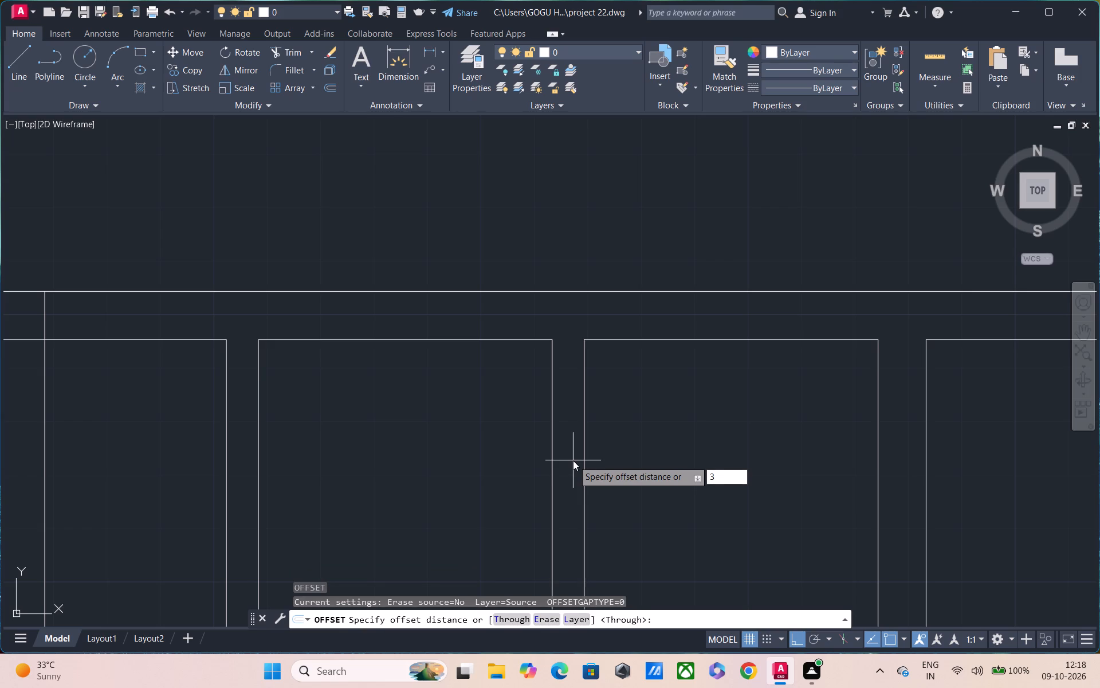
pyautogui.press("'")
pyautogui.write('7"')
pyautogui.press('Return')
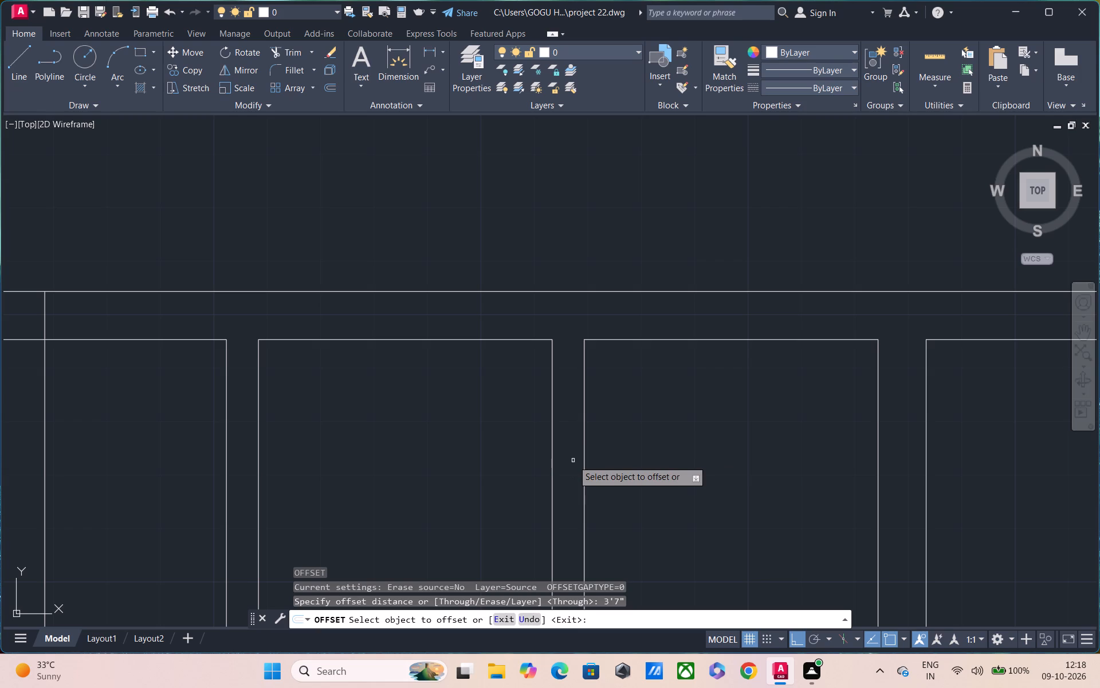
pyautogui.click(456, 341)
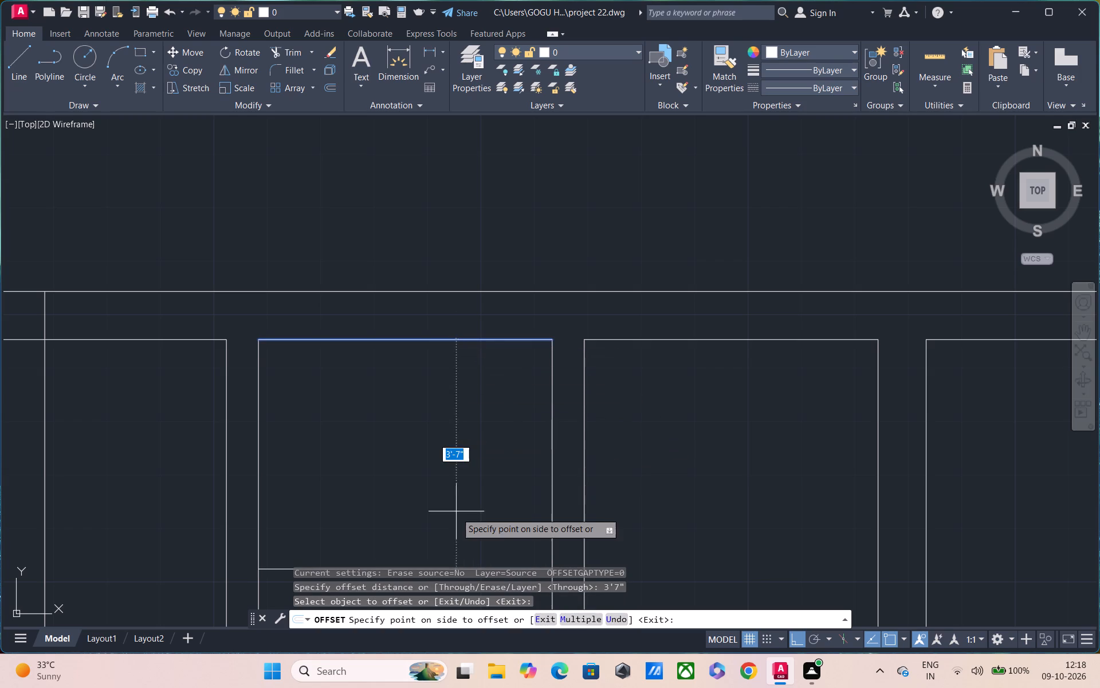
pyautogui.middleClick(449, 490)
pyautogui.moveTo(442, 476); pyautogui.dragTo(433, 369, button='middle')
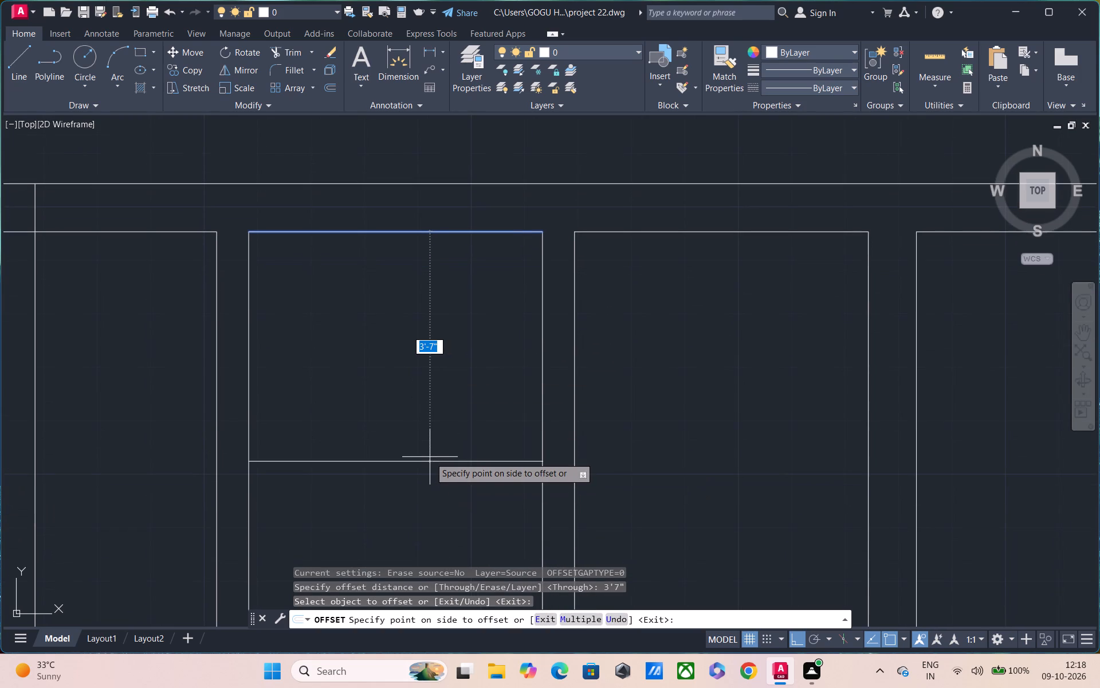
pyautogui.click(430, 457)
pyautogui.click(428, 463)
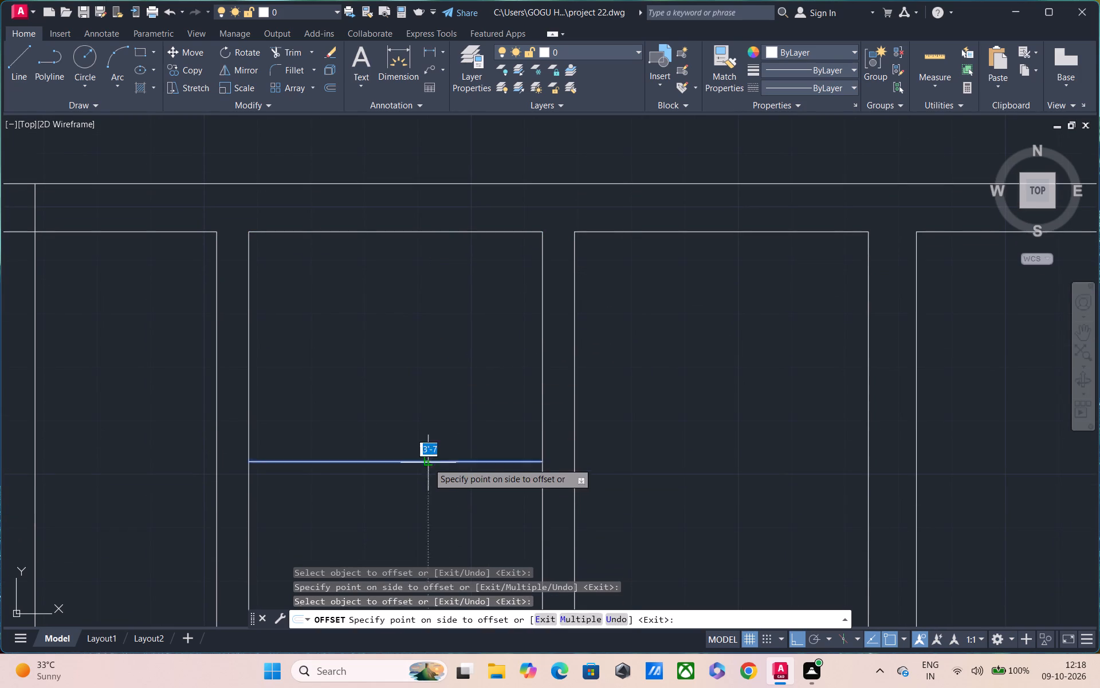
pyautogui.write('6"')
pyautogui.press('Return')
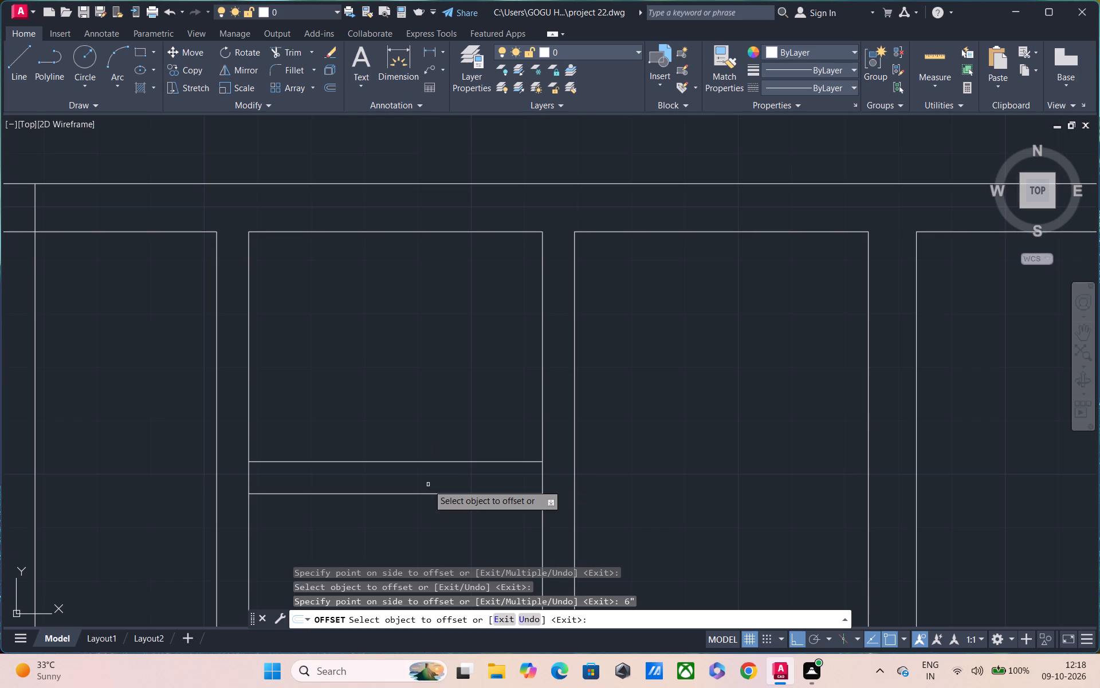
# Offset the top wall's inner line between the right 6" partition and the third wall 6' down, and offset that line 6" further down.
pyautogui.click(629, 232)
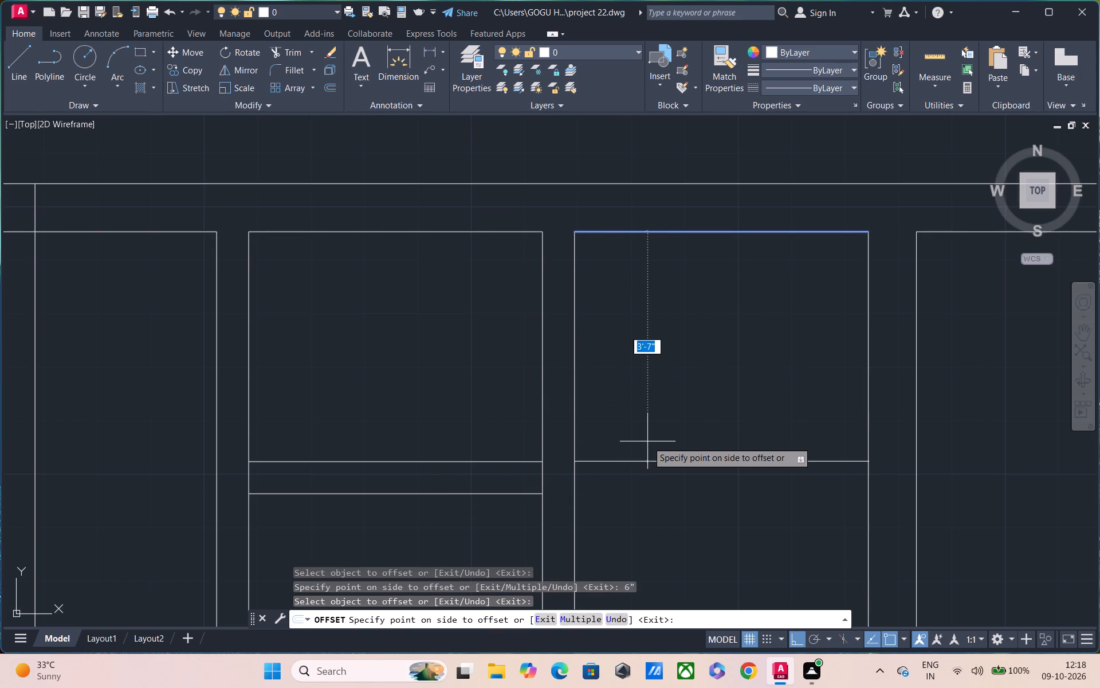
pyautogui.write("6'")
pyautogui.press('Return')
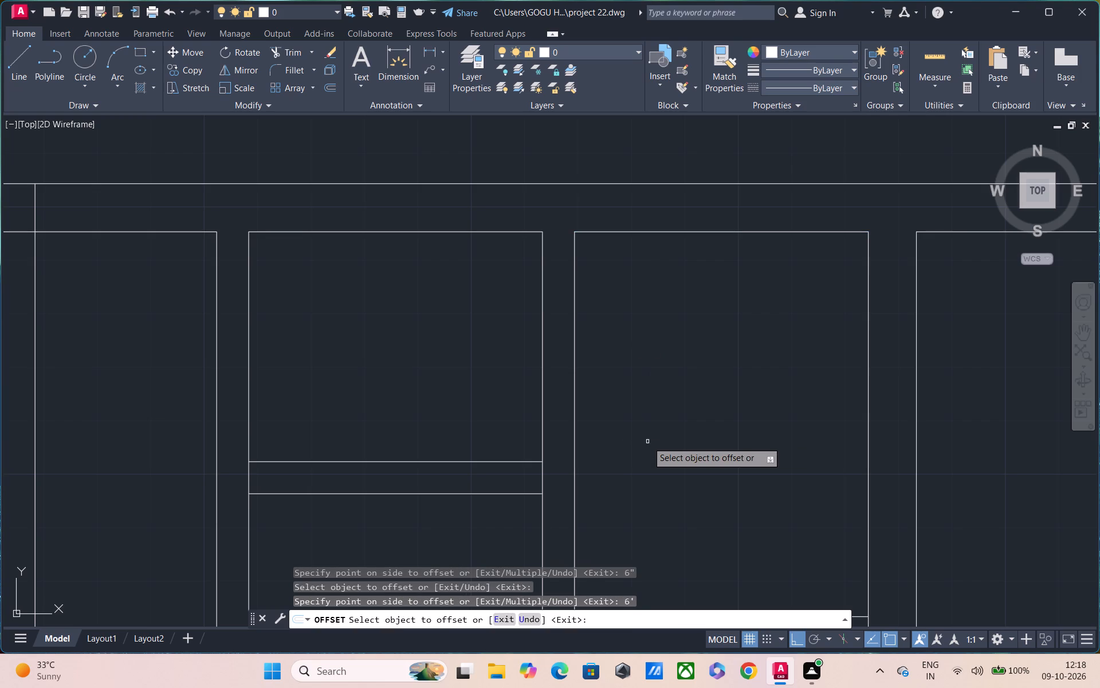
pyautogui.scroll(-3, 656, 458)
pyautogui.moveTo(669, 485); pyautogui.dragTo(653, 423, button='middle')
pyautogui.click(660, 453)
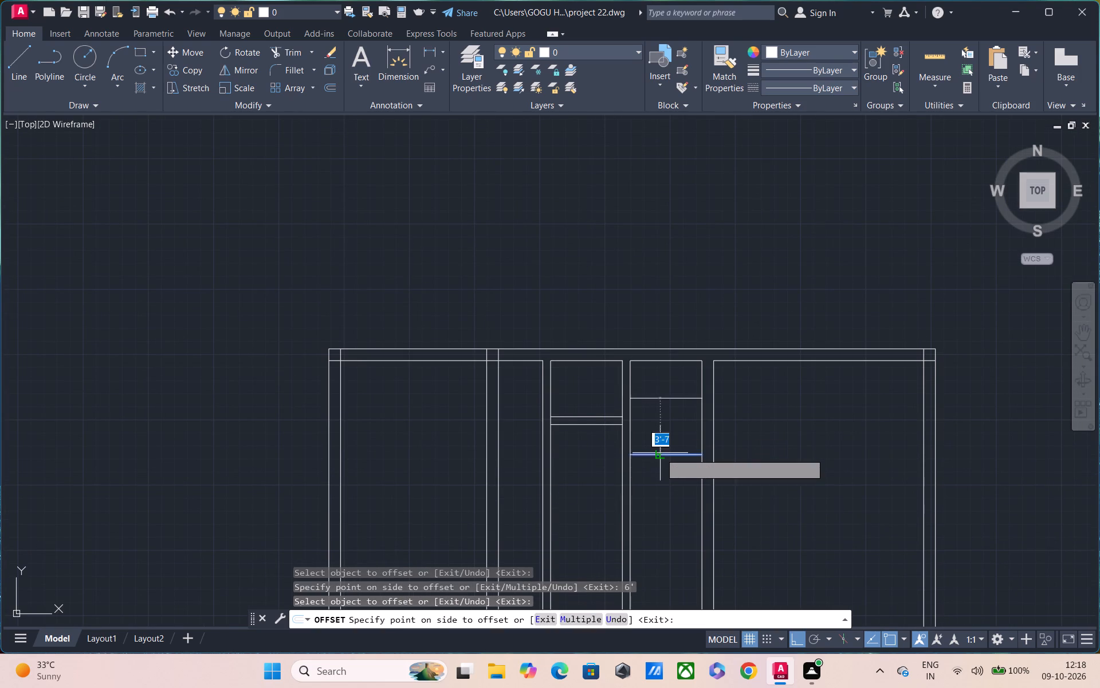
pyautogui.write('6"')
pyautogui.press('Return')
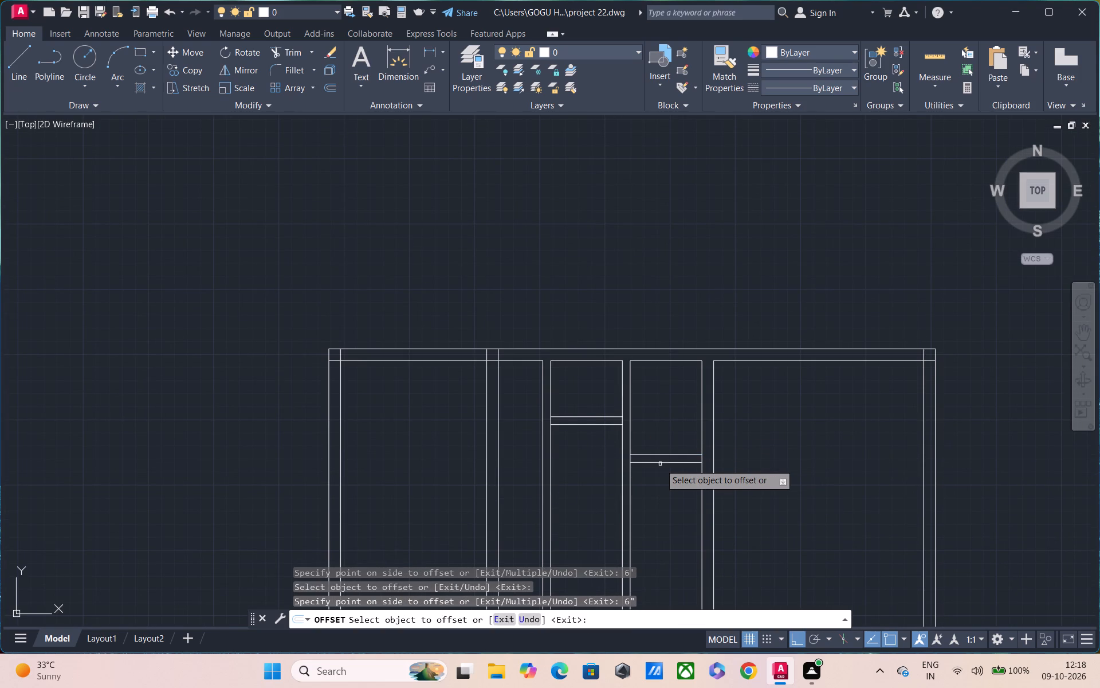
pyautogui.moveTo(660, 464); pyautogui.dragTo(660, 442, button='middle')
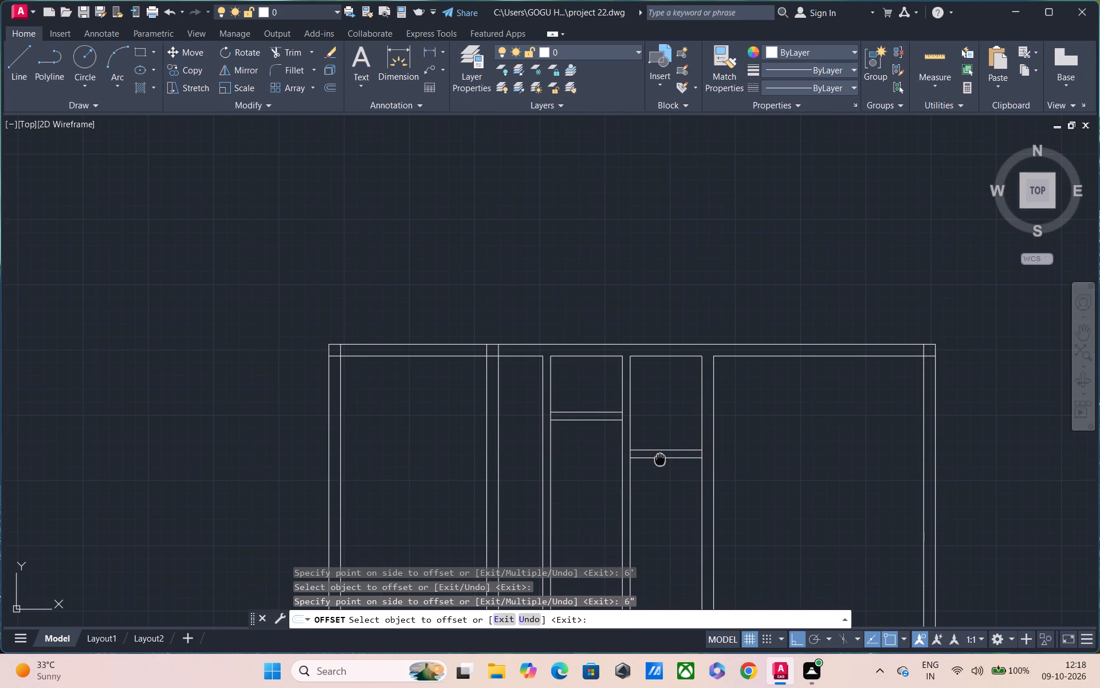
pyautogui.moveTo(660, 442); pyautogui.dragTo(660, 404, button='middle')
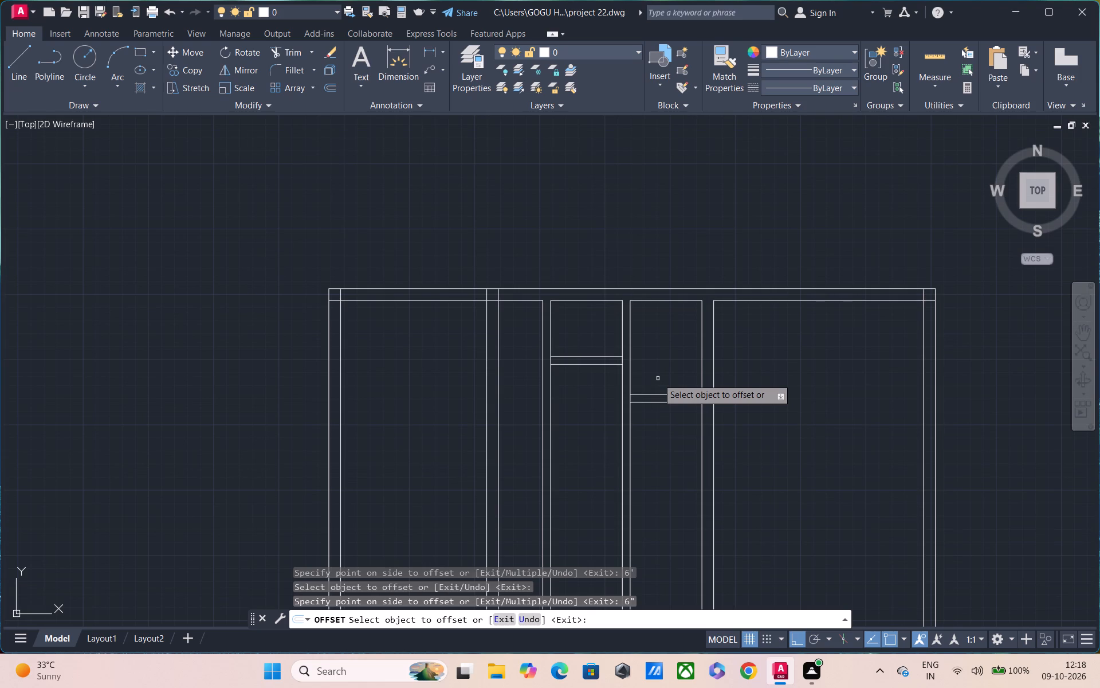
pyautogui.press('Escape')
# Draw two lines extending both edges of the lower horizontal partition leftward to the left vertical 6" partition.
pyautogui.write('l')
pyautogui.press('space')
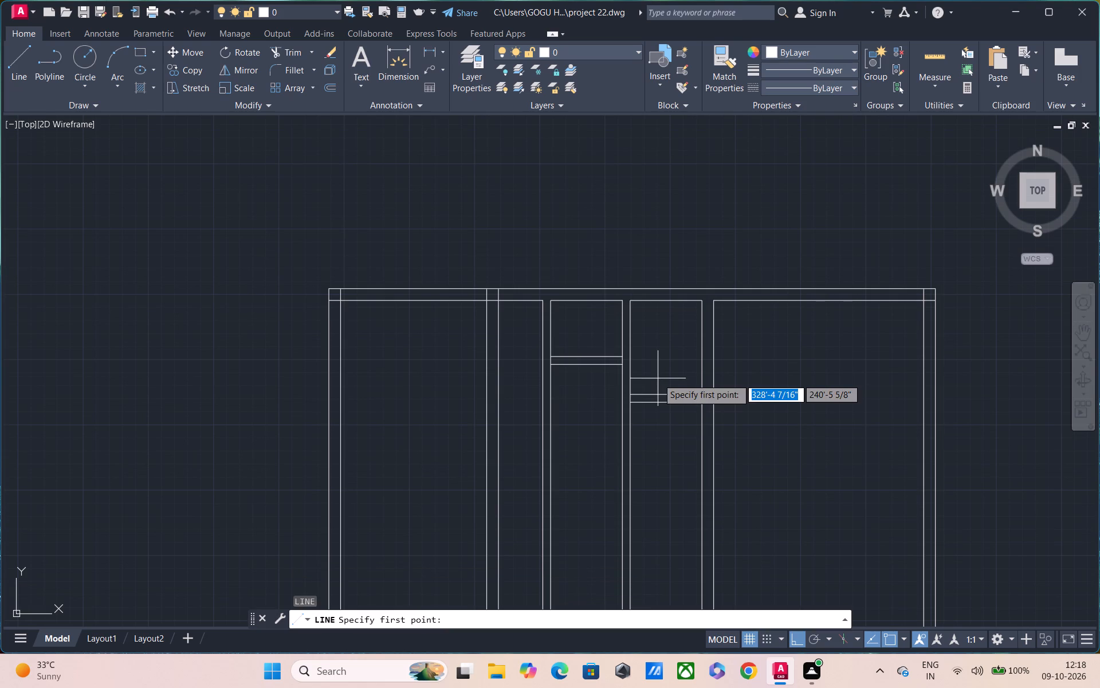
pyautogui.click(630, 392)
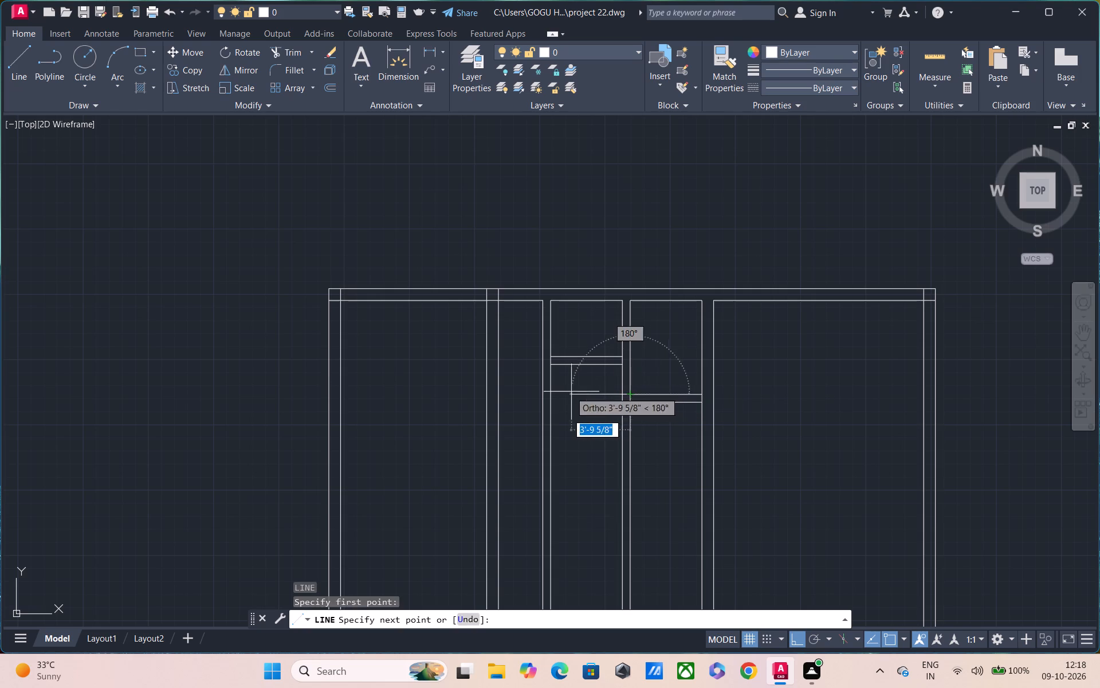
pyautogui.click(548, 393)
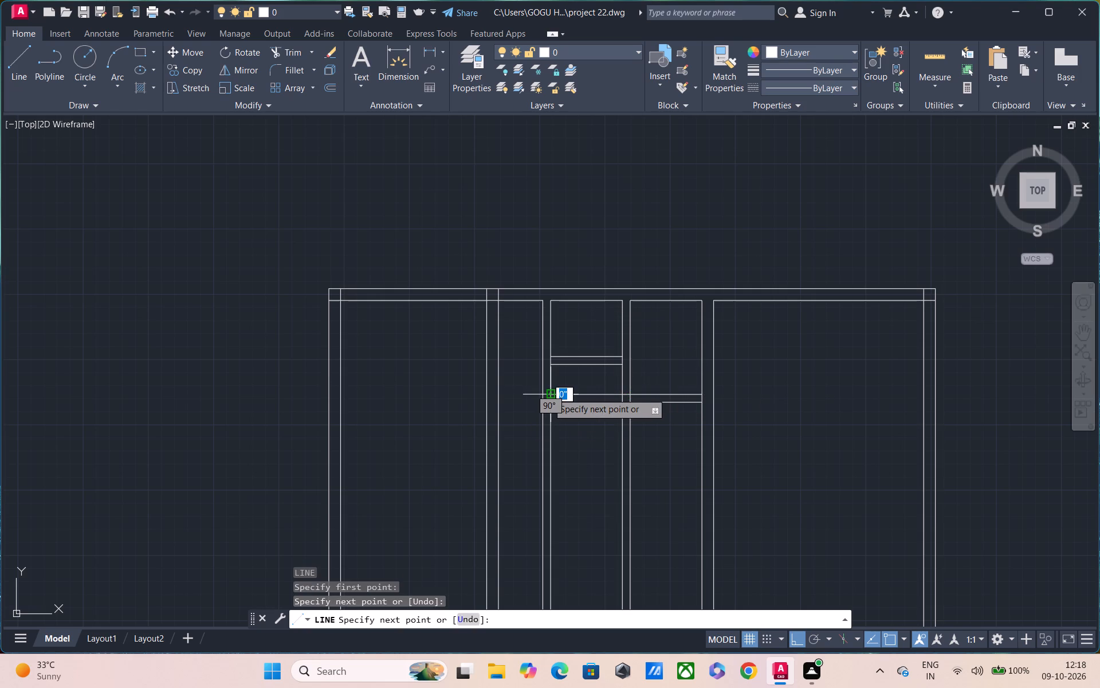
pyautogui.press('Escape')
pyautogui.write('l')
pyautogui.press('space')
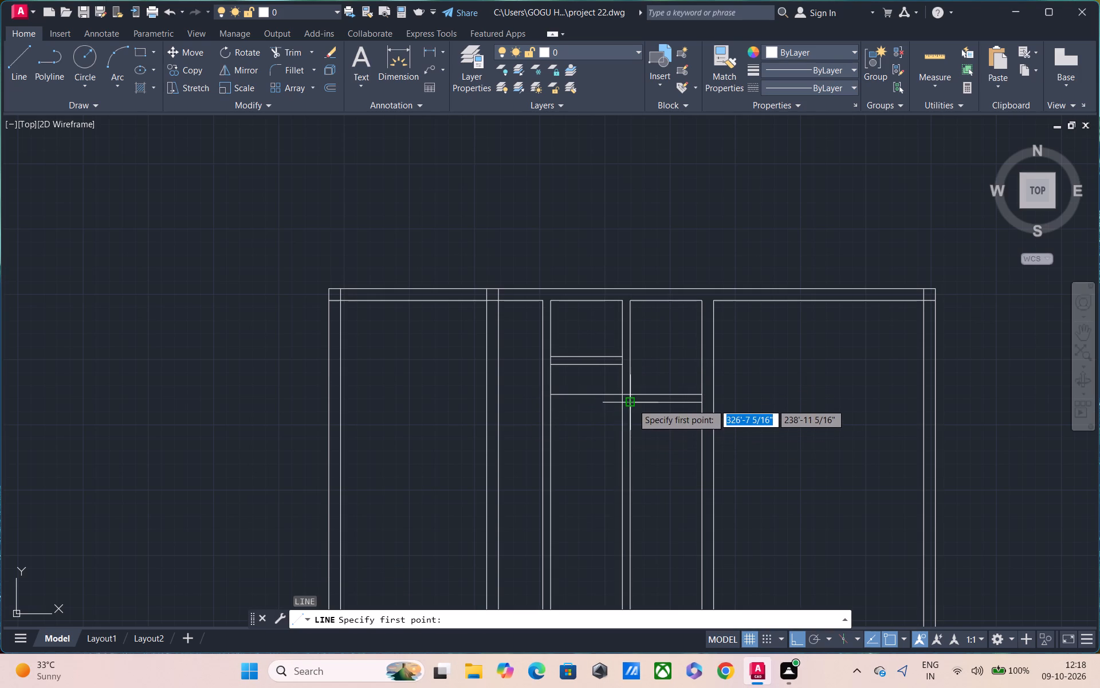
pyautogui.click(632, 404)
pyautogui.click(542, 406)
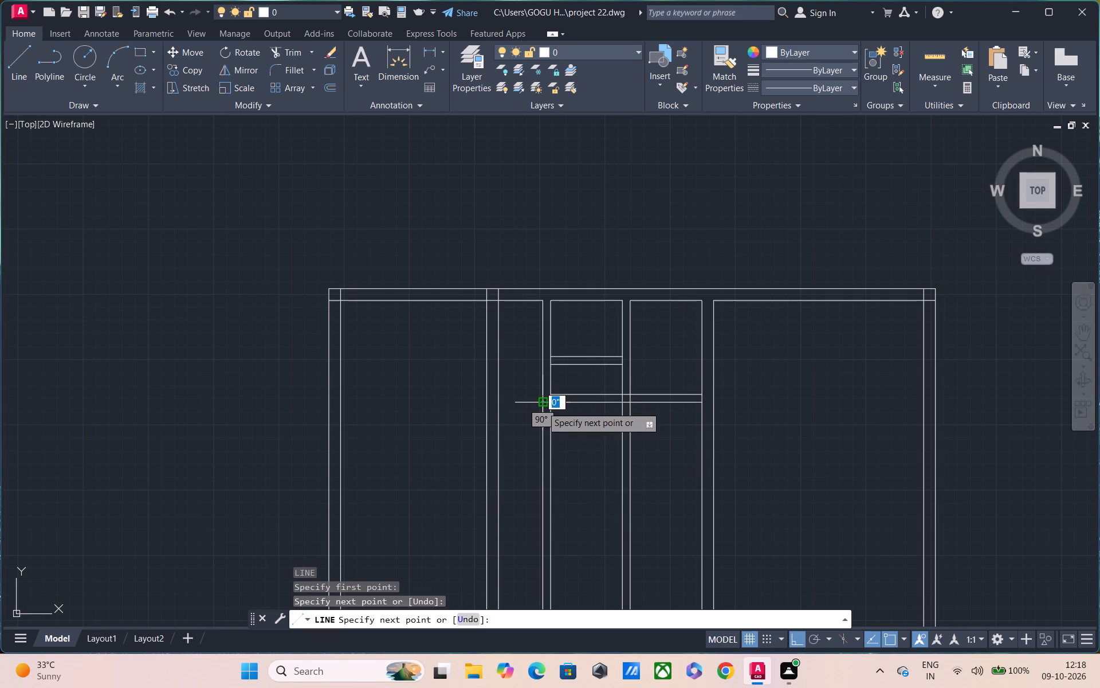
pyautogui.press('Escape')
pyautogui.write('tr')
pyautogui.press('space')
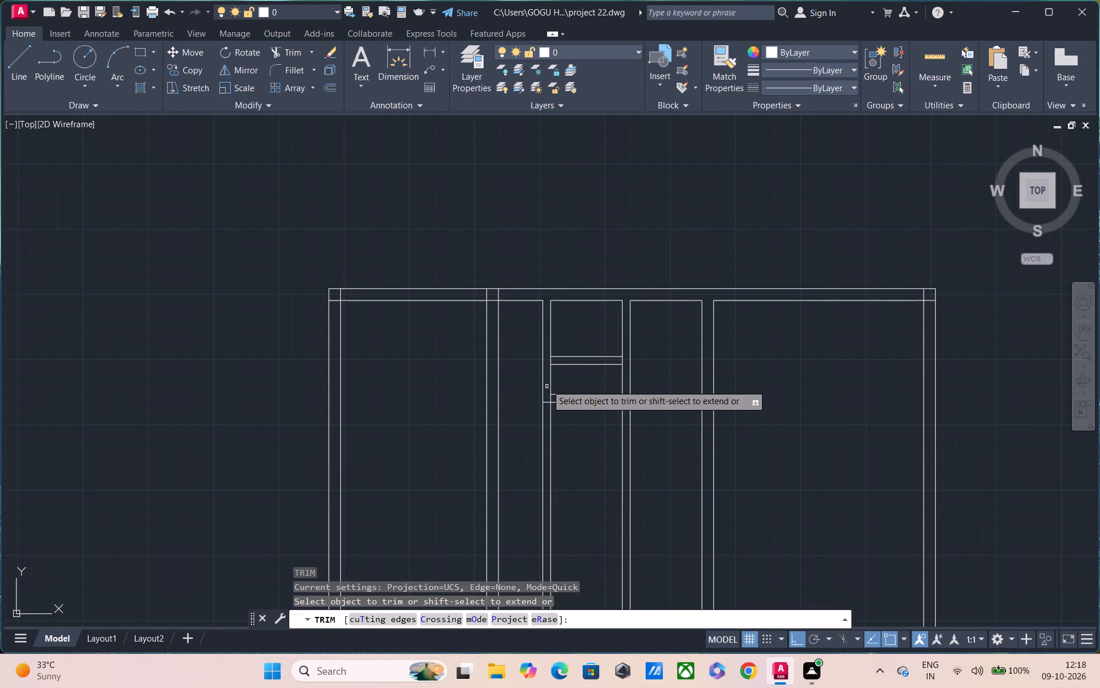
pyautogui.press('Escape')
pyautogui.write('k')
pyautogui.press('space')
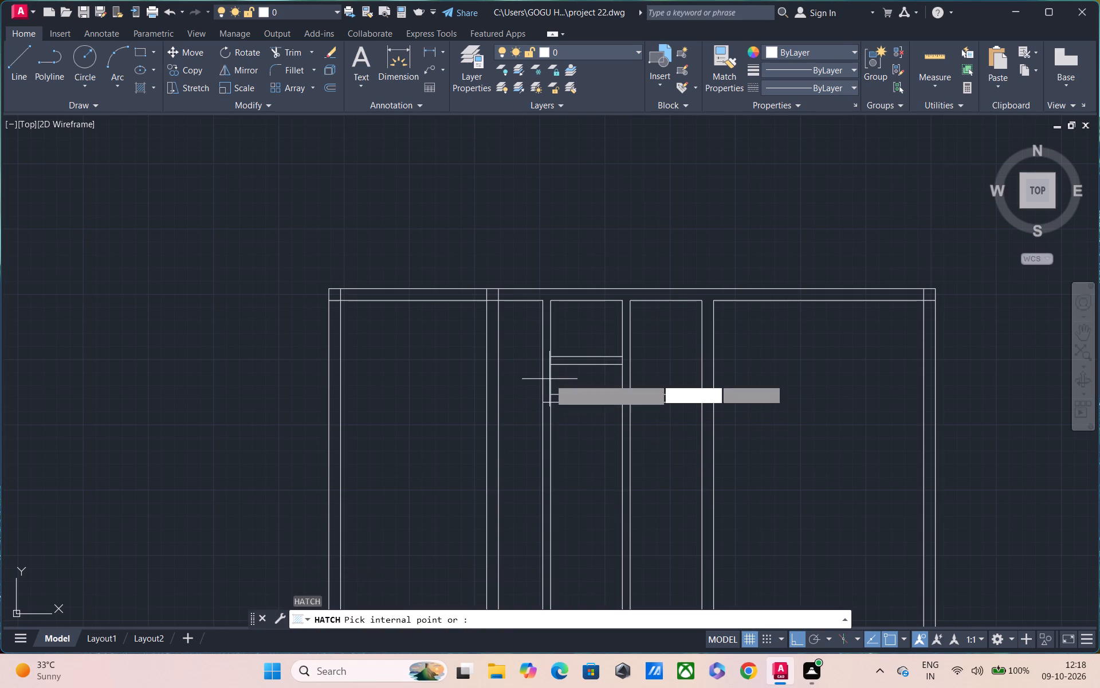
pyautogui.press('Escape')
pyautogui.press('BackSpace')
# Draw a short line continuing the lower horizontal partition's upper edge across the left vertical 6" partition to its left line.
pyautogui.write('l')
pyautogui.press('space')
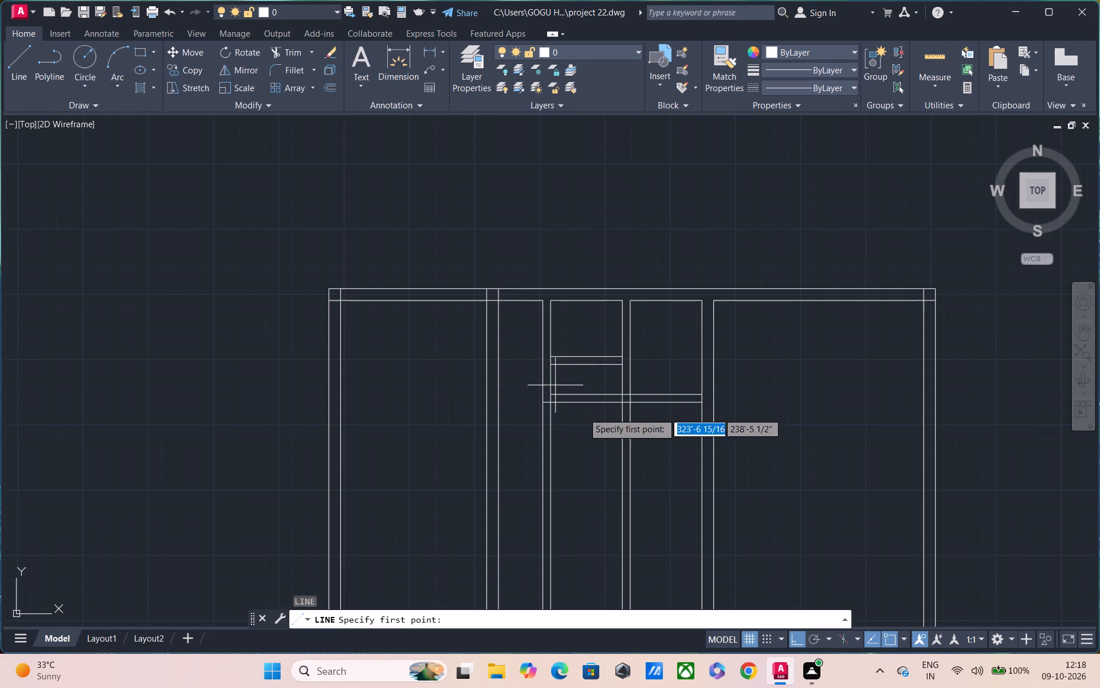
pyautogui.click(553, 391)
pyautogui.click(545, 394)
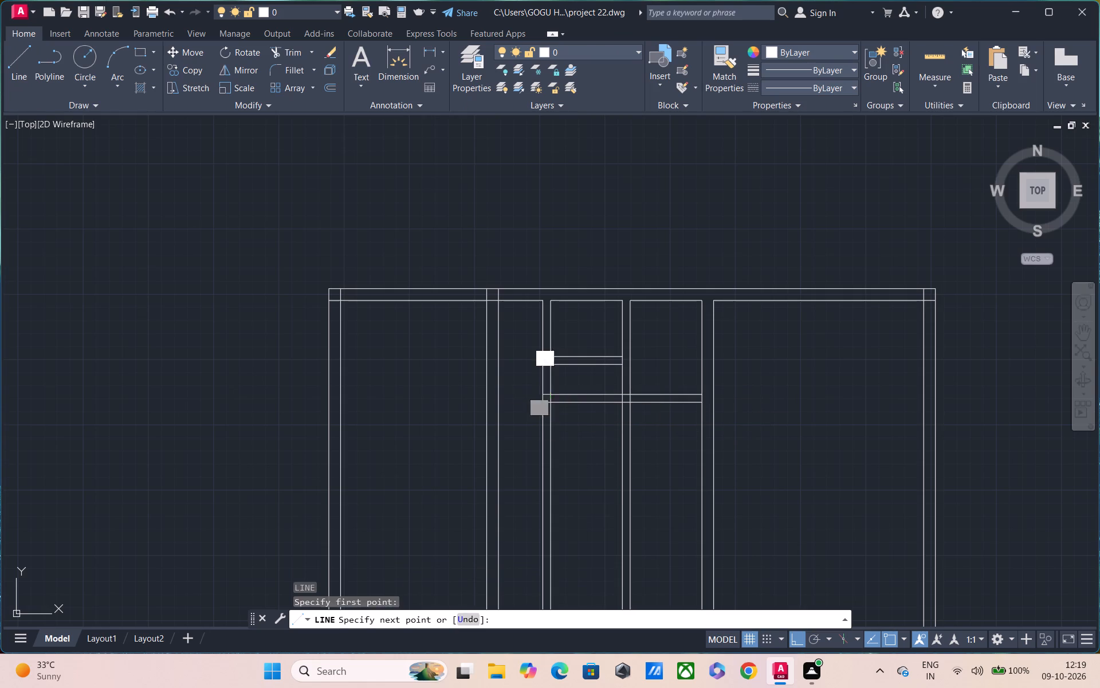
pyautogui.press('Escape')
# Try to trim the left vertical 6" partition's lines just above the extended horizontal partition.
pyautogui.write('yr')
pyautogui.press('space')
pyautogui.press('space')
pyautogui.scroll(2, 591, 388)
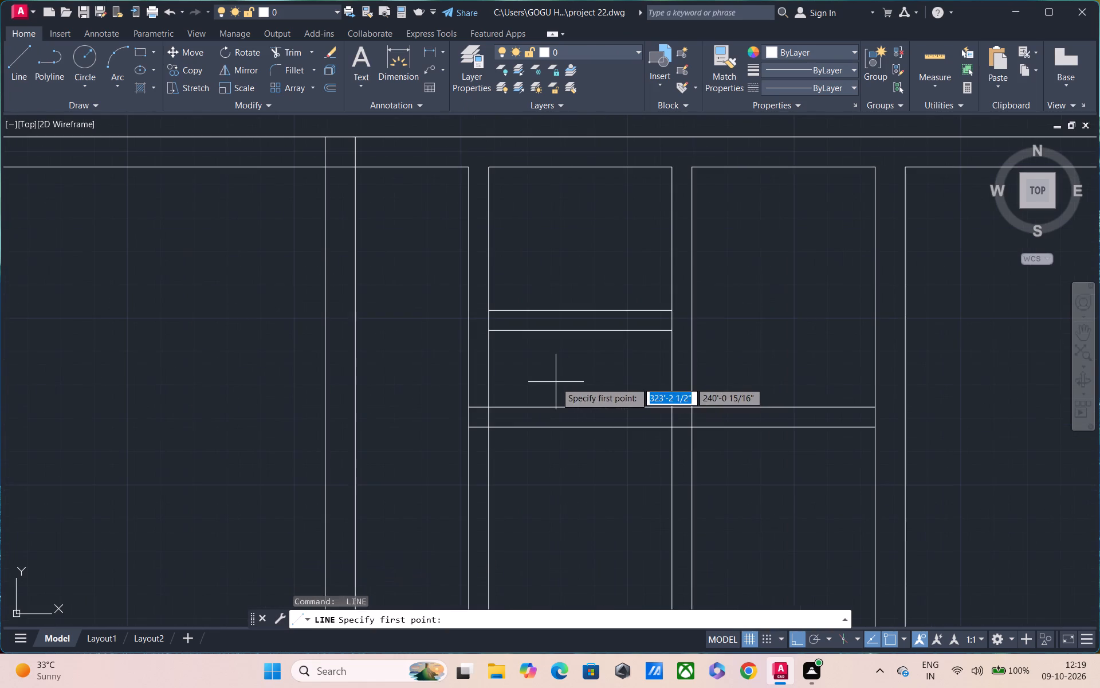
pyautogui.moveTo(556, 382); pyautogui.dragTo(433, 384)
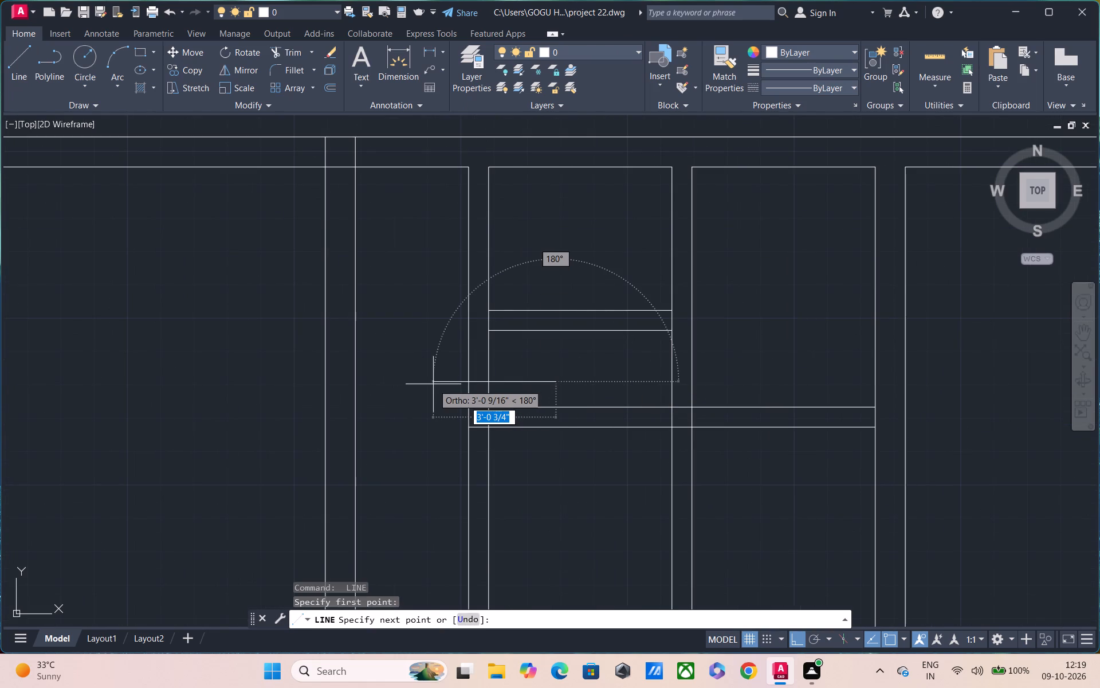
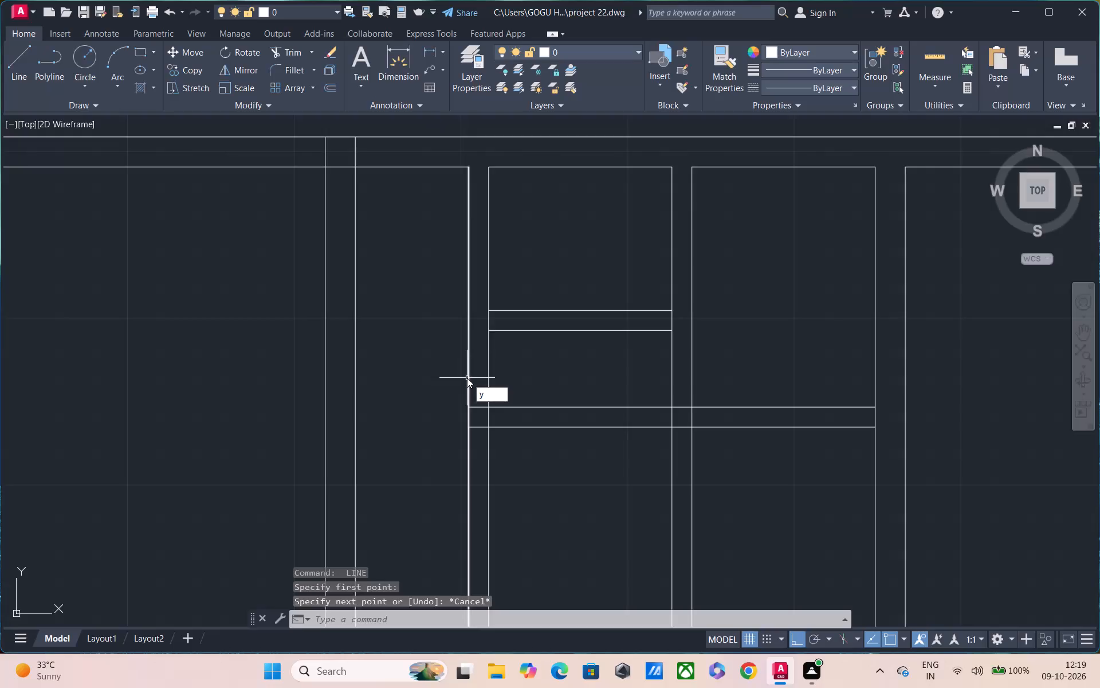
# Trim the right line of the left vertical 6" partition between the upper and lower horizontal partitions.
pyautogui.press('BackSpace')
pyautogui.write('tr')
pyautogui.press('space')
pyautogui.press('space')
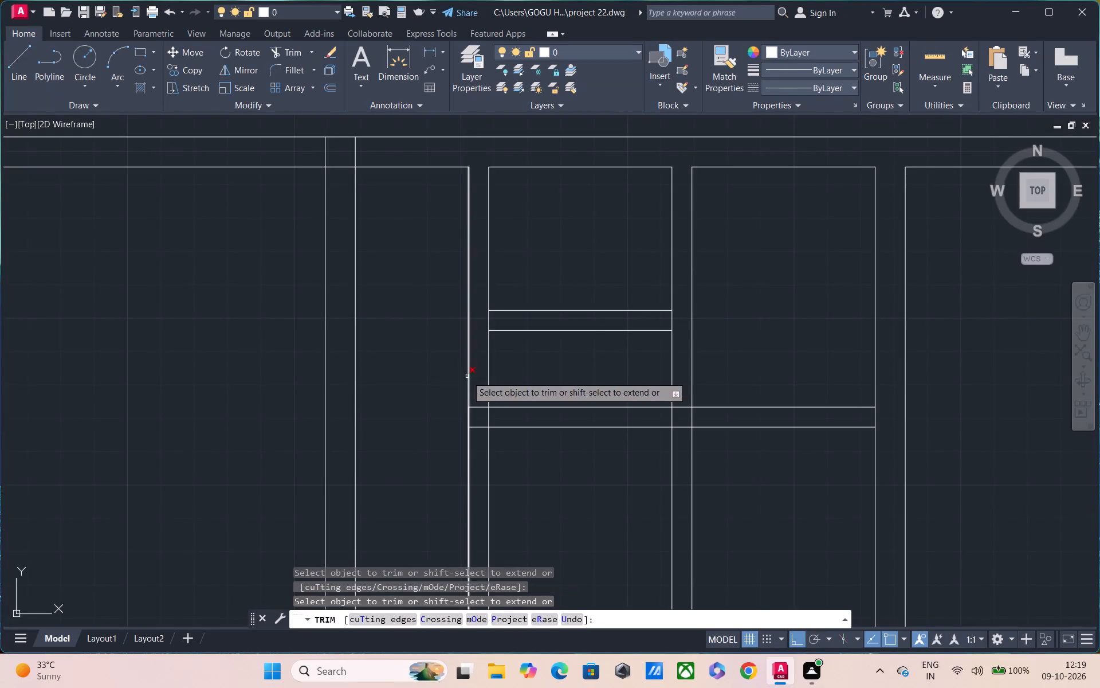
pyautogui.moveTo(519, 356); pyautogui.dragTo(478, 372)
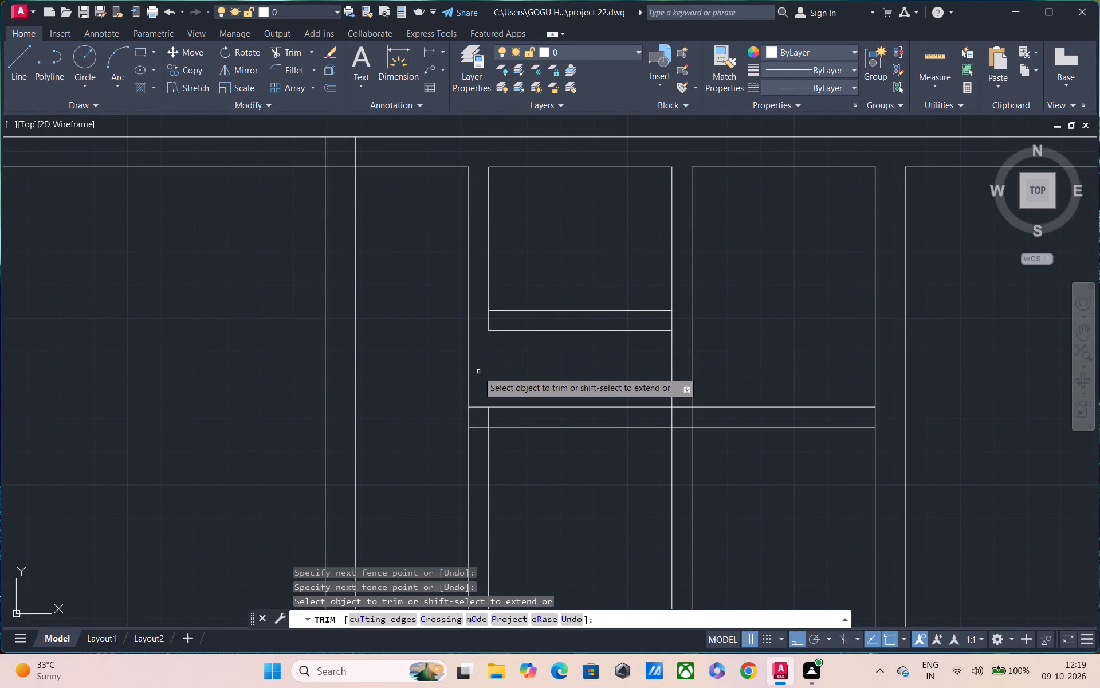
pyautogui.press('Escape')
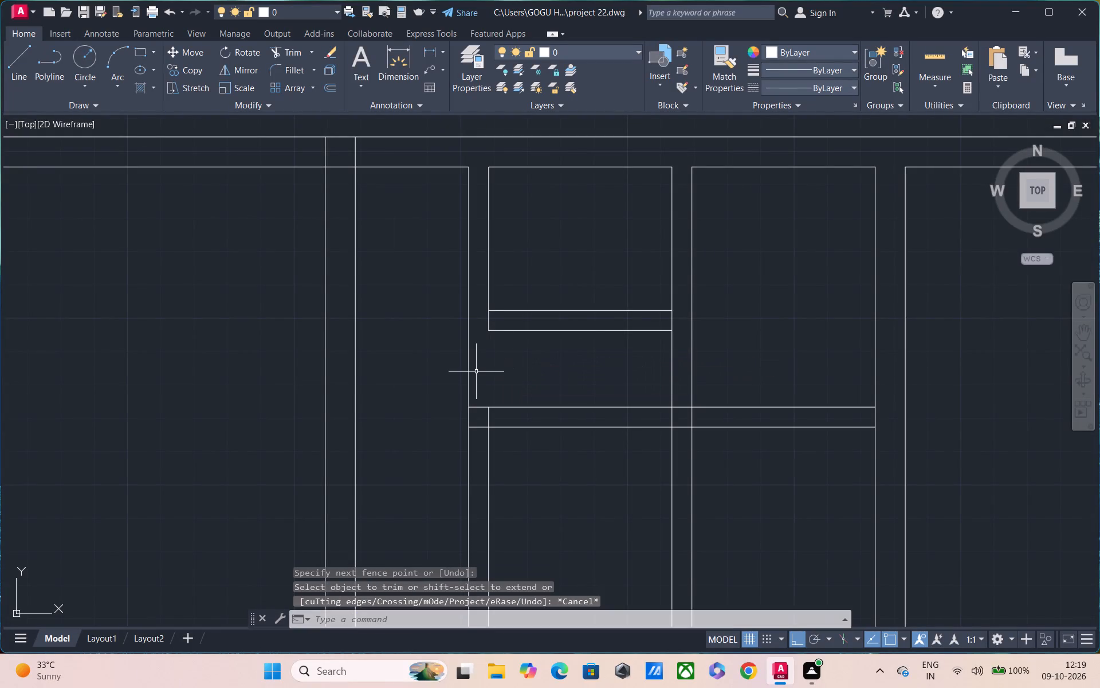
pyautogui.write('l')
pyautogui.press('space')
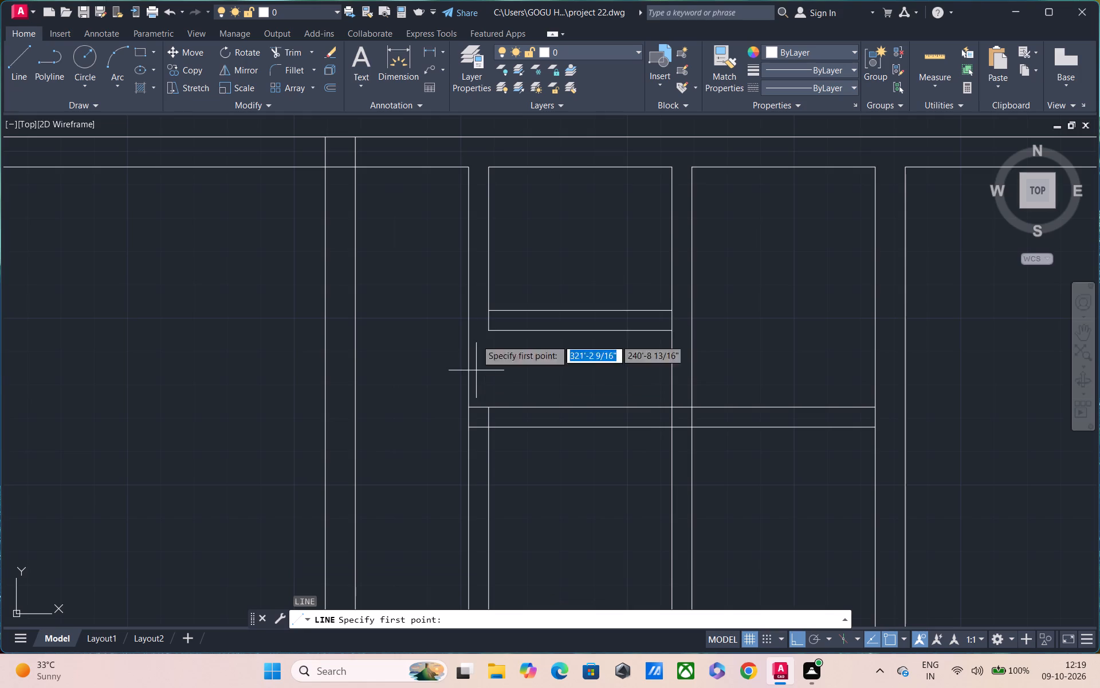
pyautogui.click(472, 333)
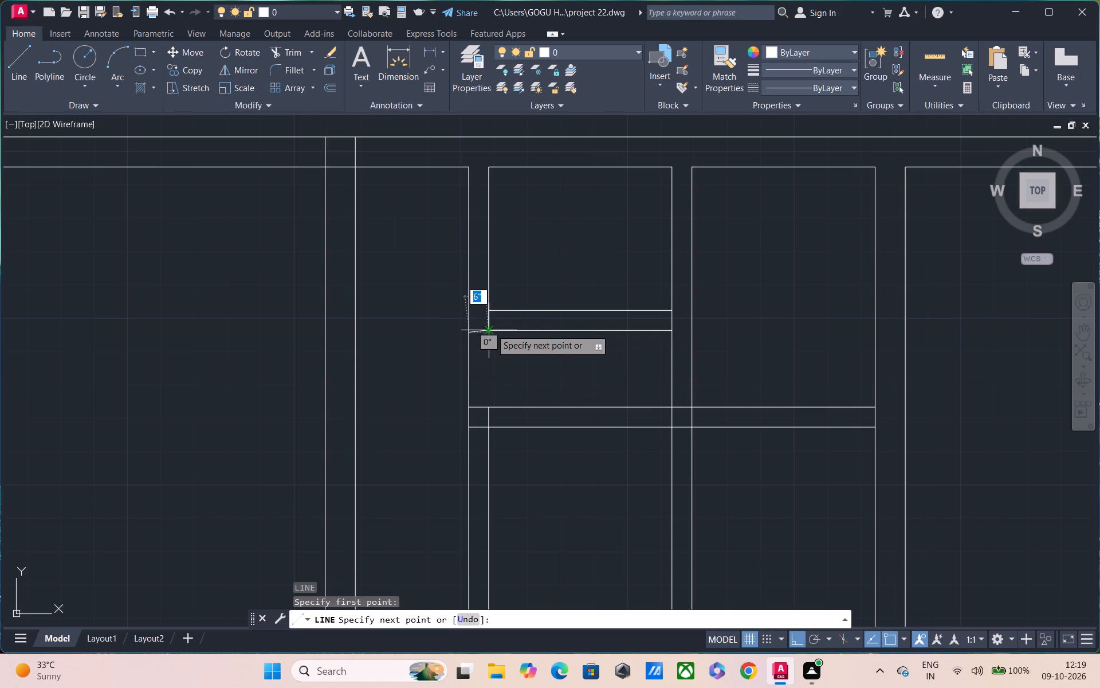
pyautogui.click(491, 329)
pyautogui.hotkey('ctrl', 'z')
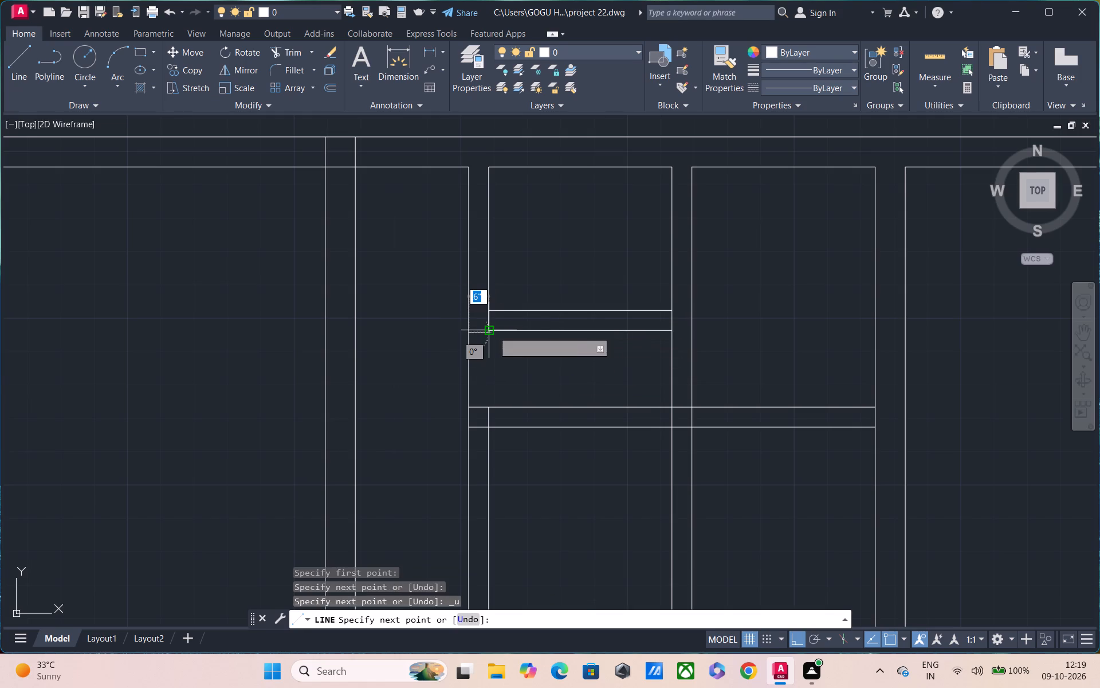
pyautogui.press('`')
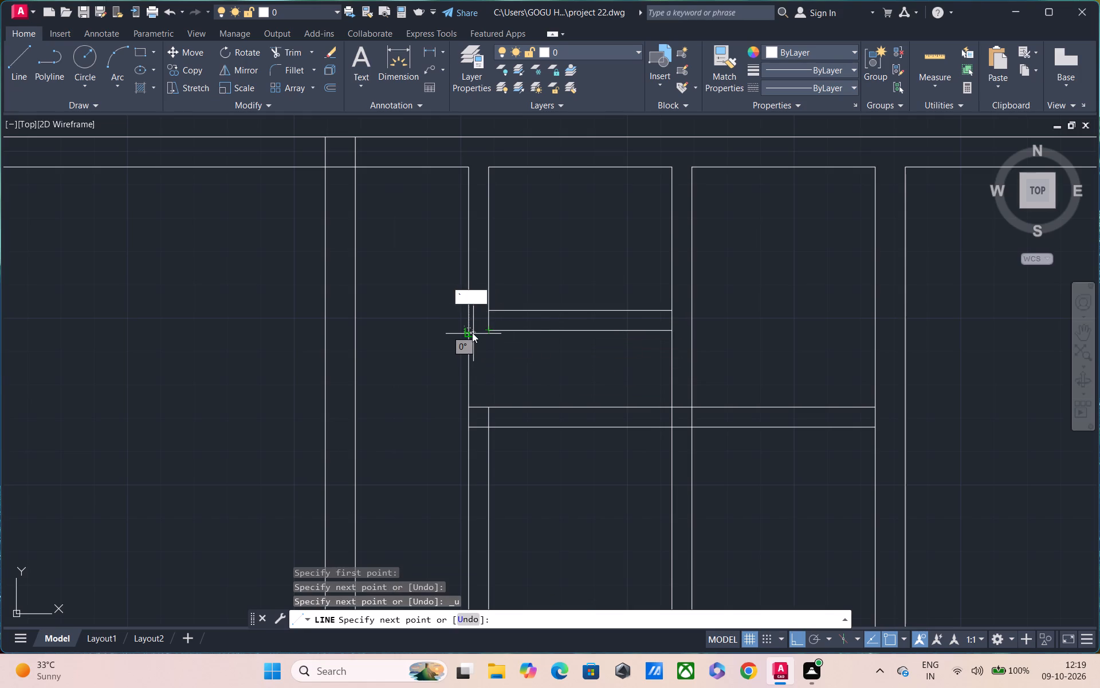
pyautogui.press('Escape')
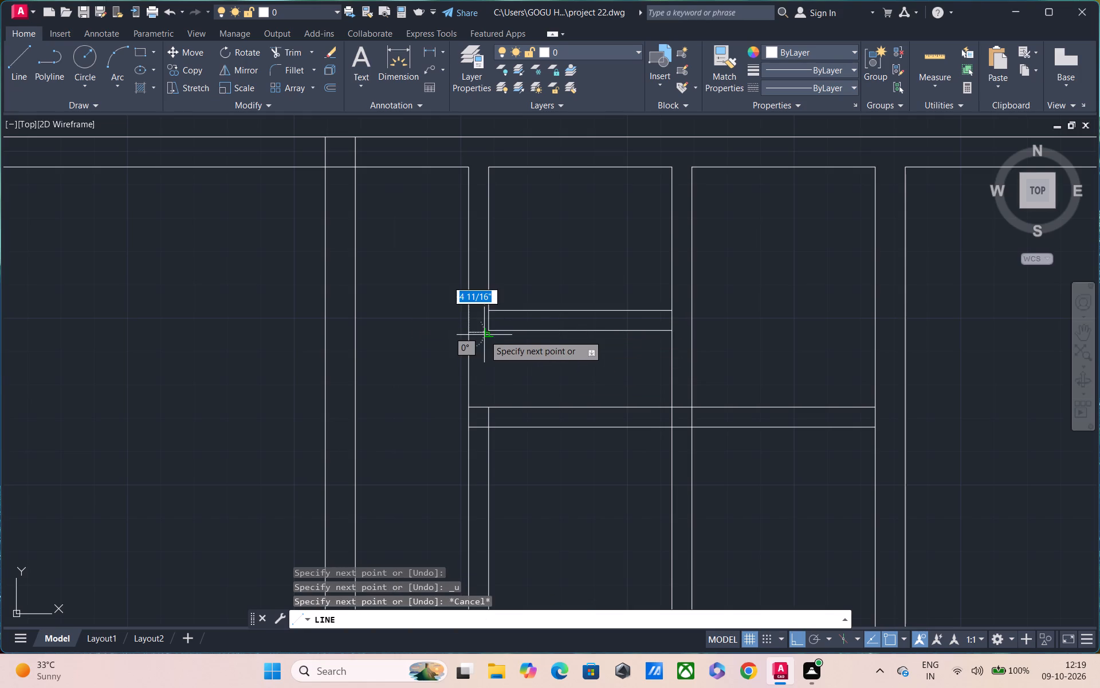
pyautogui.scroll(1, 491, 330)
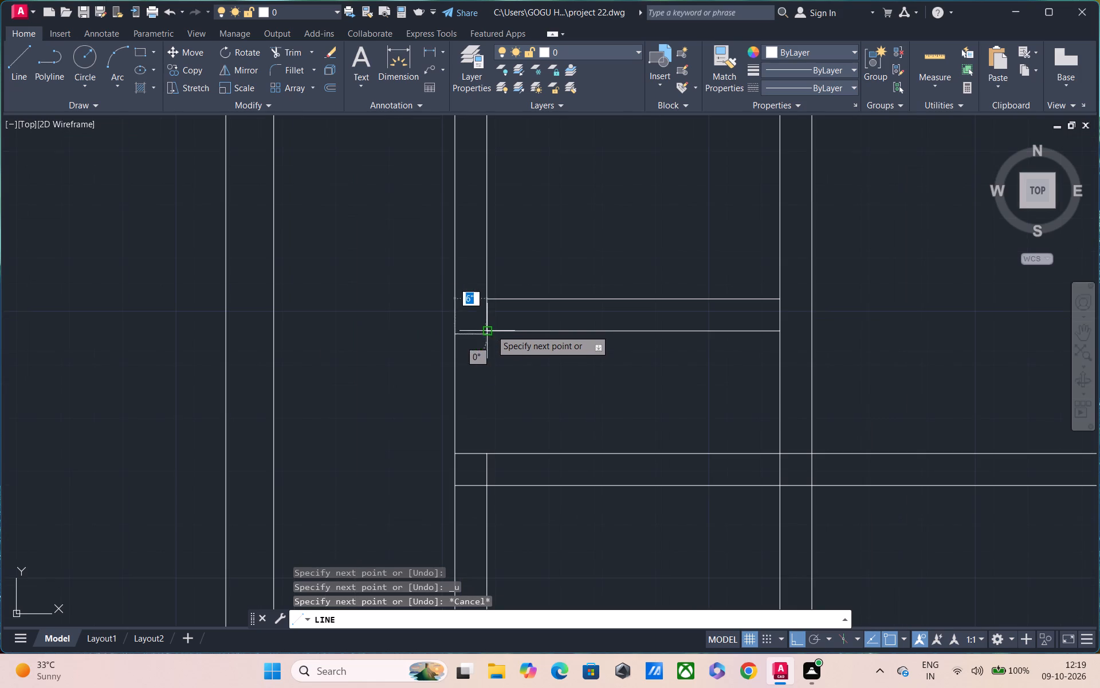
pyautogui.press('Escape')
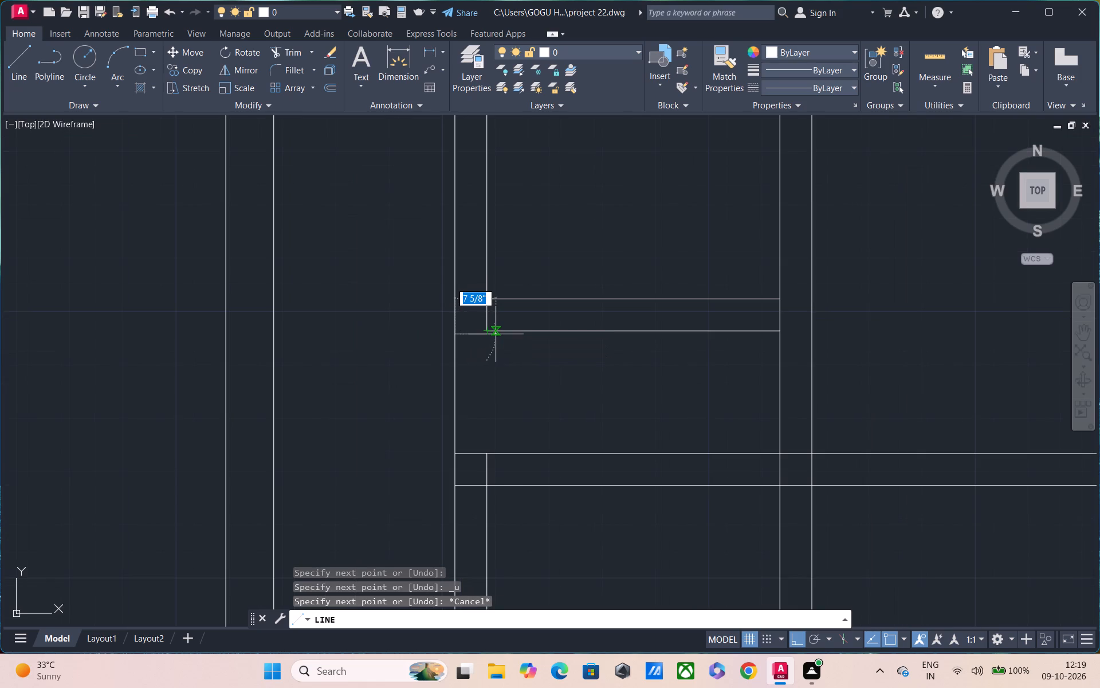
# Draw a 6" line continuing the upper horizontal partition's lower edge across the left vertical partition to its left line.
pyautogui.write('l')
pyautogui.press('space')
pyautogui.scroll(3, 494, 334)
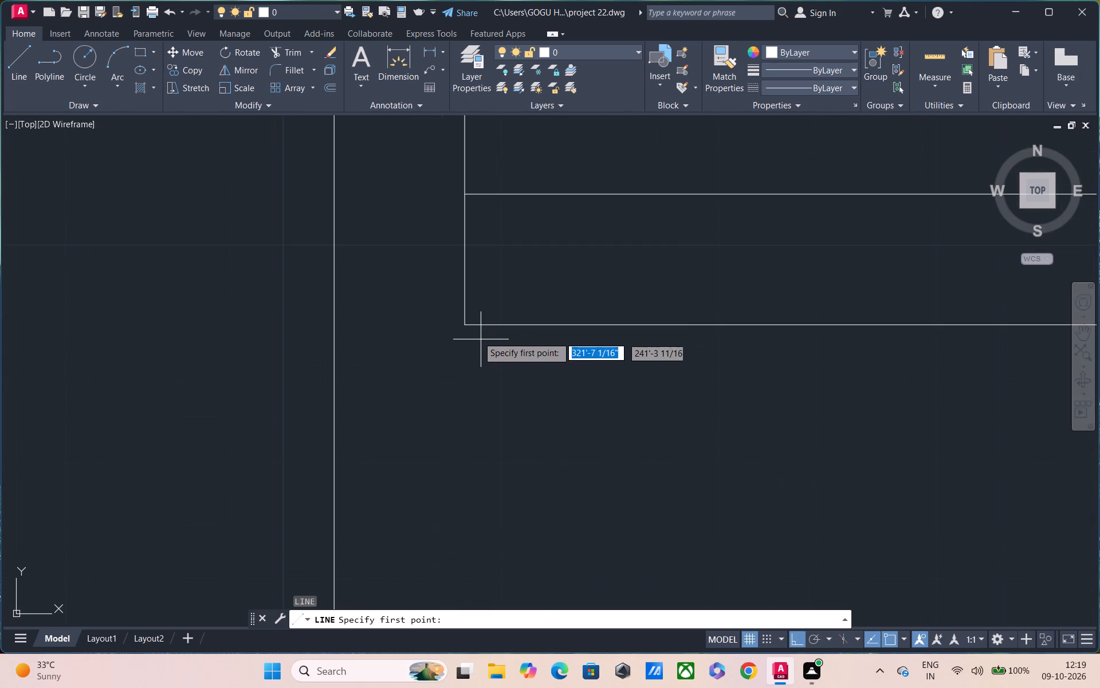
pyautogui.click(468, 325)
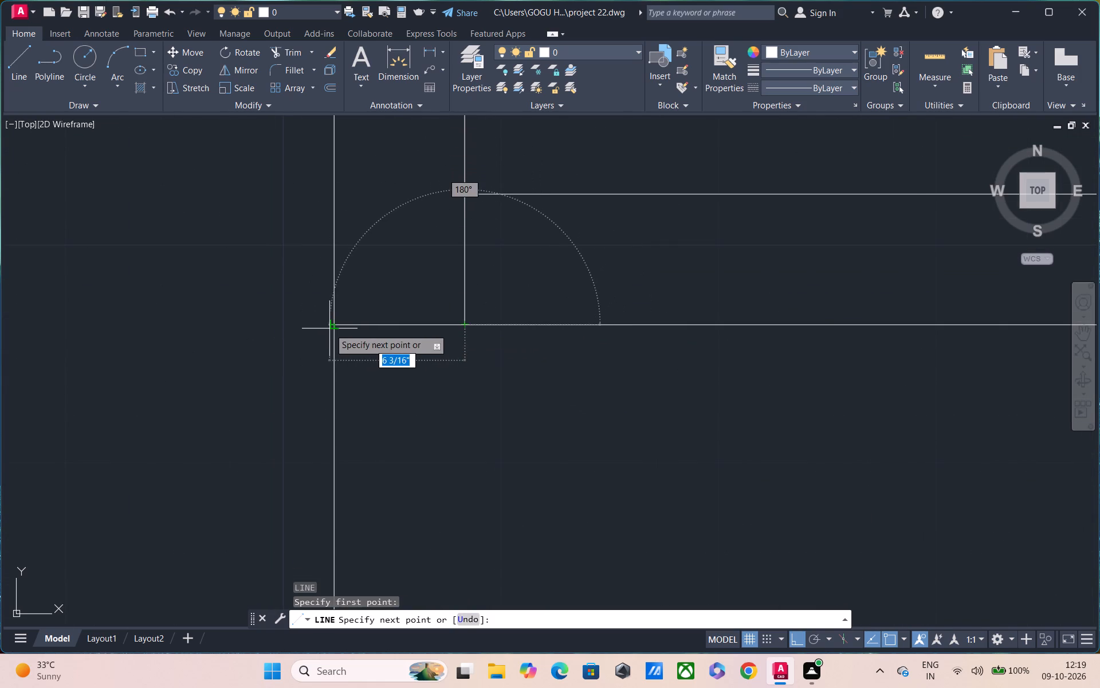
pyautogui.click(334, 328)
pyautogui.press('Escape')
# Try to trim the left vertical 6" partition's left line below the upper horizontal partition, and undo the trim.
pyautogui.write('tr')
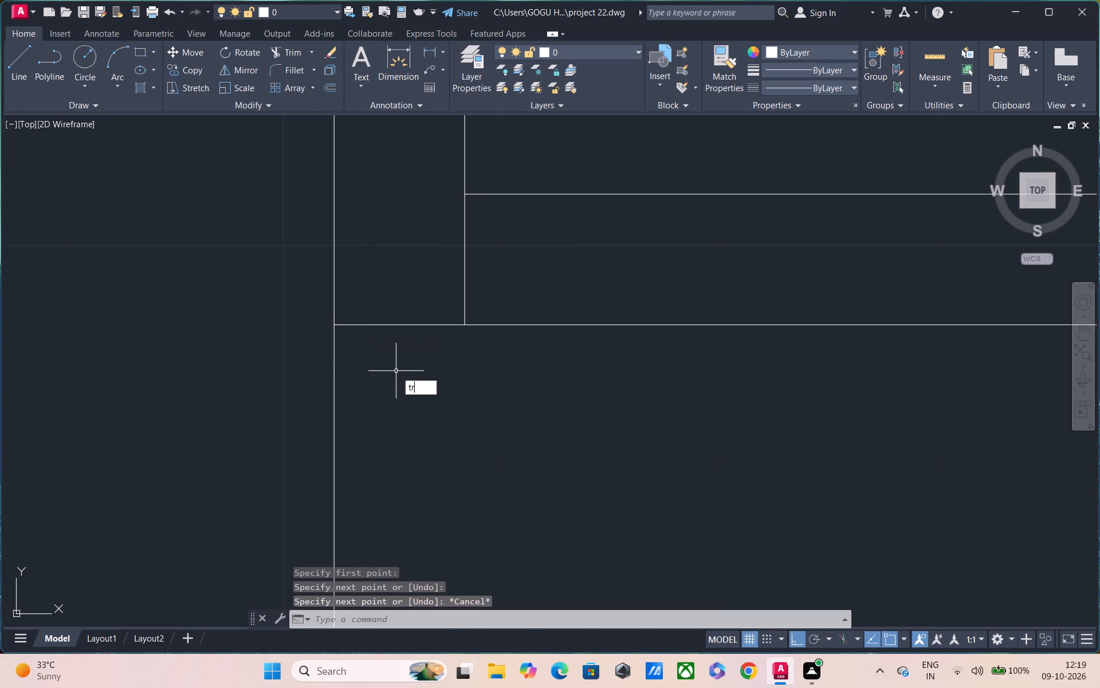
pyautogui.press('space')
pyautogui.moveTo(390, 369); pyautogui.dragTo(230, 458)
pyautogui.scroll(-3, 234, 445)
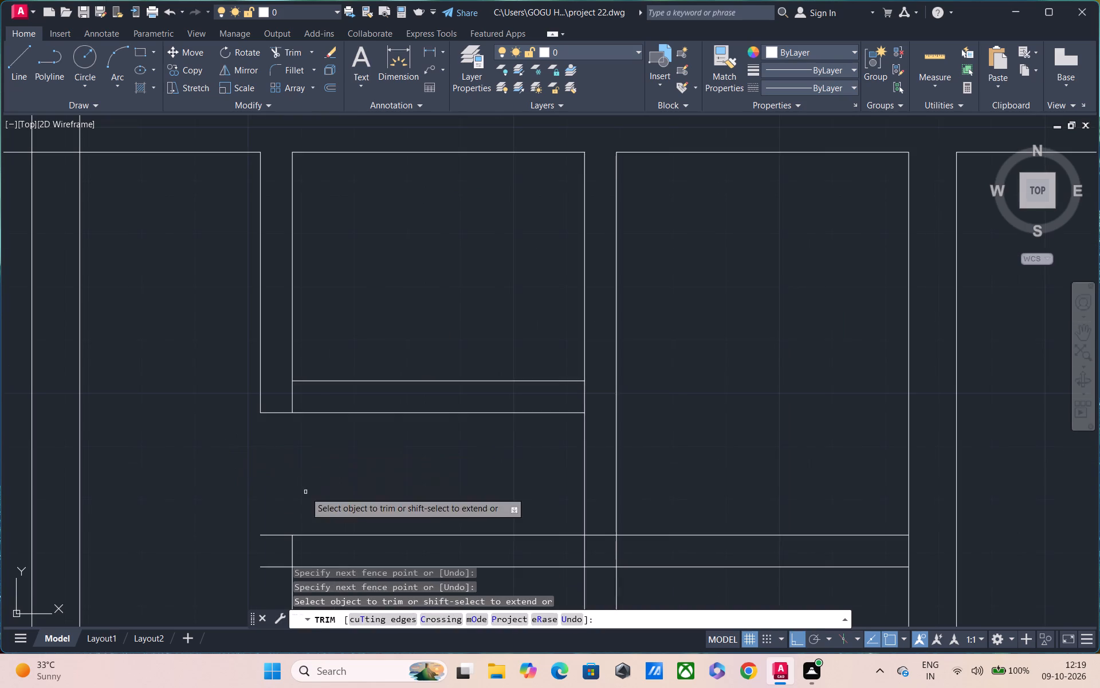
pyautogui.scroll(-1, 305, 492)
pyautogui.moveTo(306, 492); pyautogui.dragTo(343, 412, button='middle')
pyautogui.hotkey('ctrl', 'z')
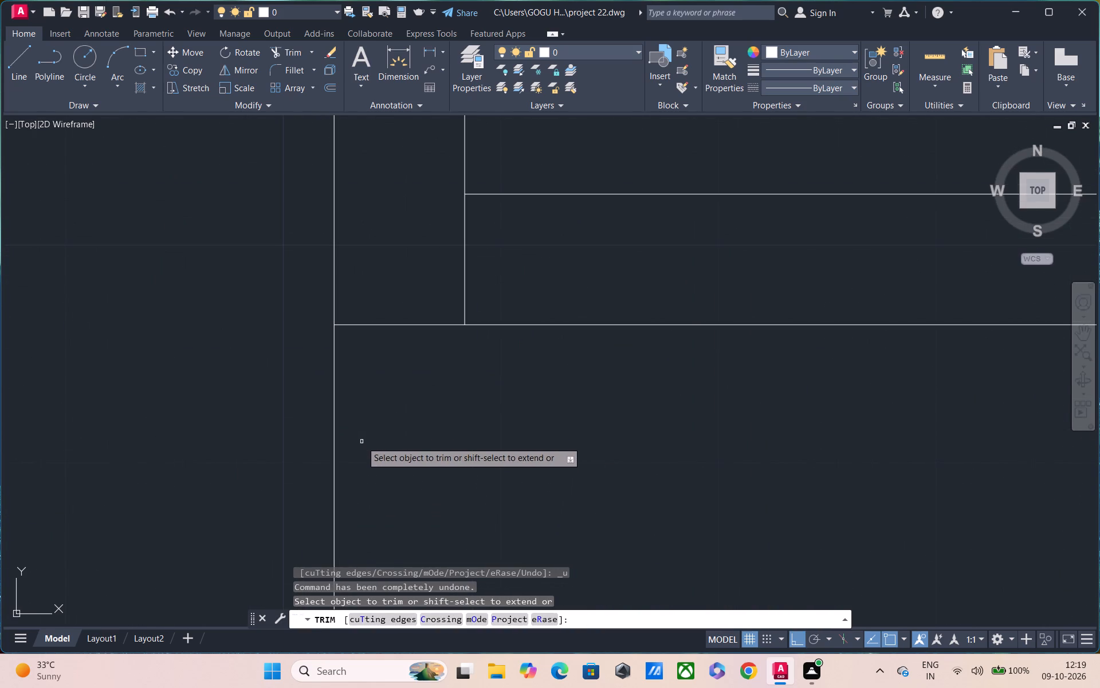
# Trim the left vertical 6" partition's left line between the upper and lower horizontal partitions.
pyautogui.scroll(-1, 384, 345)
pyautogui.scroll(1, 385, 461)
pyautogui.moveTo(386, 438); pyautogui.dragTo(395, 303, button='middle')
pyautogui.scroll(-2, 390, 349)
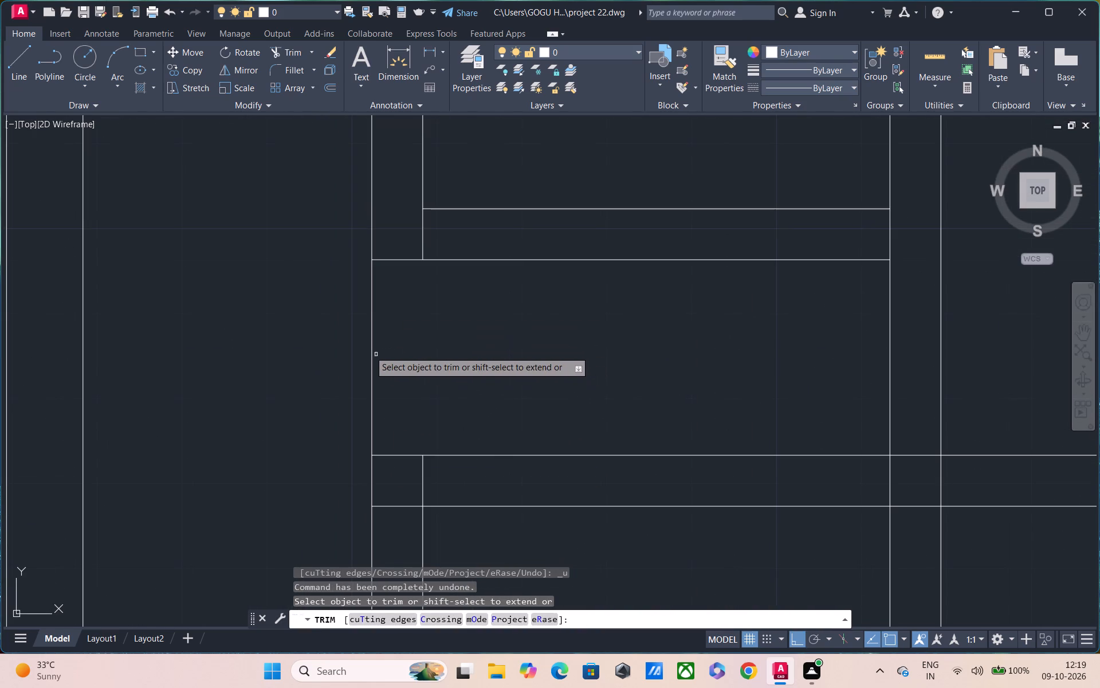
pyautogui.click(370, 354)
# Trim the lines of both vertical 6" partitions that run below the lower horizontal partition.
pyautogui.scroll(-2, 395, 402)
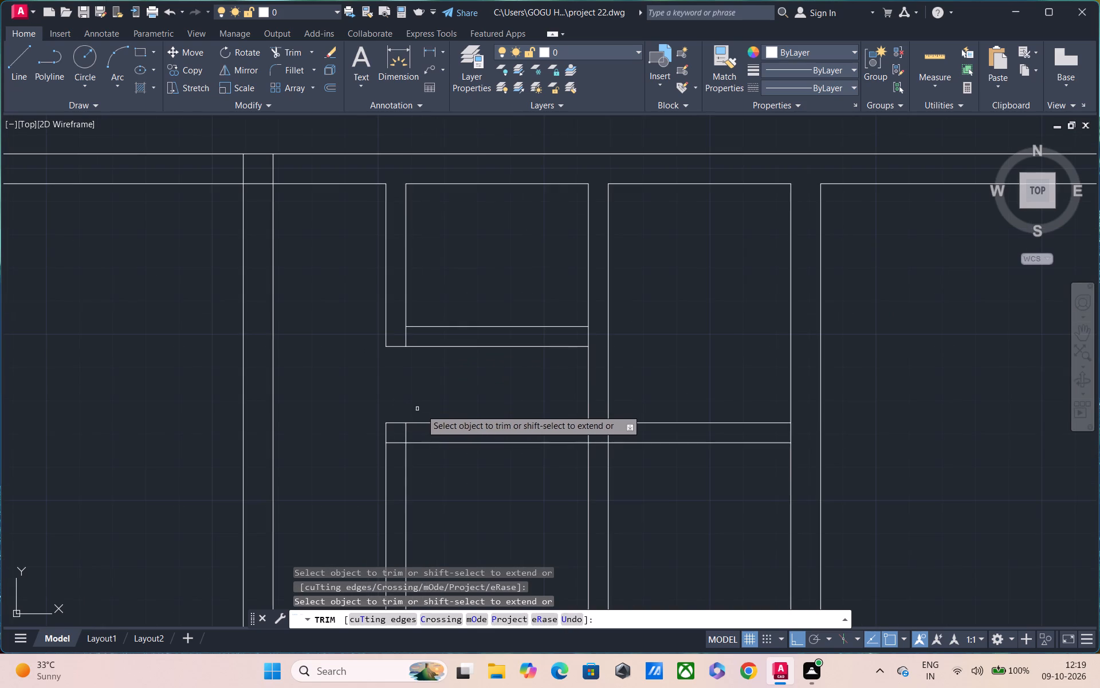
pyautogui.moveTo(411, 439); pyautogui.dragTo(412, 325, button='middle')
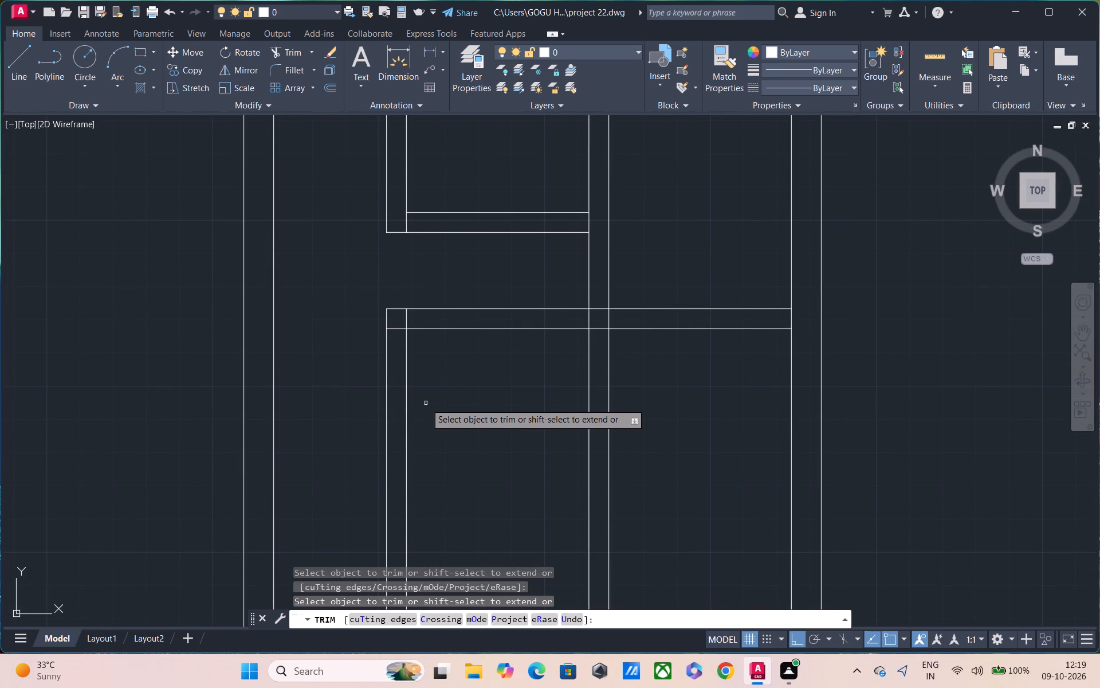
pyautogui.scroll(-3, 426, 403)
pyautogui.moveTo(442, 429); pyautogui.dragTo(448, 386, button='middle')
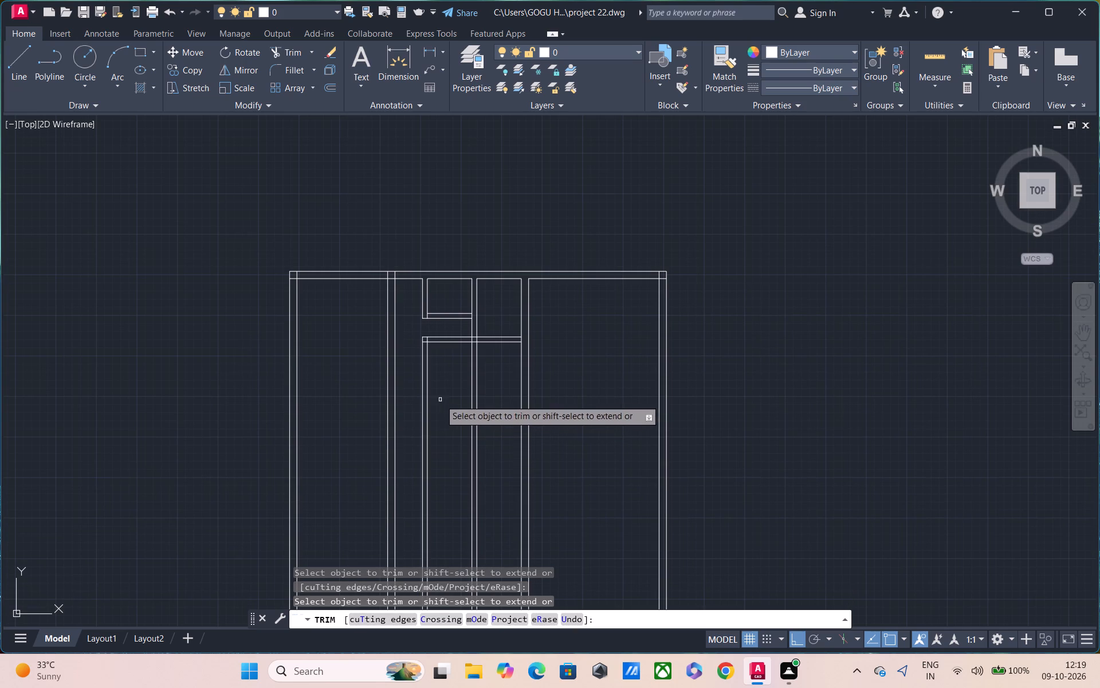
pyautogui.moveTo(440, 400); pyautogui.dragTo(419, 452)
pyautogui.moveTo(418, 448); pyautogui.dragTo(433, 393, button='middle')
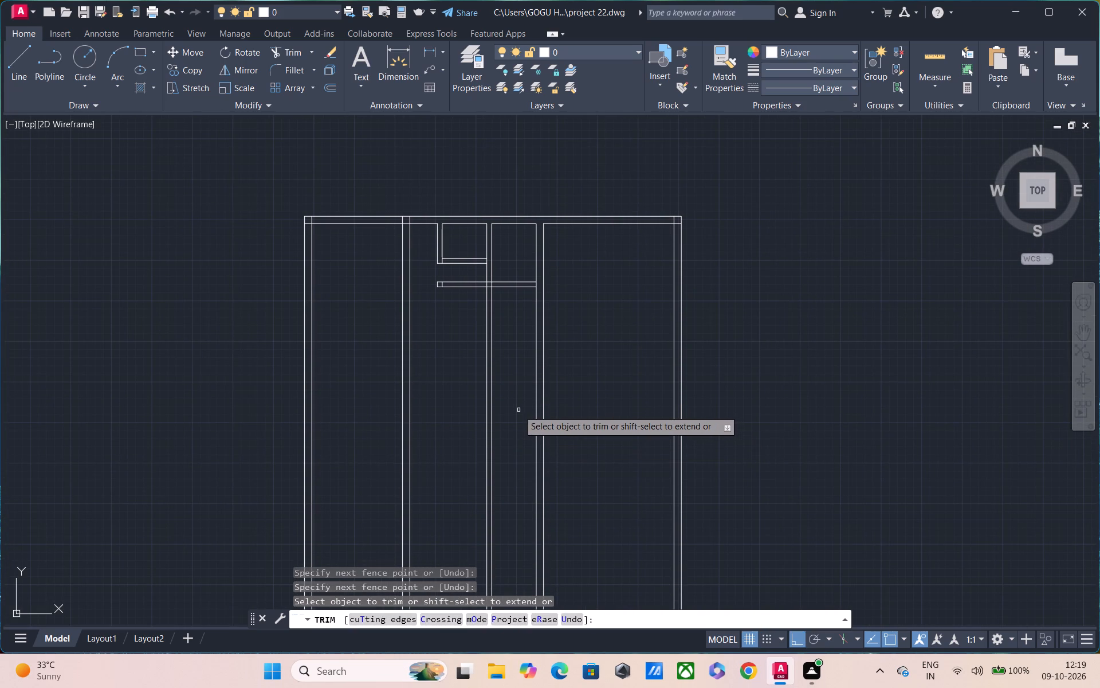
pyautogui.moveTo(514, 388); pyautogui.dragTo(513, 387)
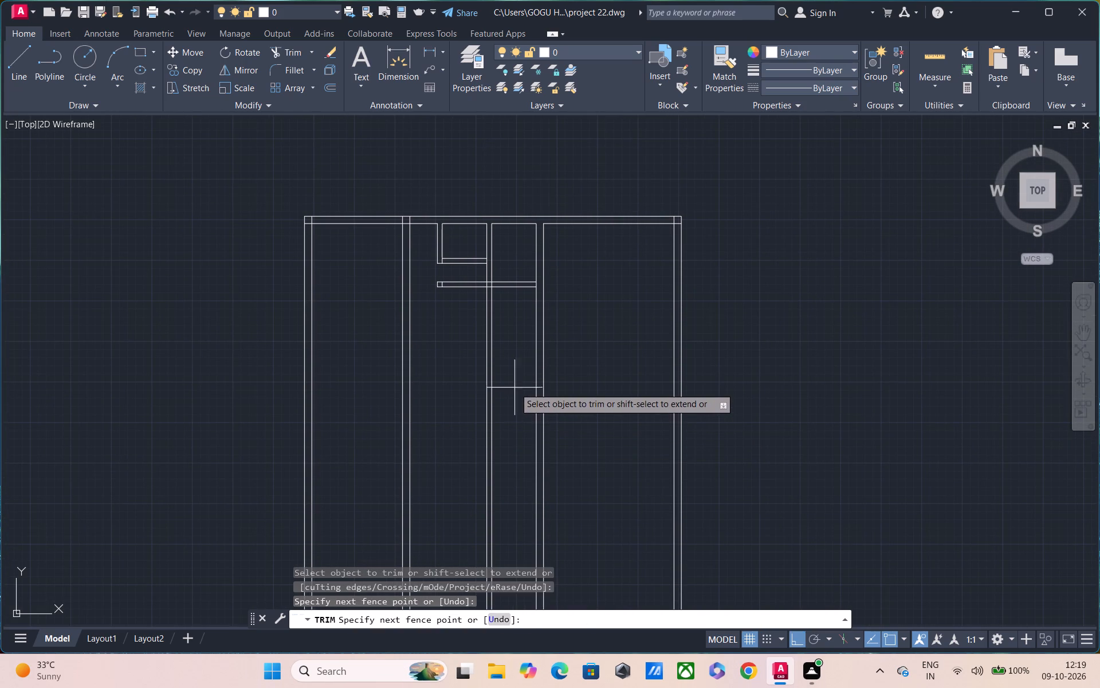
pyautogui.moveTo(513, 387); pyautogui.dragTo(480, 439)
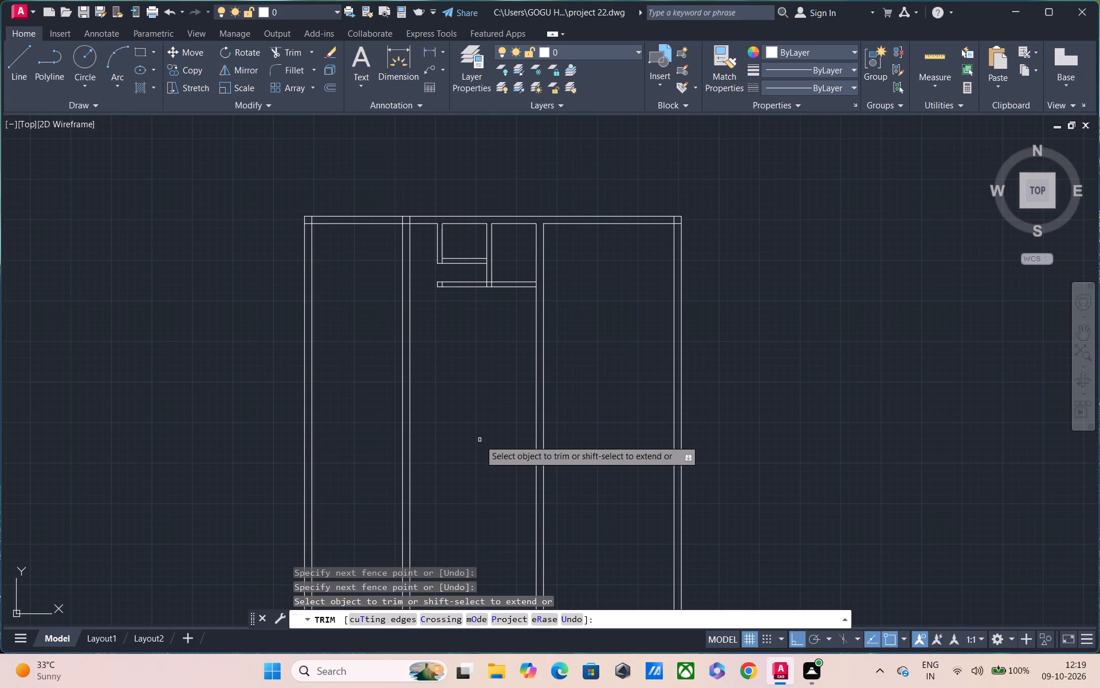
pyautogui.moveTo(479, 441); pyautogui.dragTo(447, 480, button='middle')
pyautogui.scroll(-1, 448, 468)
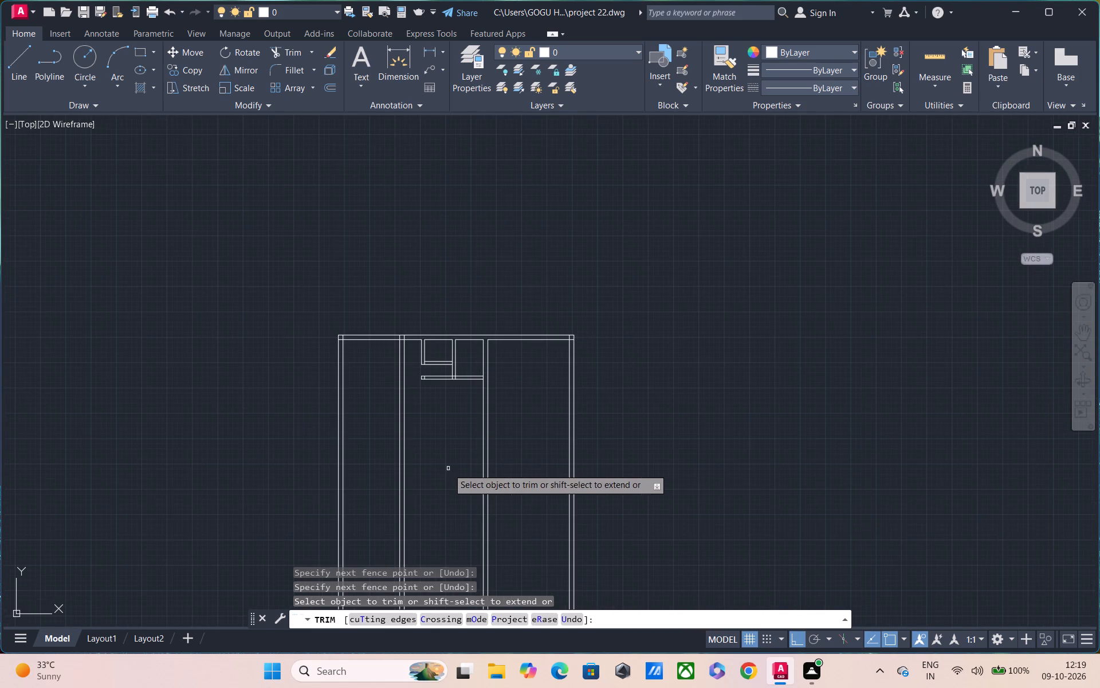
pyautogui.press('Escape')
pyautogui.press('Escape')
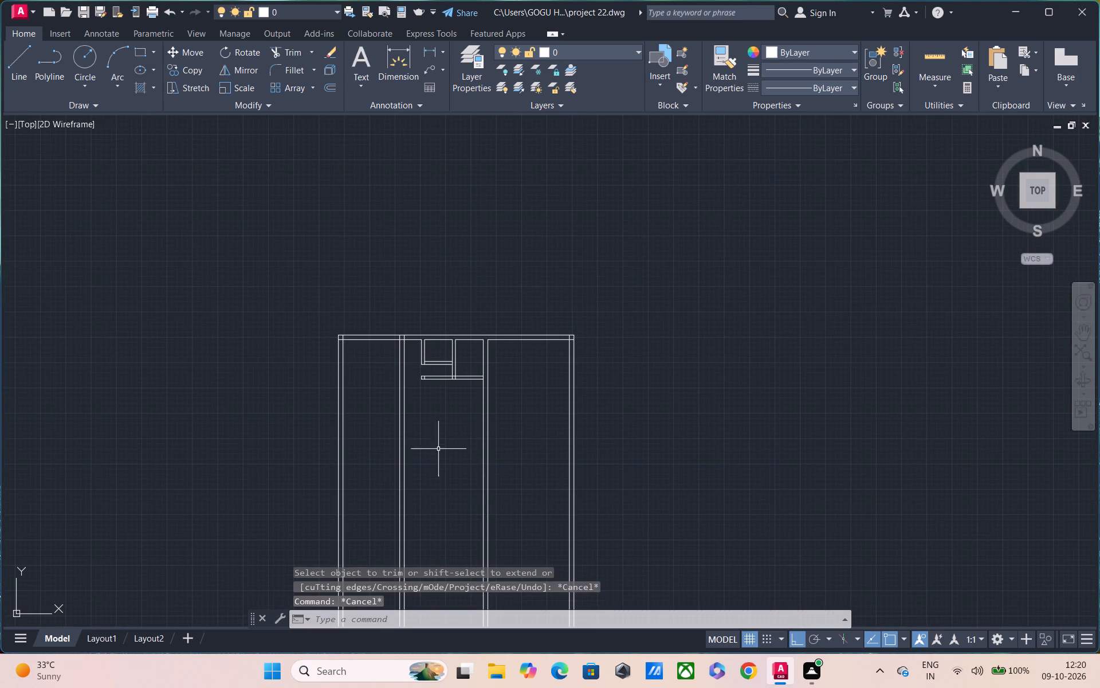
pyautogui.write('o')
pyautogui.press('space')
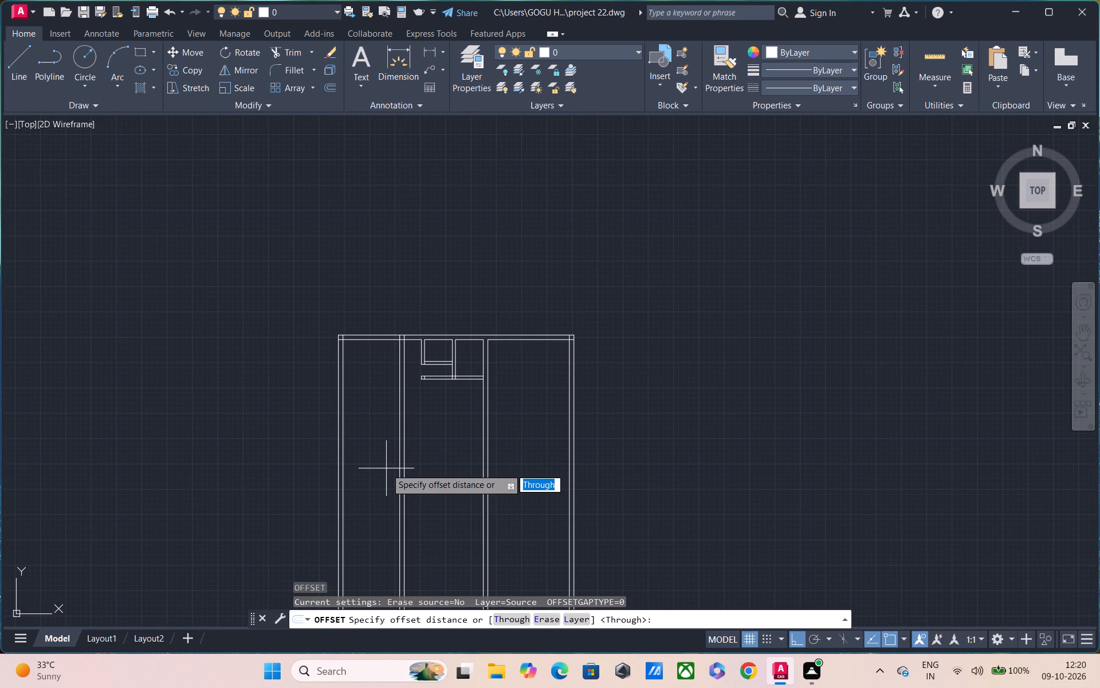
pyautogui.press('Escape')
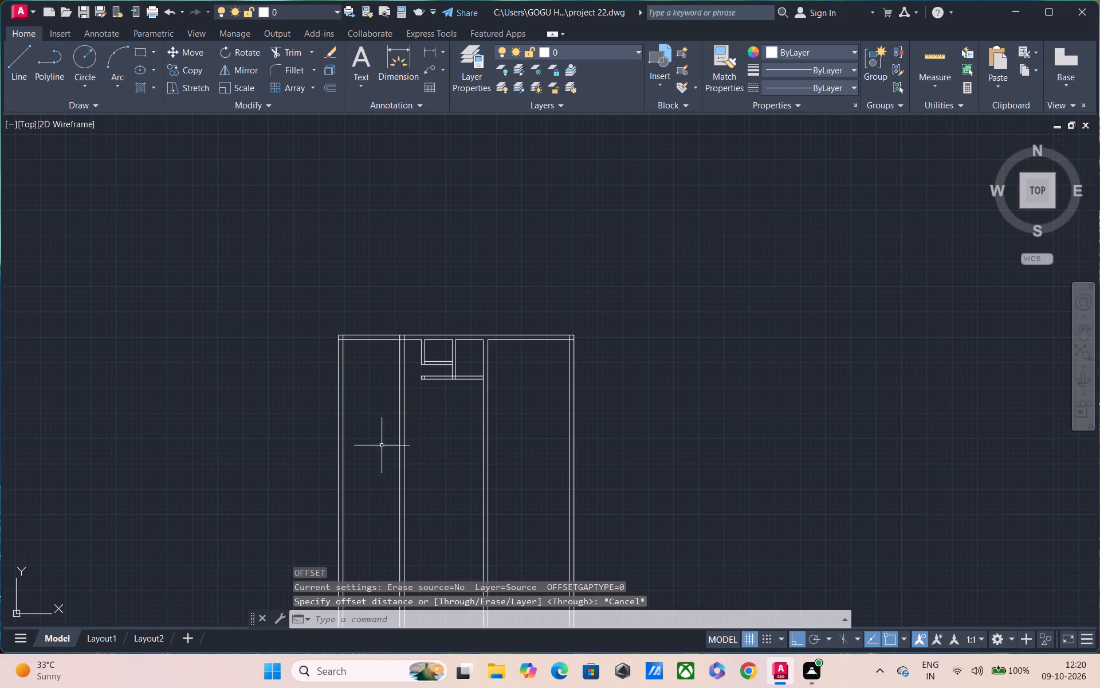
# Trim the junction of the second vertical 9" wall with the top wall, removing the crossing lines and the inner line between them.
pyautogui.moveTo(367, 357); pyautogui.dragTo(360, 498, button='middle')
pyautogui.scroll(2, 360, 483)
pyautogui.write('tr')
pyautogui.press('space')
pyautogui.moveTo(352, 433); pyautogui.dragTo(327, 359, button='middle')
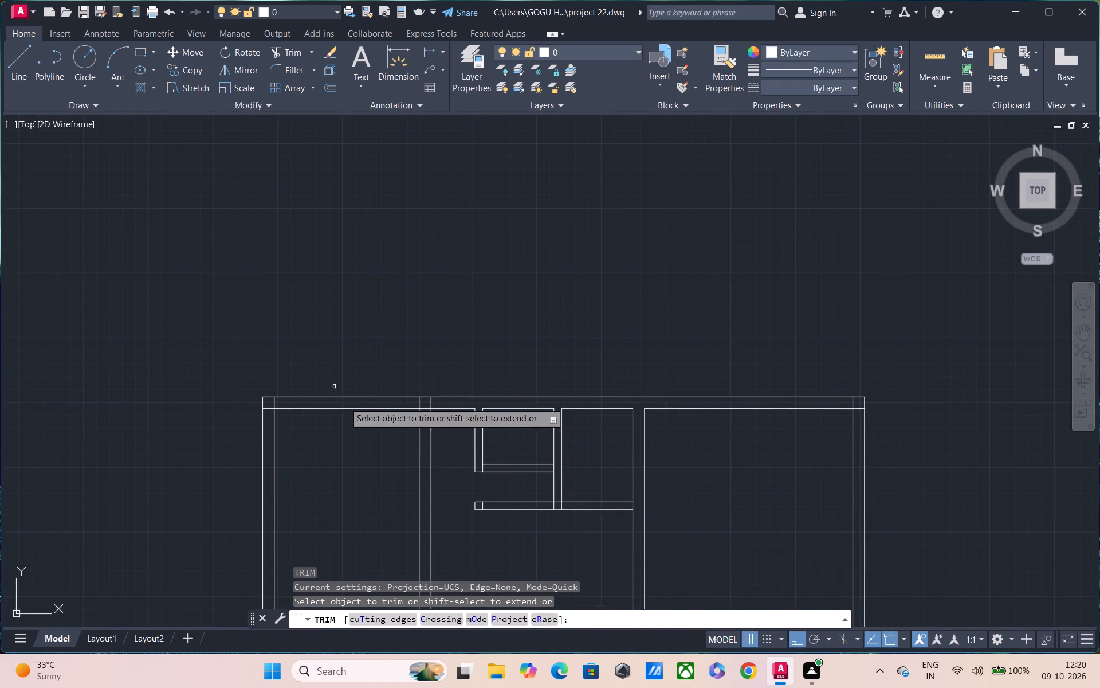
pyautogui.scroll(2, 381, 399)
pyautogui.moveTo(549, 408); pyautogui.dragTo(450, 416)
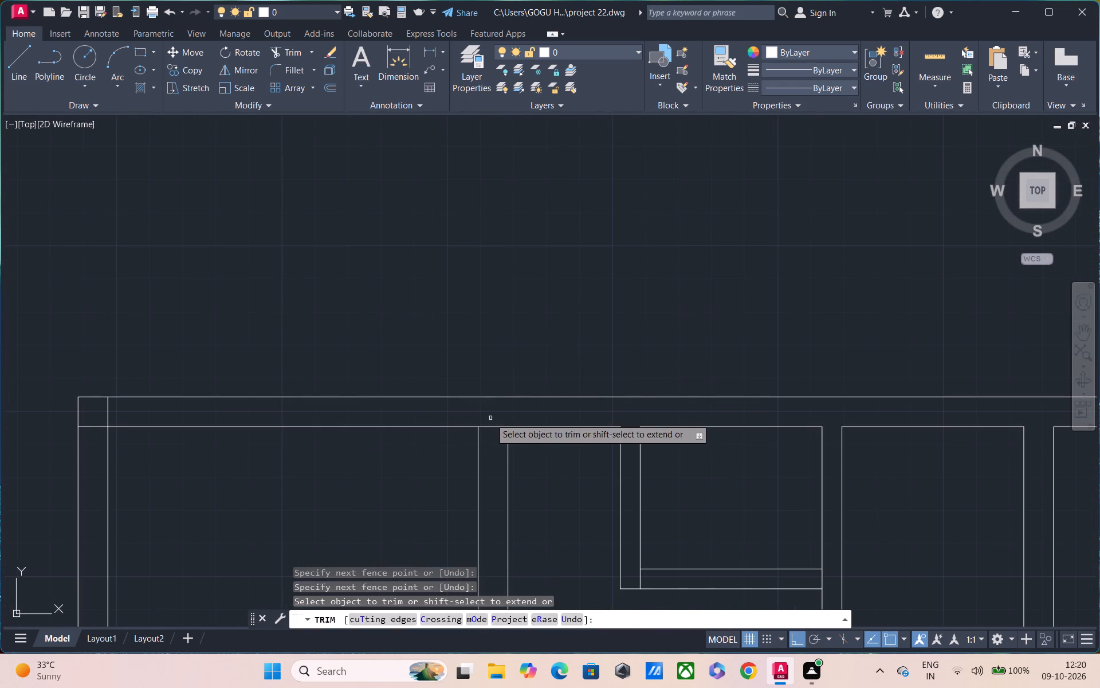
pyautogui.moveTo(495, 424); pyautogui.dragTo(497, 463)
pyautogui.press('Escape')
# Offset the top wall's inner line between the left outer wall and the second wall 16'11" down.
pyautogui.moveTo(436, 400); pyautogui.dragTo(426, 225, button='middle')
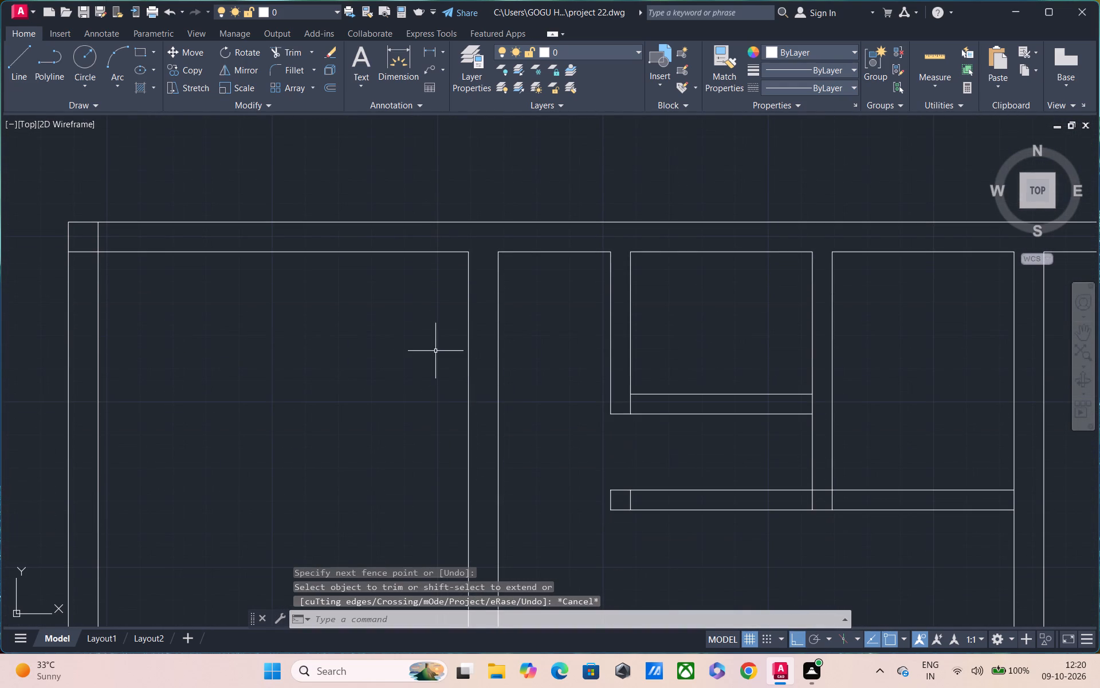
pyautogui.write('o')
pyautogui.press('space')
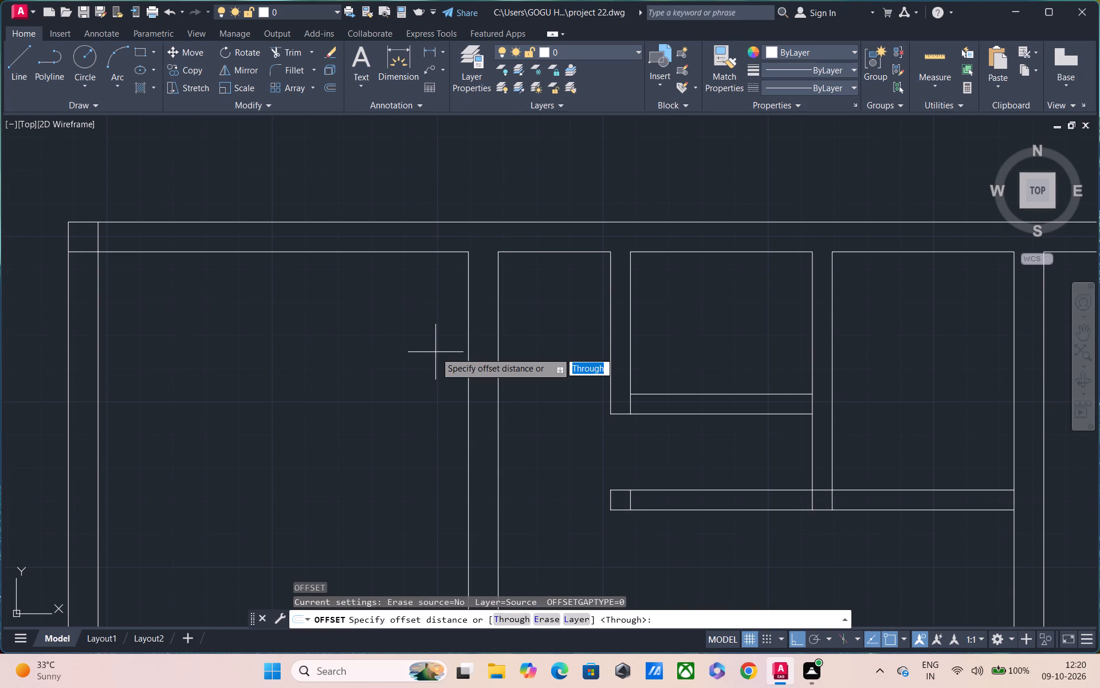
pyautogui.write('16\'11"')
pyautogui.press('Return')
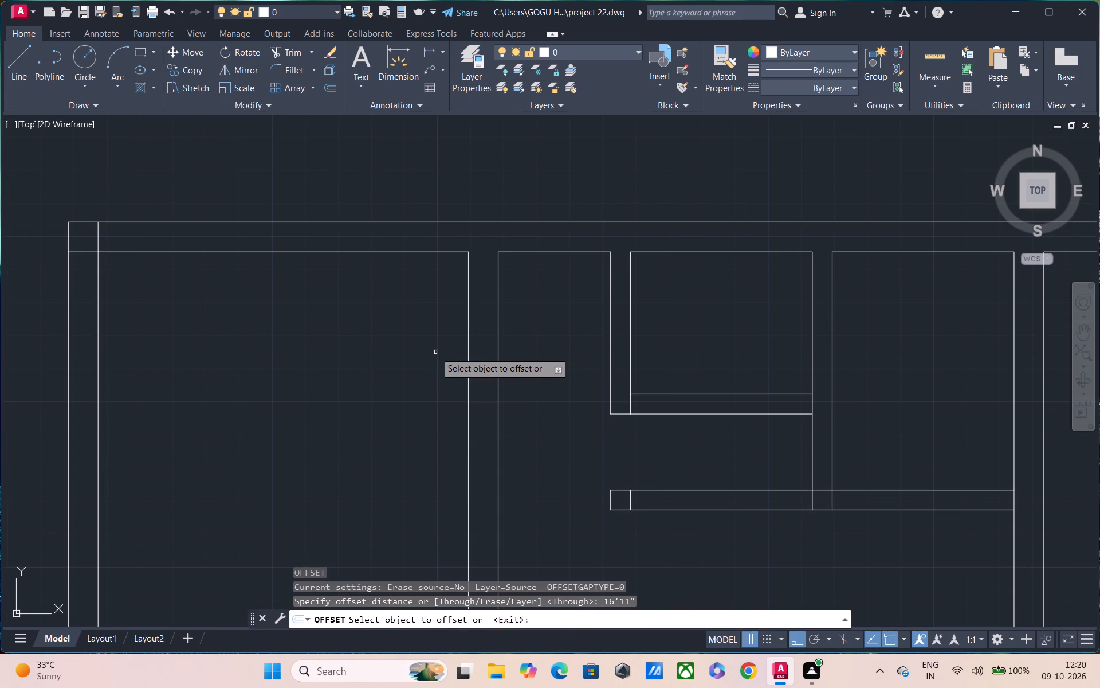
pyautogui.click(428, 251)
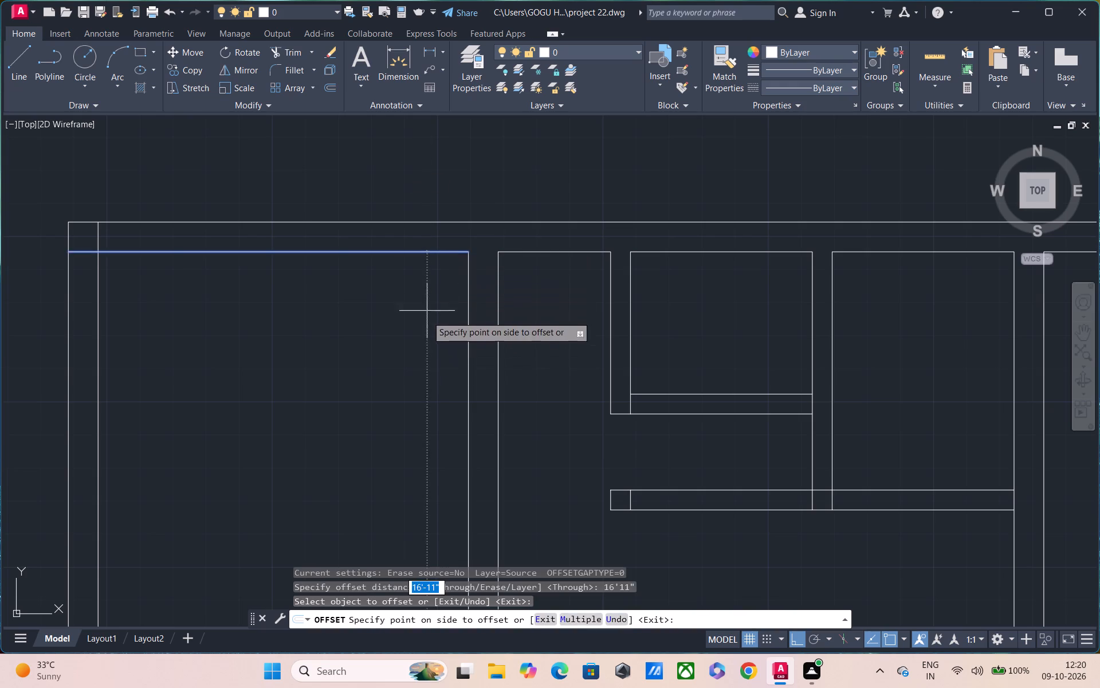
pyautogui.click(419, 352)
pyautogui.scroll(-1, 387, 390)
pyautogui.moveTo(382, 399); pyautogui.dragTo(382, 208, button='middle')
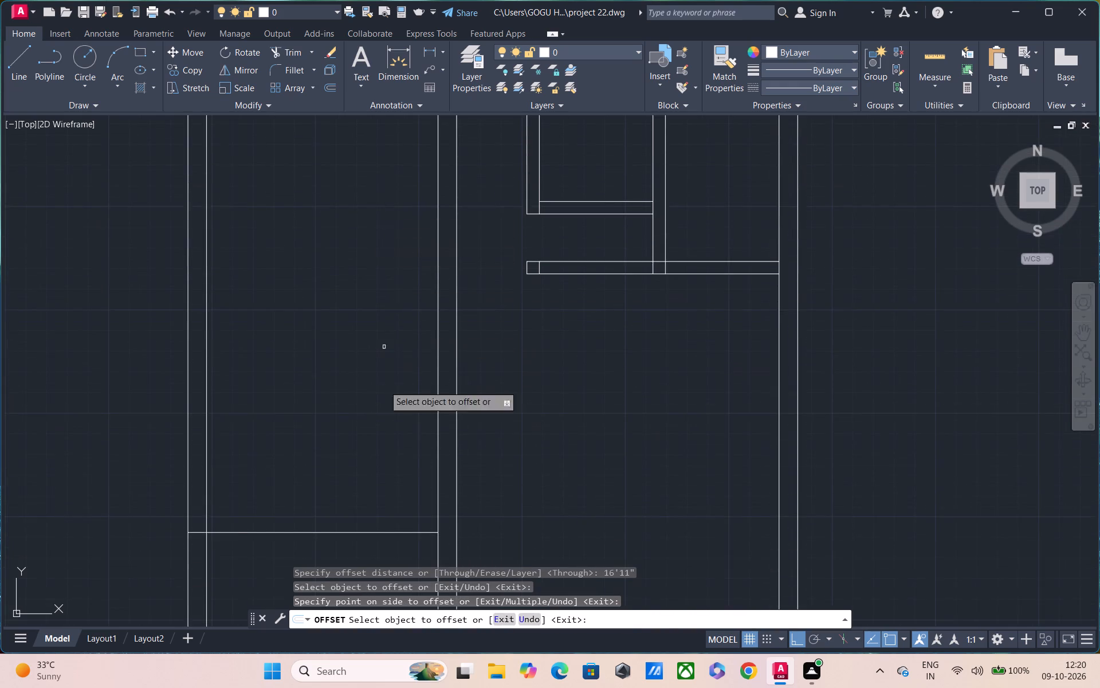
pyautogui.scroll(-1, 384, 406)
pyautogui.moveTo(384, 460); pyautogui.dragTo(383, 357, button='middle')
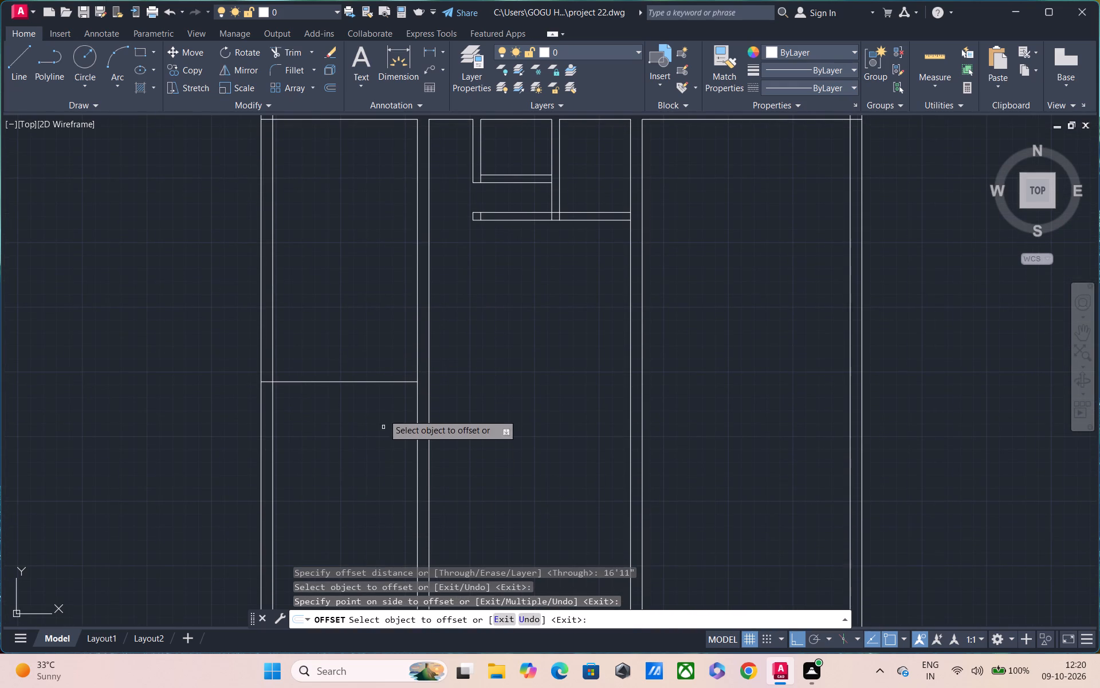
# Offset the left room's lower wall line 9" down to give the wall its thickness.
pyautogui.click(382, 381)
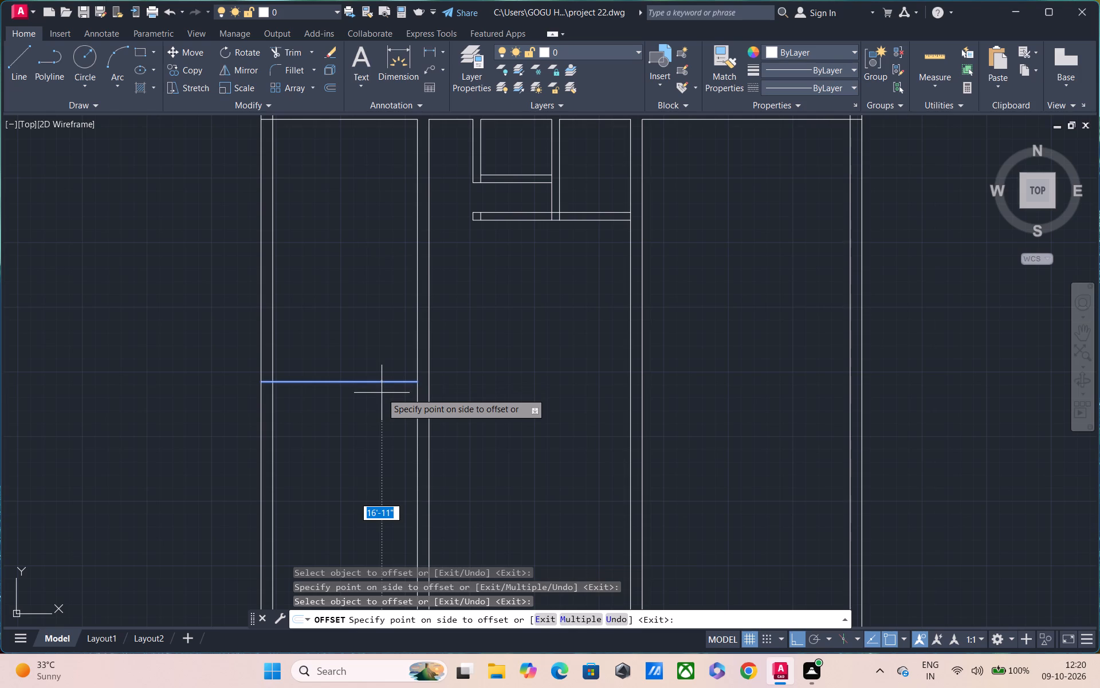
pyautogui.write('9"')
pyautogui.press('Return')
# Offset the lower line of the left room's horizontal wall 12'6" down.
pyautogui.scroll(-1, 382, 393)
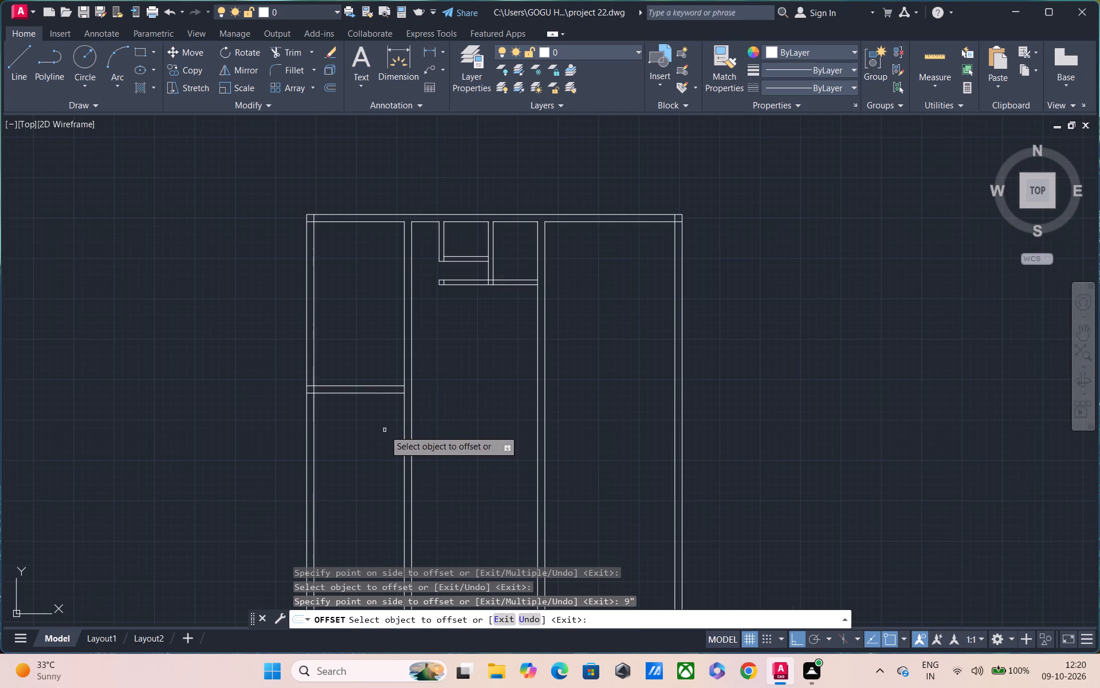
pyautogui.moveTo(384, 431); pyautogui.dragTo(383, 373, button='middle')
pyautogui.moveTo(391, 423); pyautogui.dragTo(392, 371, button='middle')
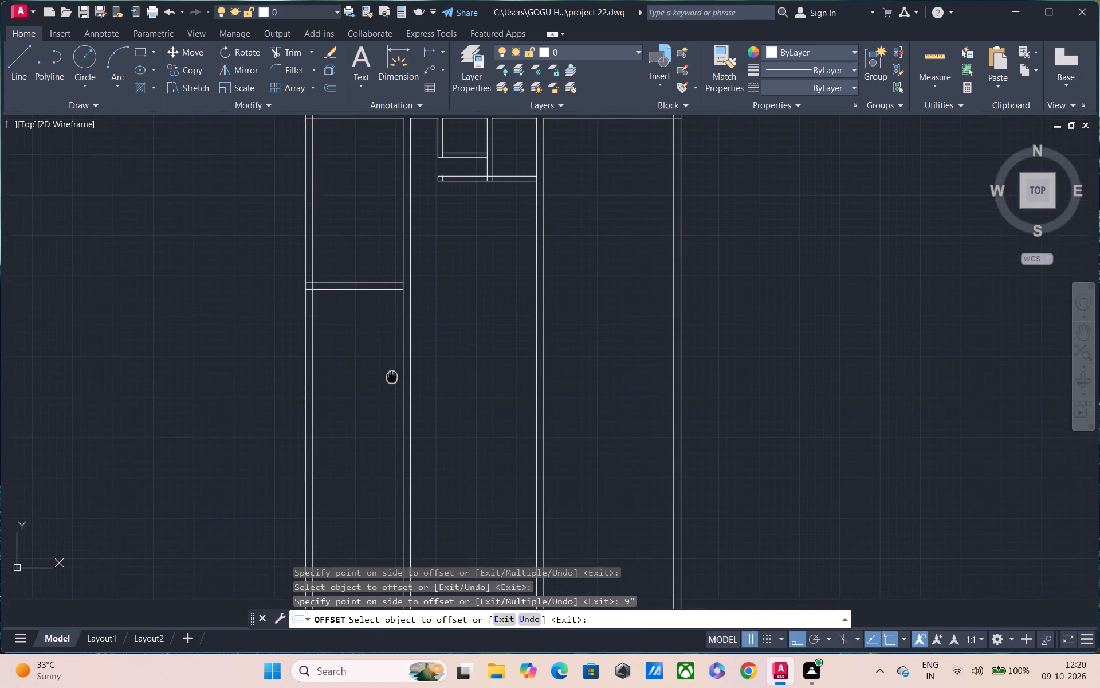
pyautogui.moveTo(392, 371); pyautogui.dragTo(392, 366, button='middle')
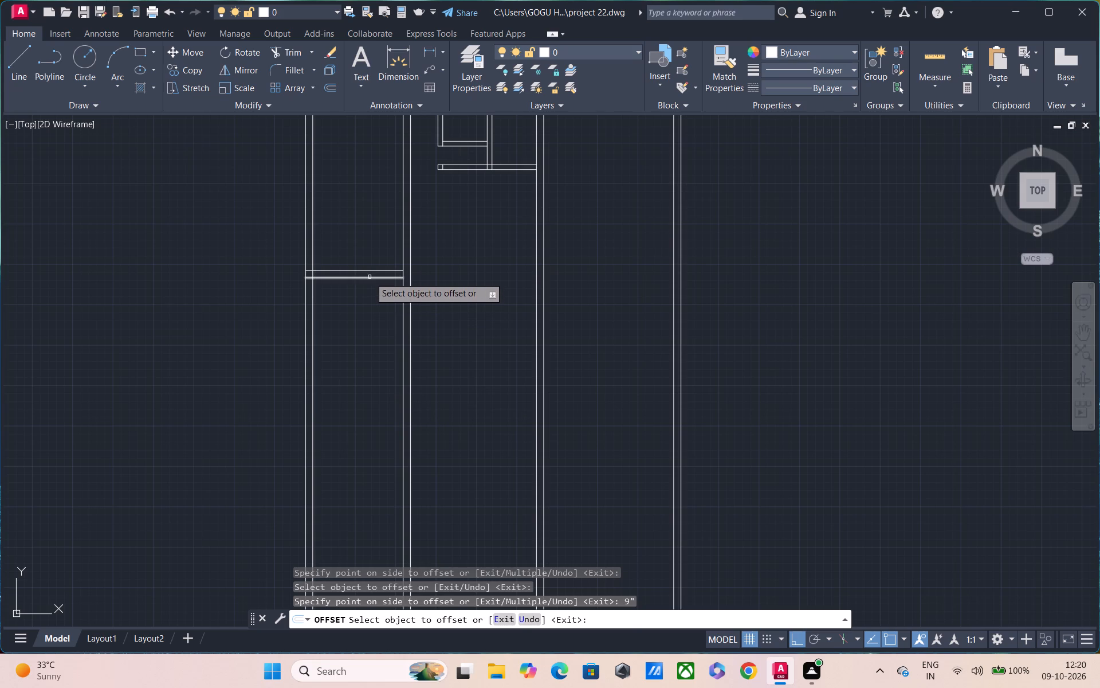
pyautogui.click(370, 277)
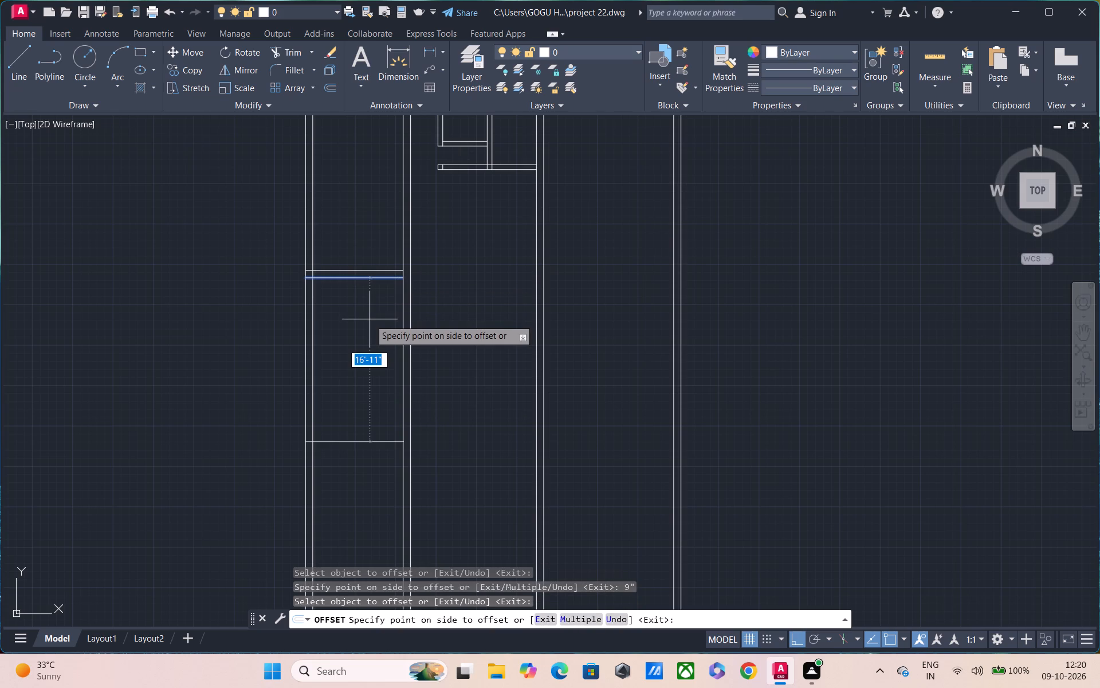
pyautogui.write('12\'6"')
pyautogui.press('Return')
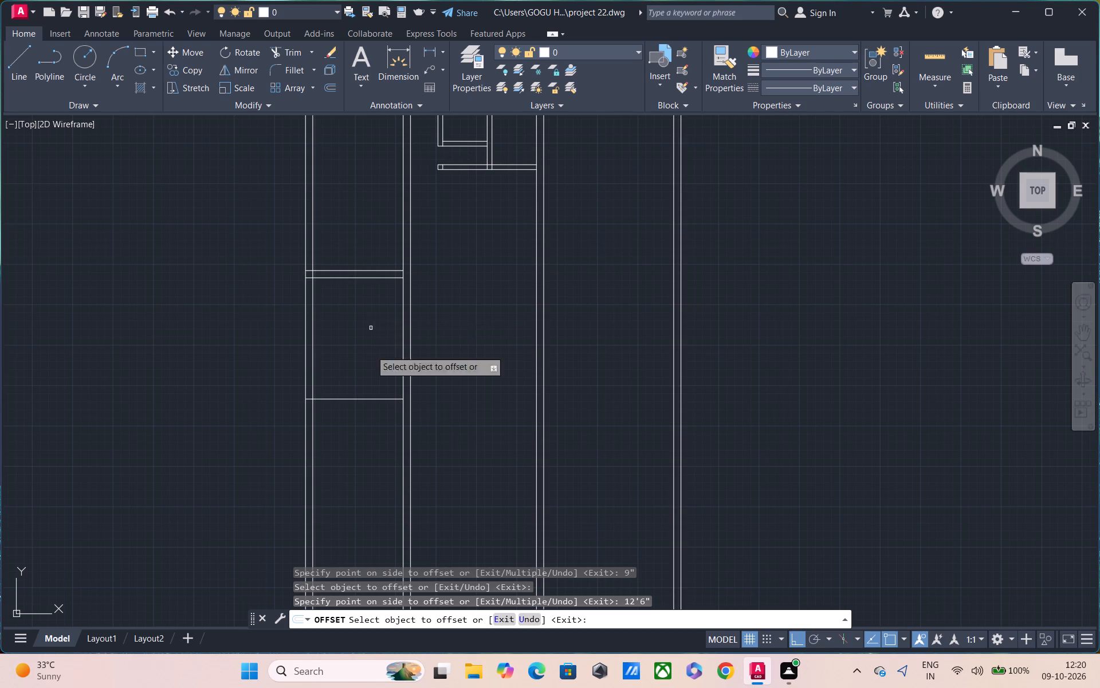
# Offset the lowest horizontal line between the left outer wall and the second wall 9" down, completing the second cross wall.
pyautogui.click(368, 399)
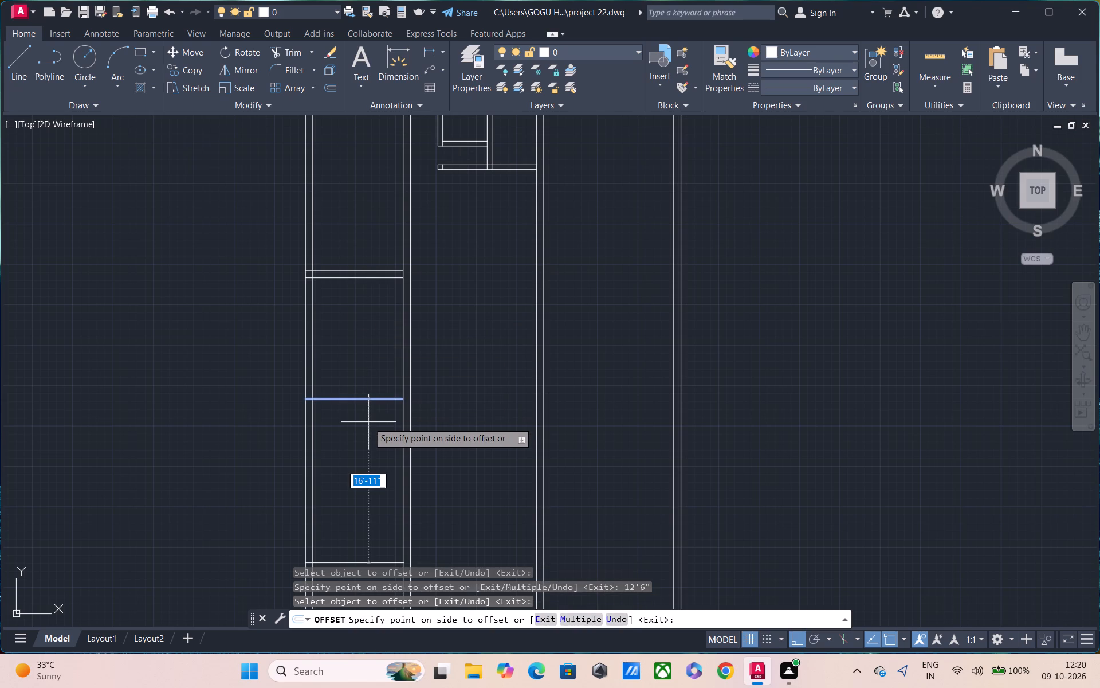
pyautogui.write('9"')
pyautogui.press('Return')
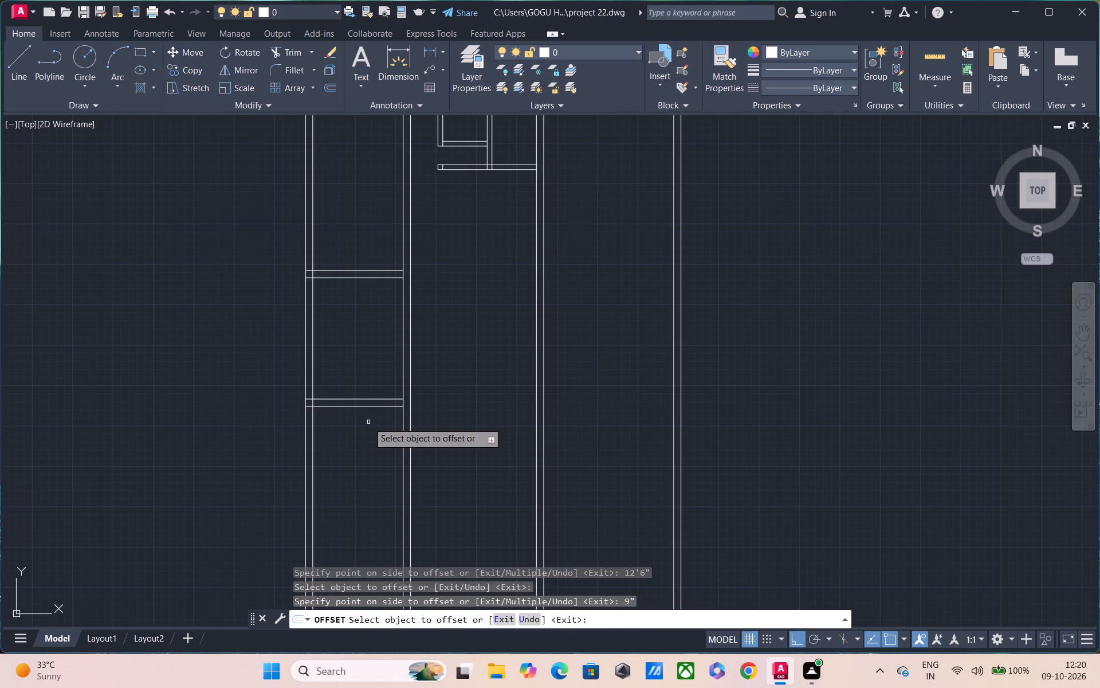
pyautogui.moveTo(410, 417); pyautogui.dragTo(306, 437, button='middle')
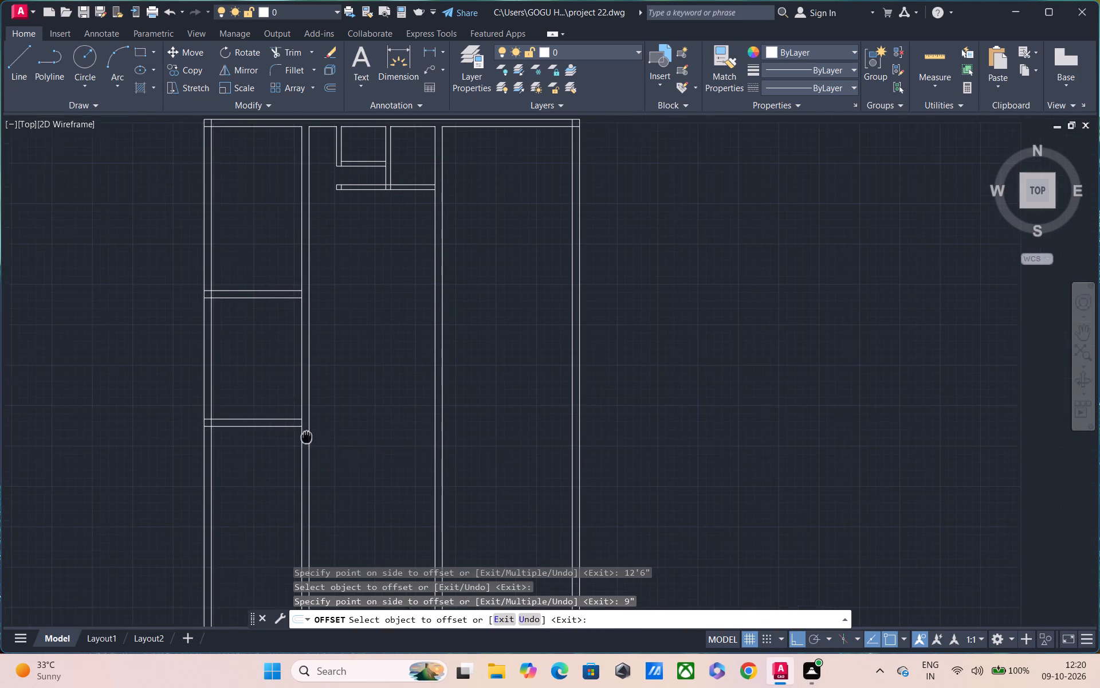
pyautogui.moveTo(306, 437); pyautogui.dragTo(305, 437, button='middle')
pyautogui.scroll(-1, 308, 433)
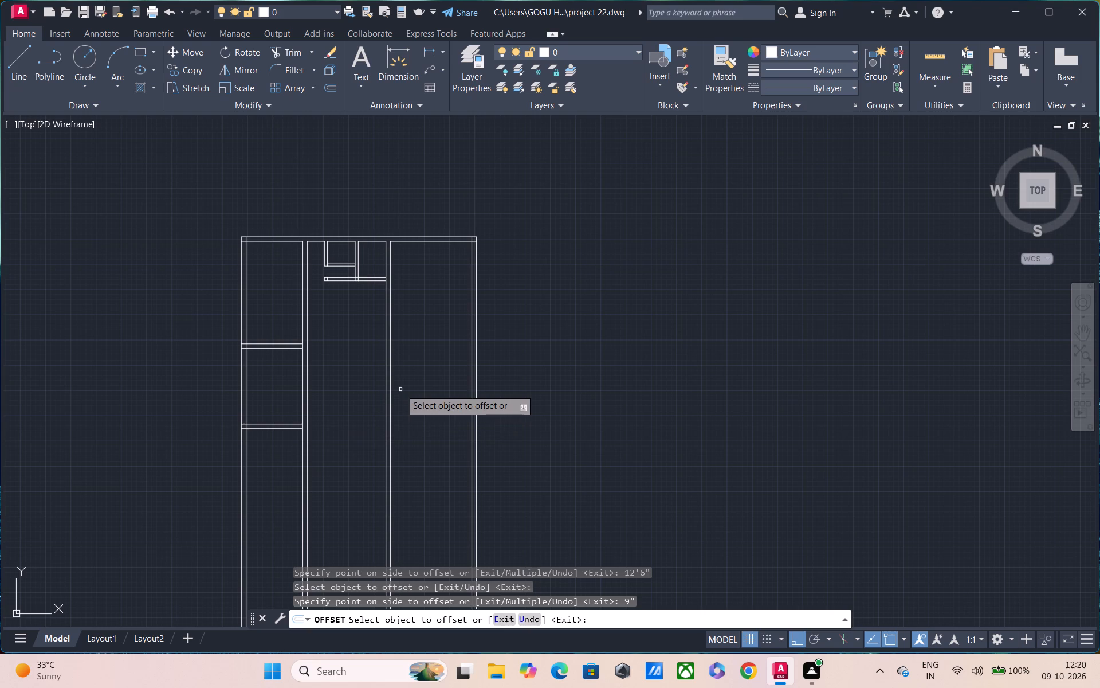
pyautogui.moveTo(400, 399); pyautogui.dragTo(392, 345, button='middle')
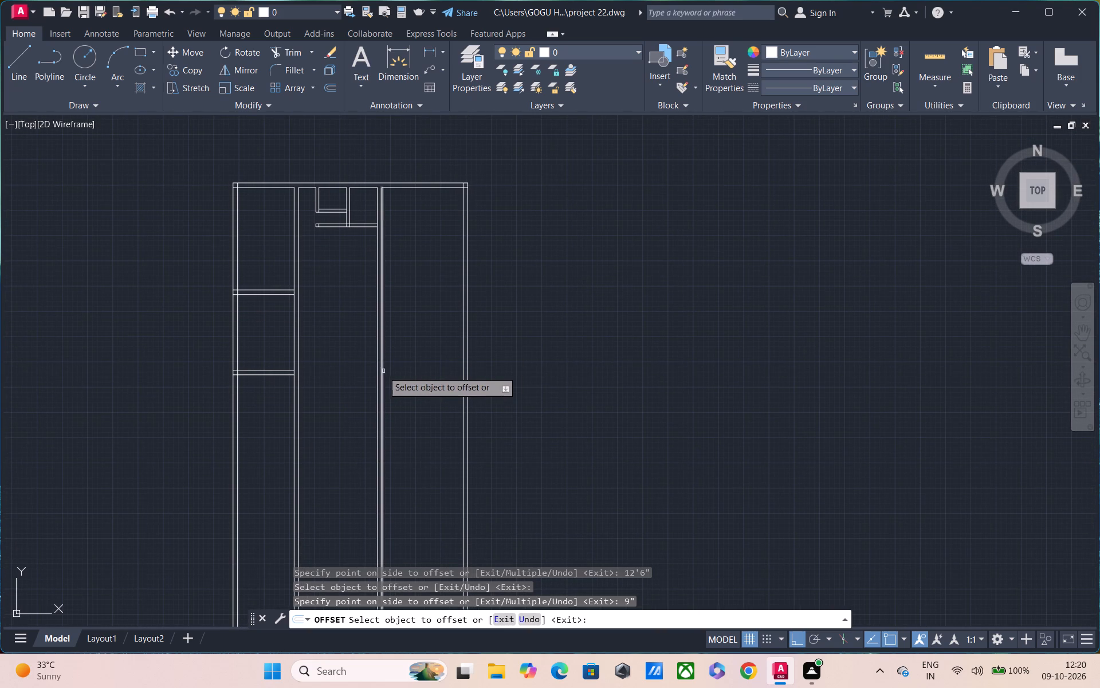
pyautogui.press('Escape')
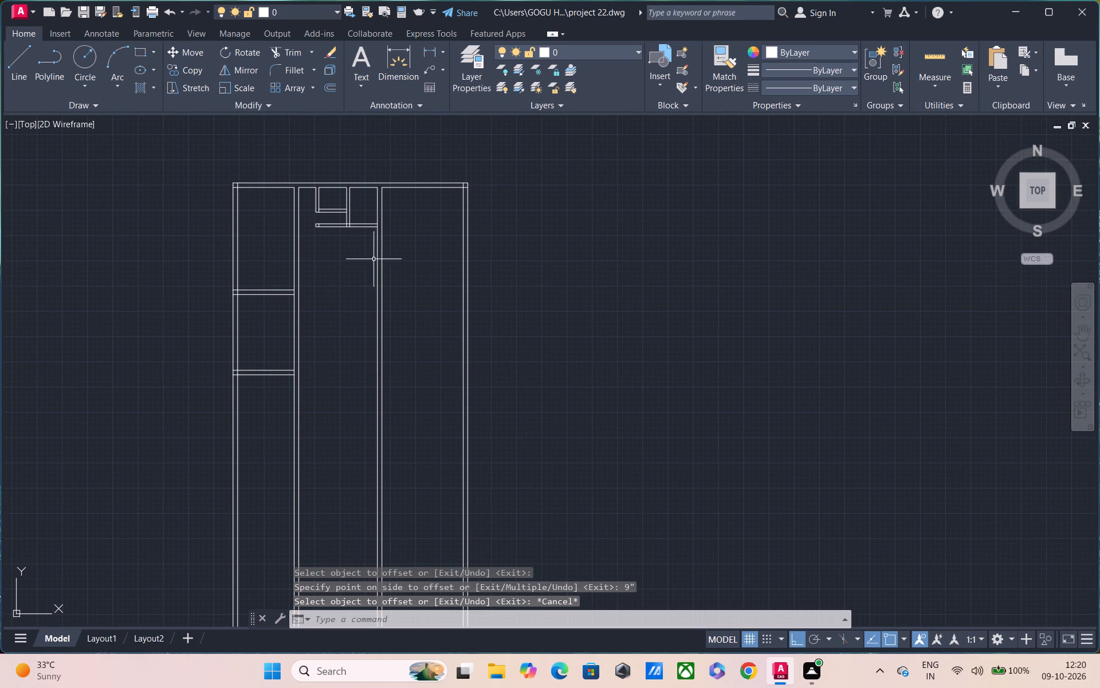
# Draw a line across the third vertical 9" wall, continuing the lower horizontal partition's bottom line to the wall's right line.
pyautogui.moveTo(374, 259); pyautogui.dragTo(377, 369, button='middle')
pyautogui.scroll(2, 377, 347)
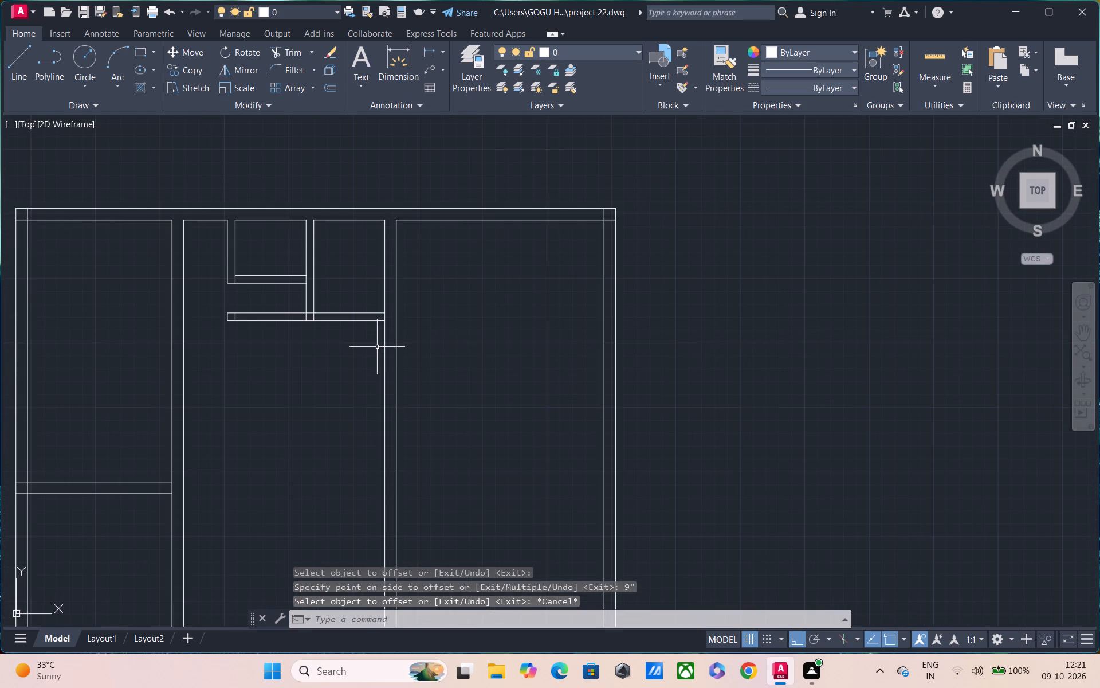
pyautogui.write('l')
pyautogui.press('space')
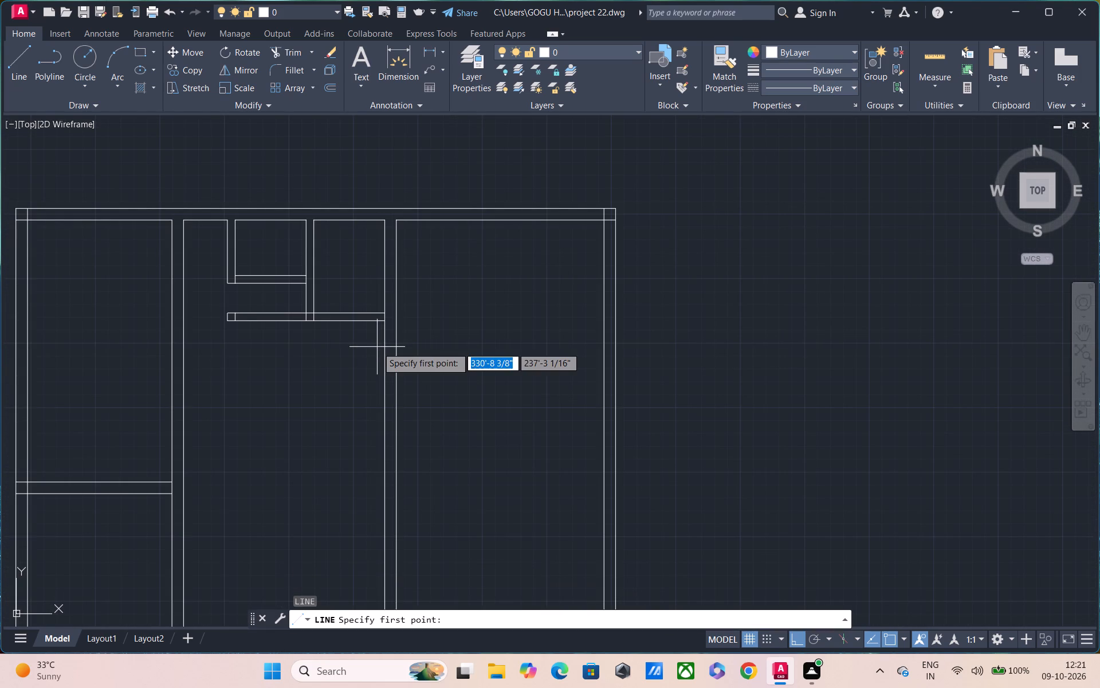
pyautogui.scroll(2, 385, 369)
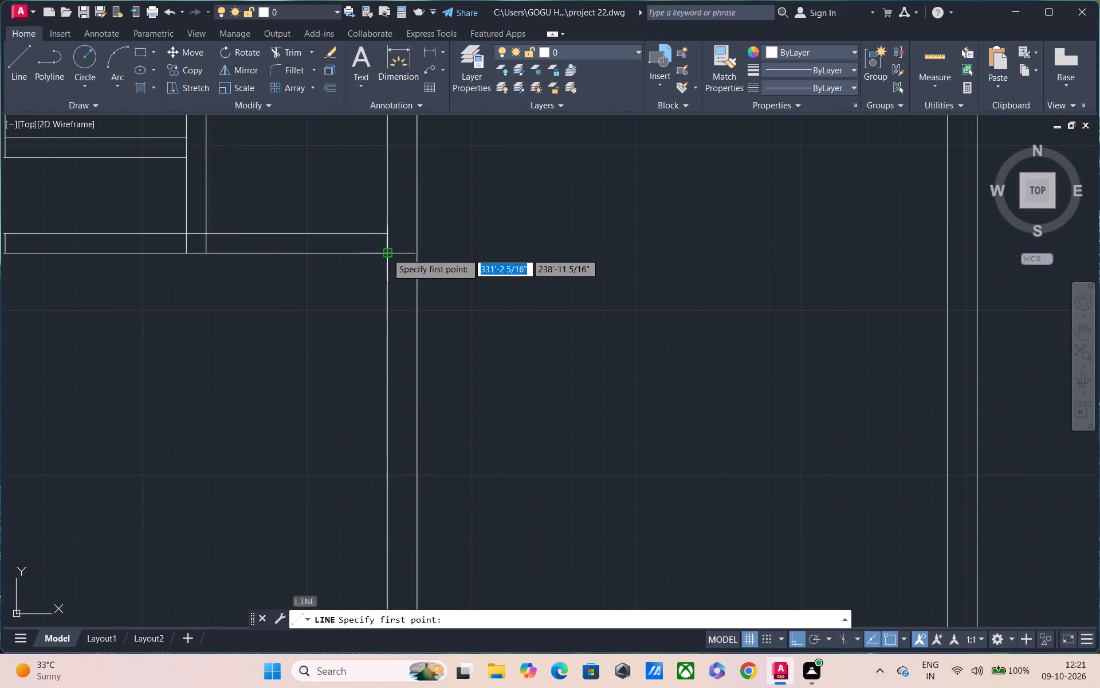
pyautogui.click(387, 253)
pyautogui.click(419, 249)
pyautogui.press('Escape')
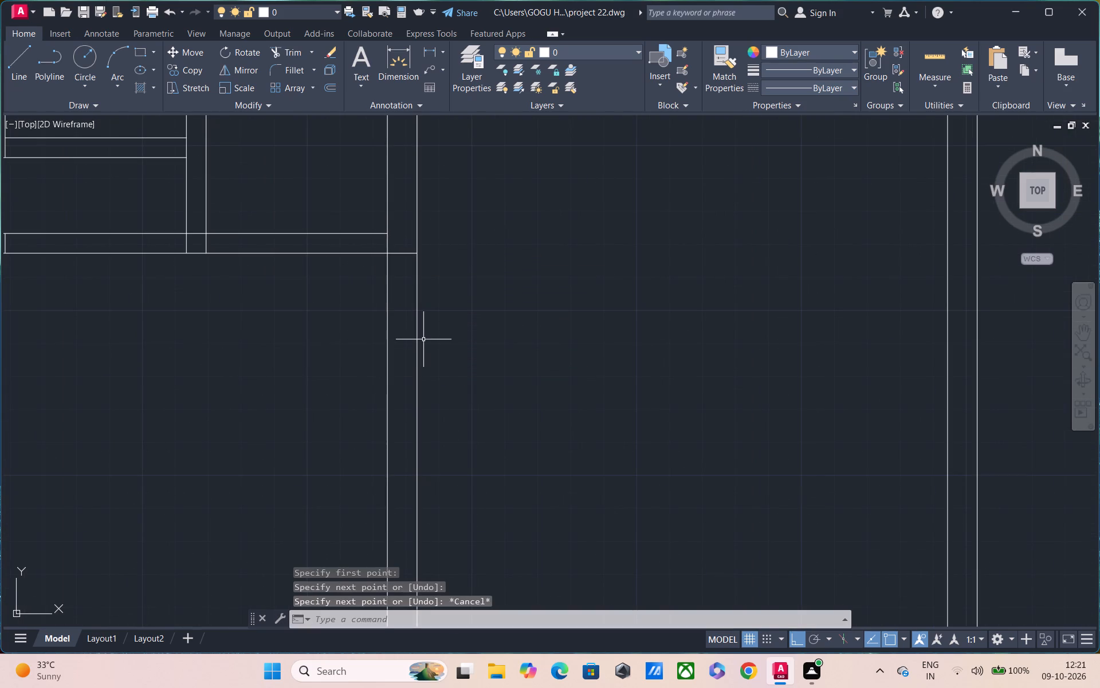
# Trim the third vertical wall's left line between the two lines of the lower horizontal partition.
pyautogui.moveTo(421, 340); pyautogui.dragTo(422, 244, button='middle')
pyautogui.scroll(-1, 423, 283)
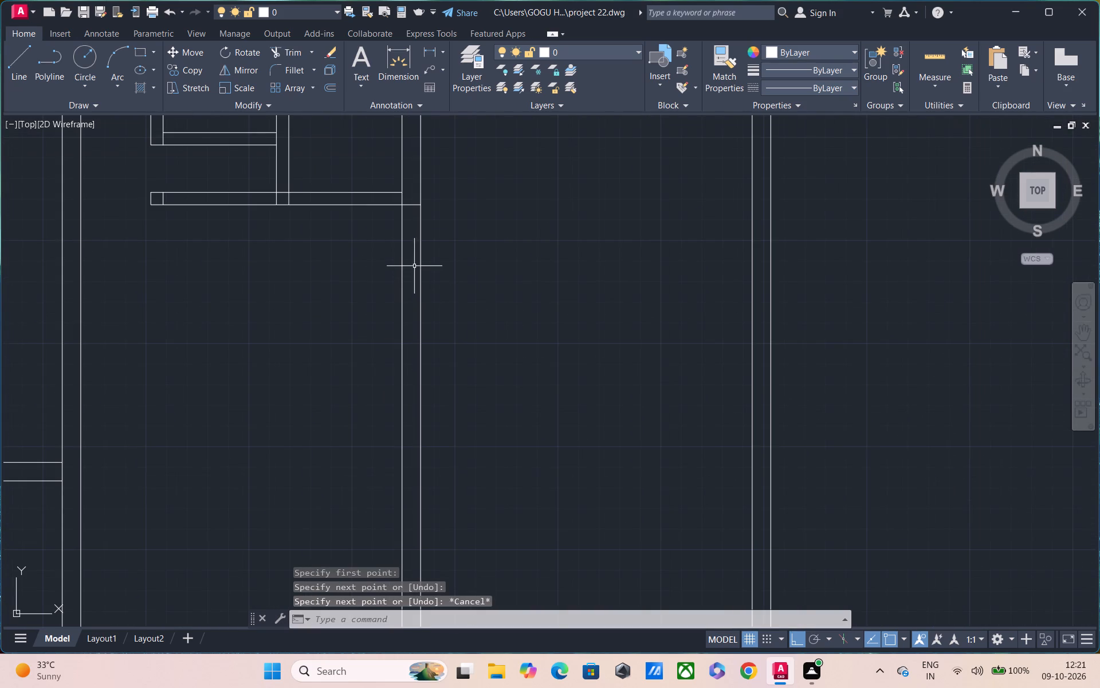
pyautogui.moveTo(403, 310); pyautogui.dragTo(407, 389, button='middle')
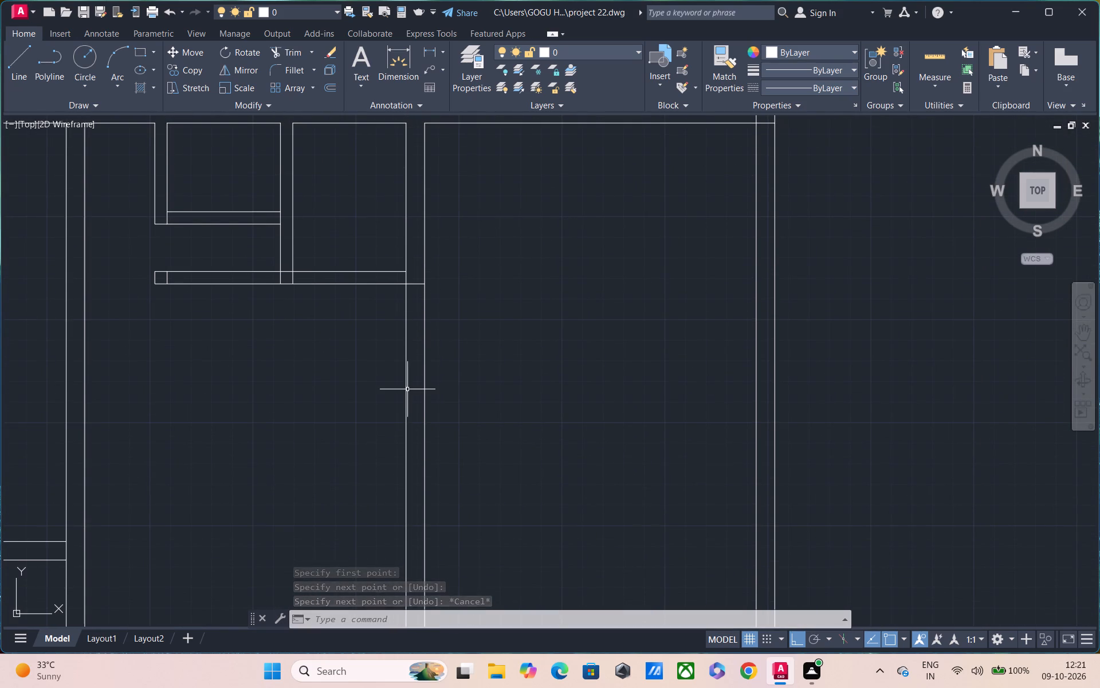
pyautogui.write('tr')
pyautogui.press('space')
pyautogui.scroll(2, 406, 306)
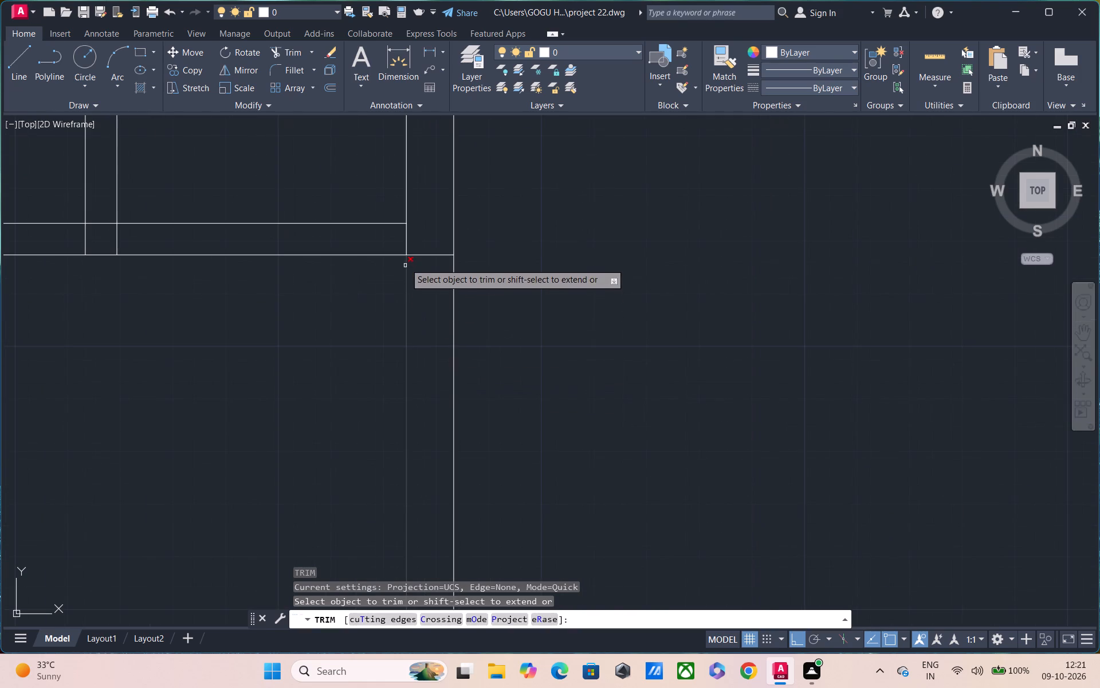
pyautogui.click(416, 238)
pyautogui.click(392, 240)
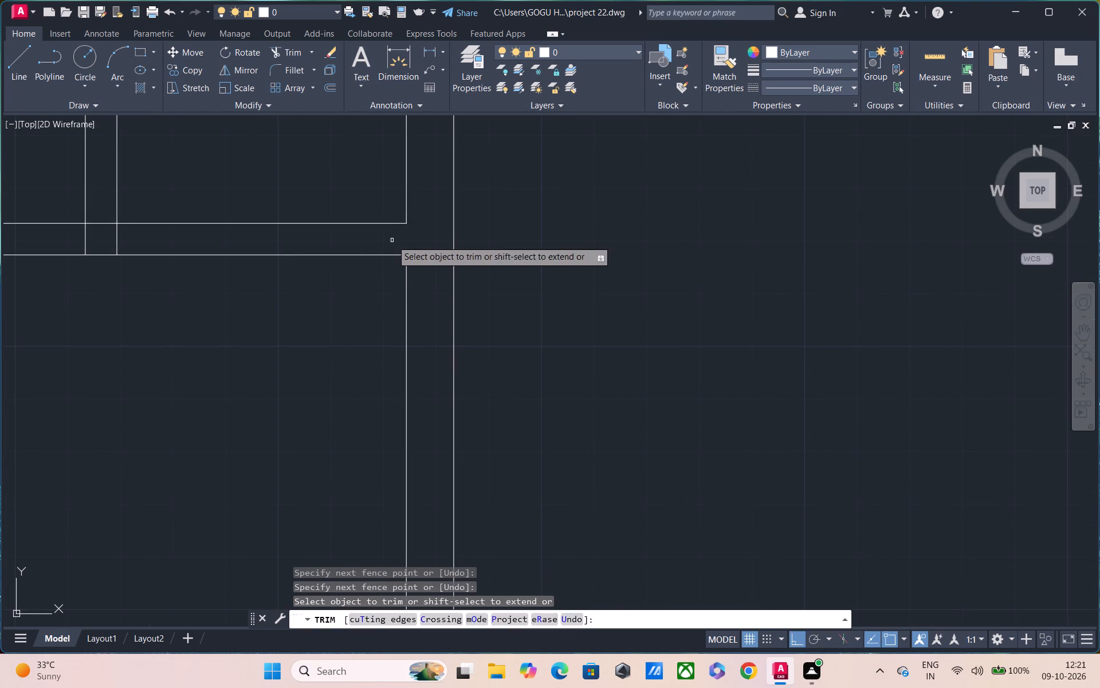
pyautogui.press('Escape')
# Offset the third vertical wall's left line below the lower partition 6'3" to the left.
pyautogui.moveTo(359, 432); pyautogui.dragTo(362, 339, button='middle')
pyautogui.write('o')
pyautogui.press('space')
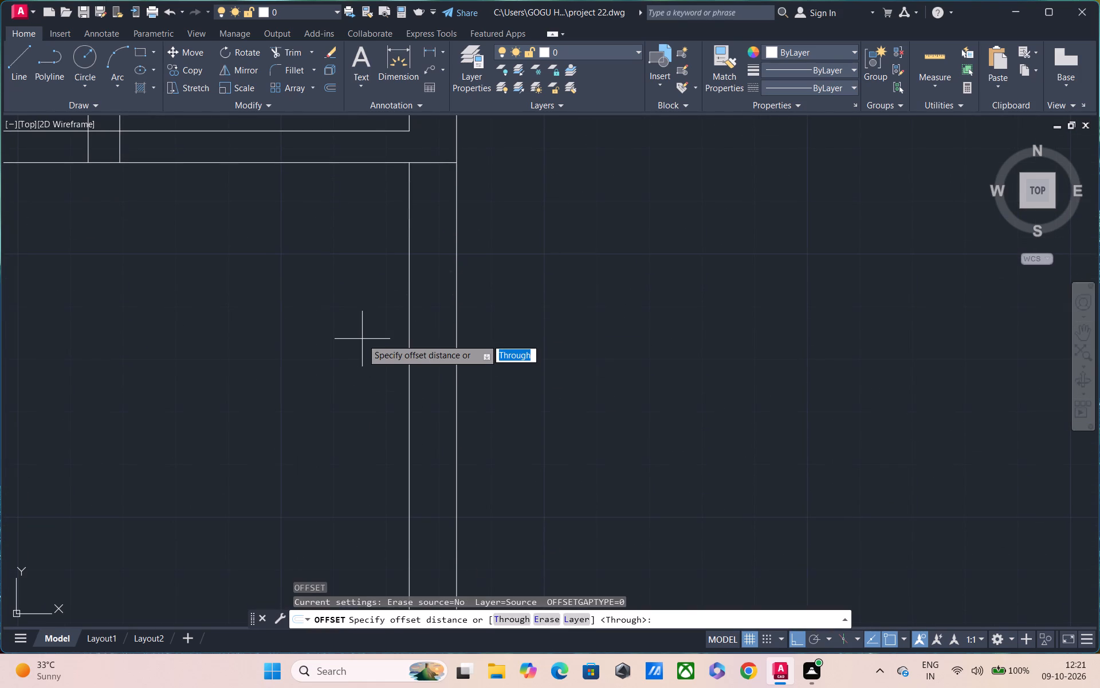
pyautogui.press('6')
pyautogui.write('\'3"')
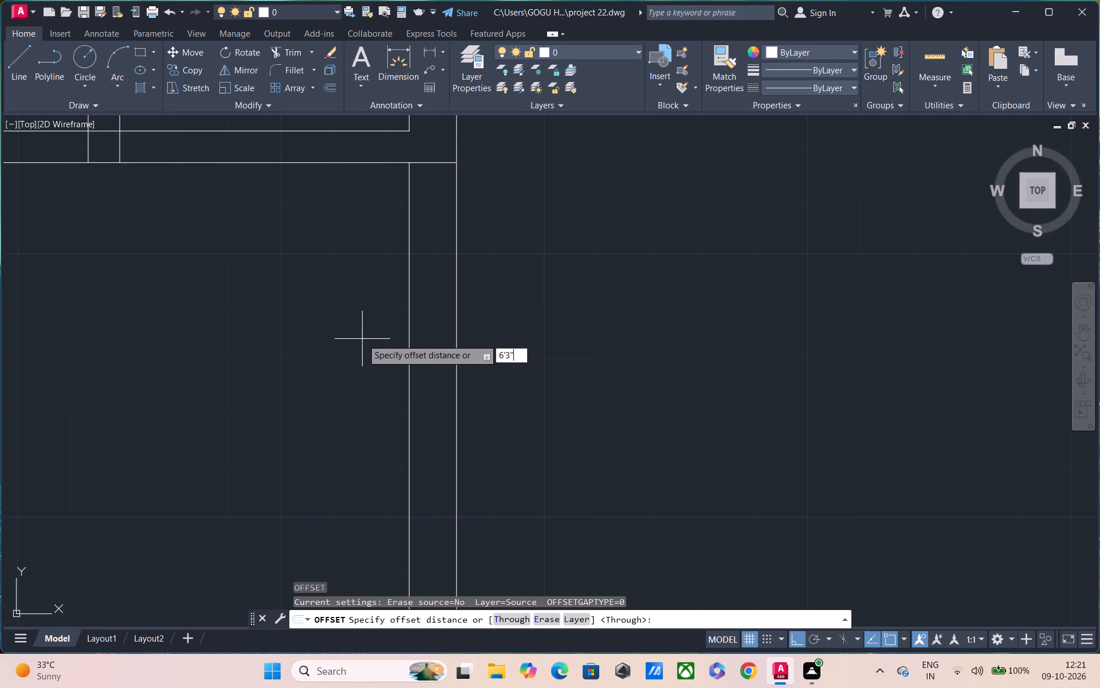
pyautogui.press('Return')
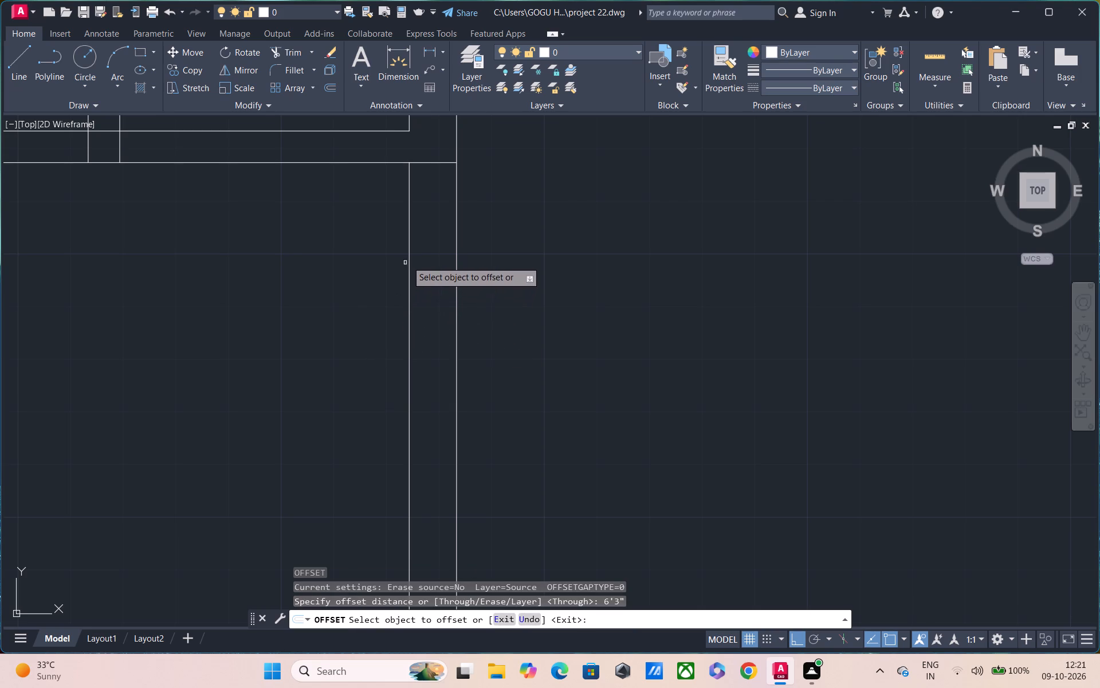
pyautogui.click(408, 255)
pyautogui.click(382, 275)
# Offset the new vertical line below the lower partition 9" to the left to form another wall.
pyautogui.scroll(-2, 285, 366)
pyautogui.moveTo(289, 358); pyautogui.dragTo(348, 316, button='middle')
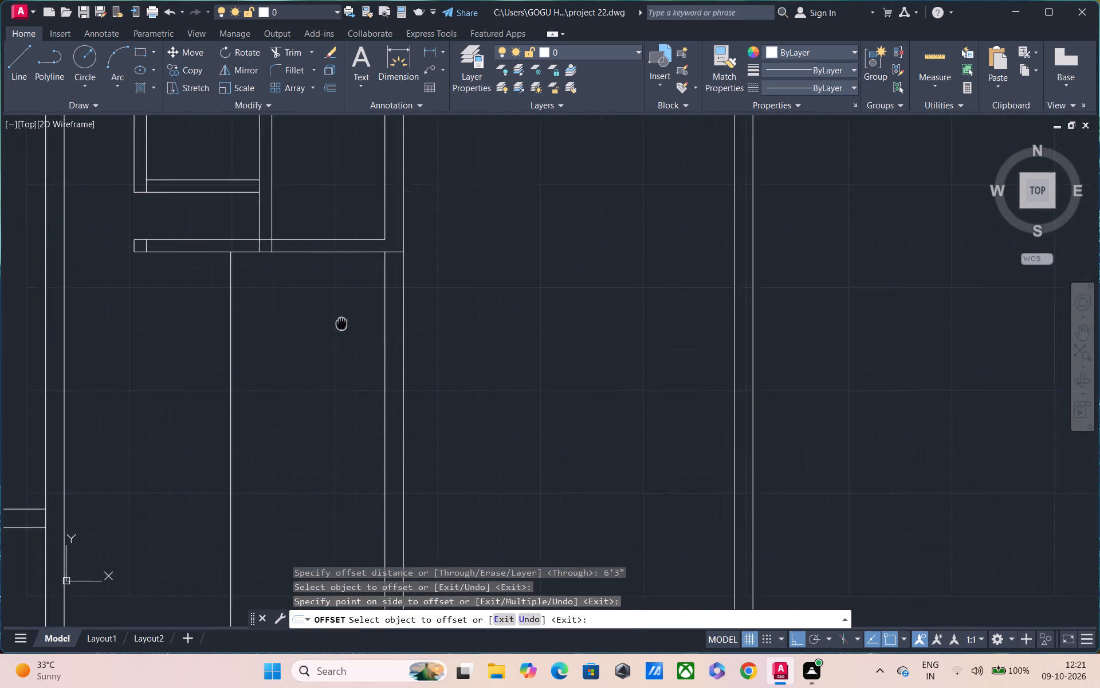
pyautogui.moveTo(348, 316); pyautogui.dragTo(354, 302, button='middle')
pyautogui.moveTo(351, 351); pyautogui.dragTo(376, 286, button='middle')
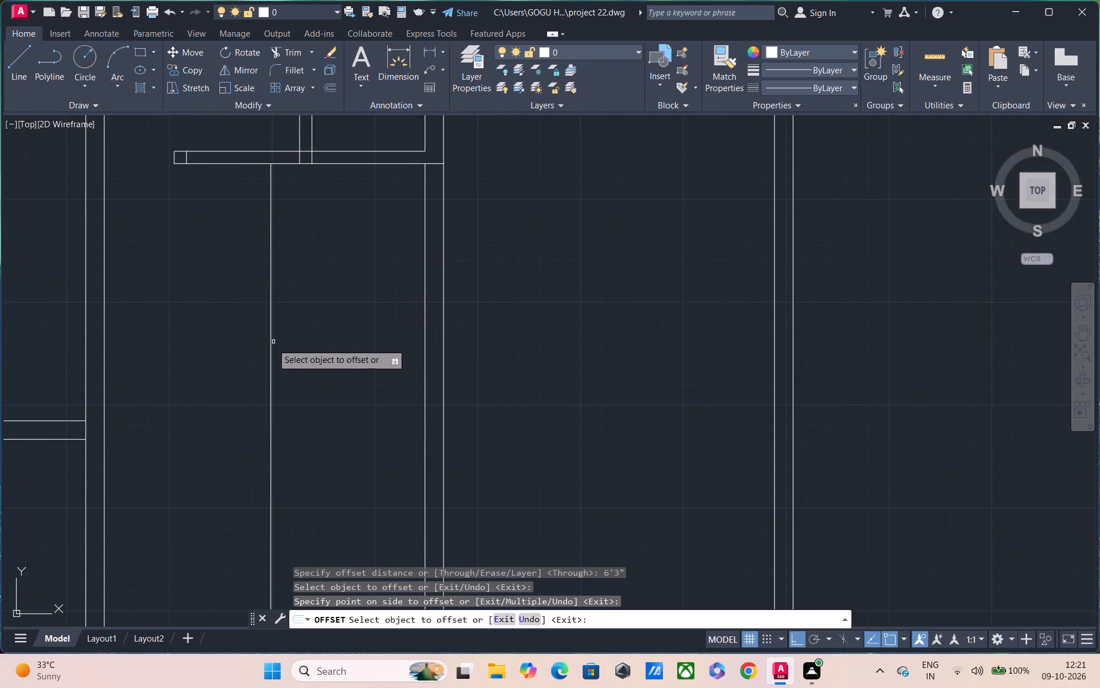
pyautogui.click(272, 344)
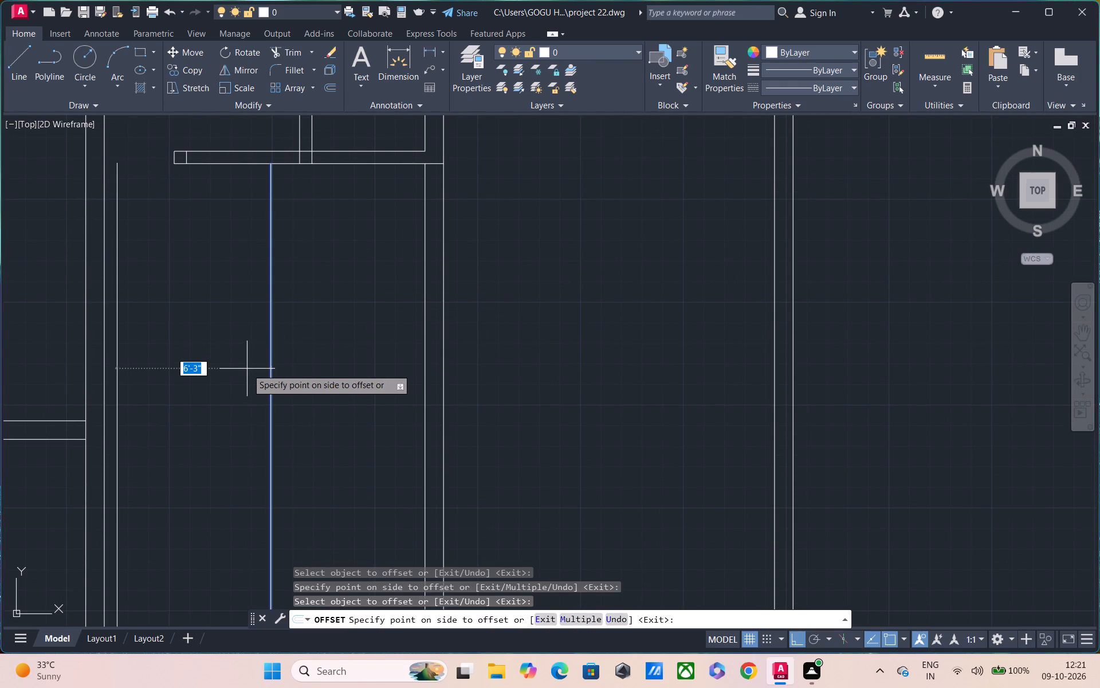
pyautogui.write('9"')
pyautogui.press('Return')
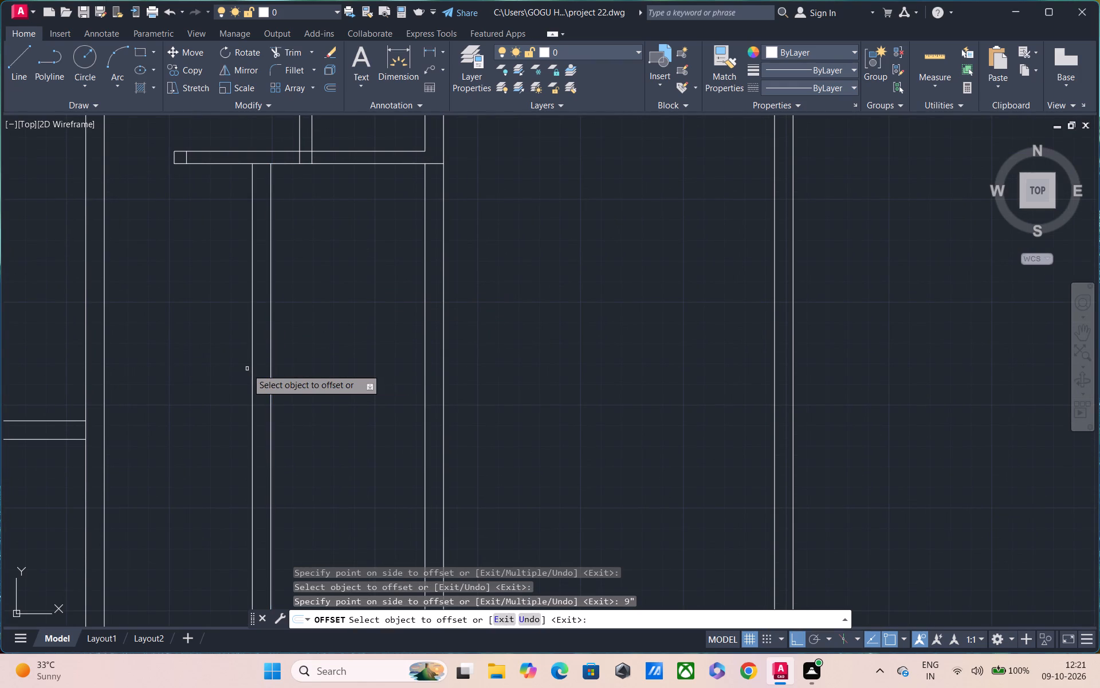
pyautogui.scroll(-3, 257, 373)
pyautogui.moveTo(297, 433); pyautogui.dragTo(297, 394, button='middle')
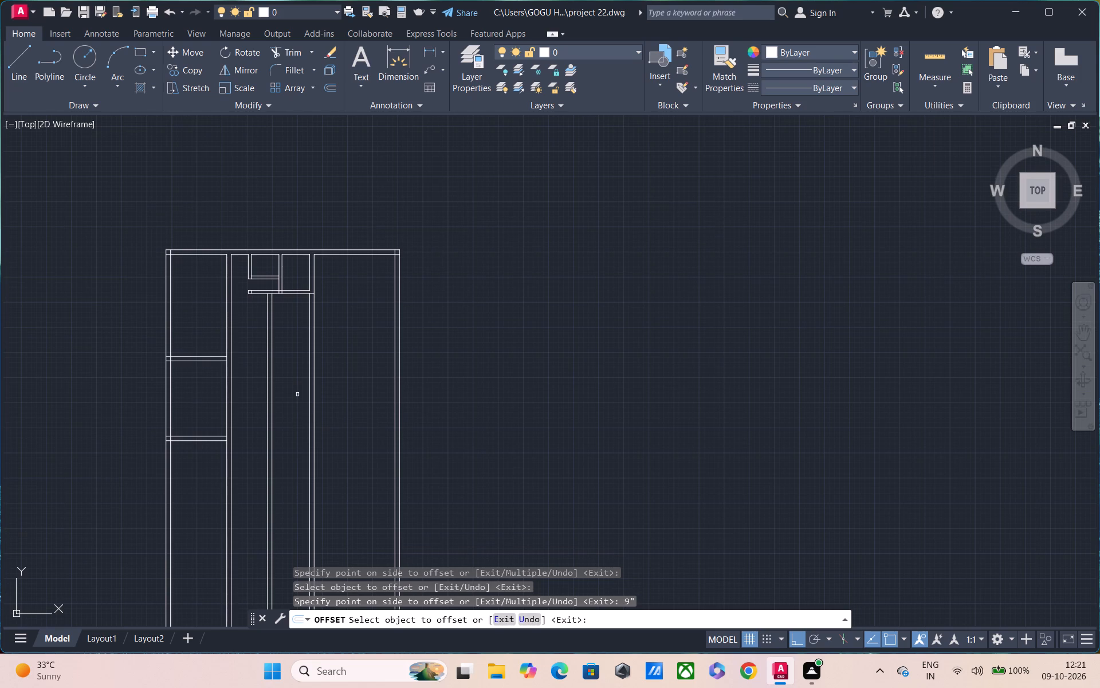
pyautogui.press('Escape')
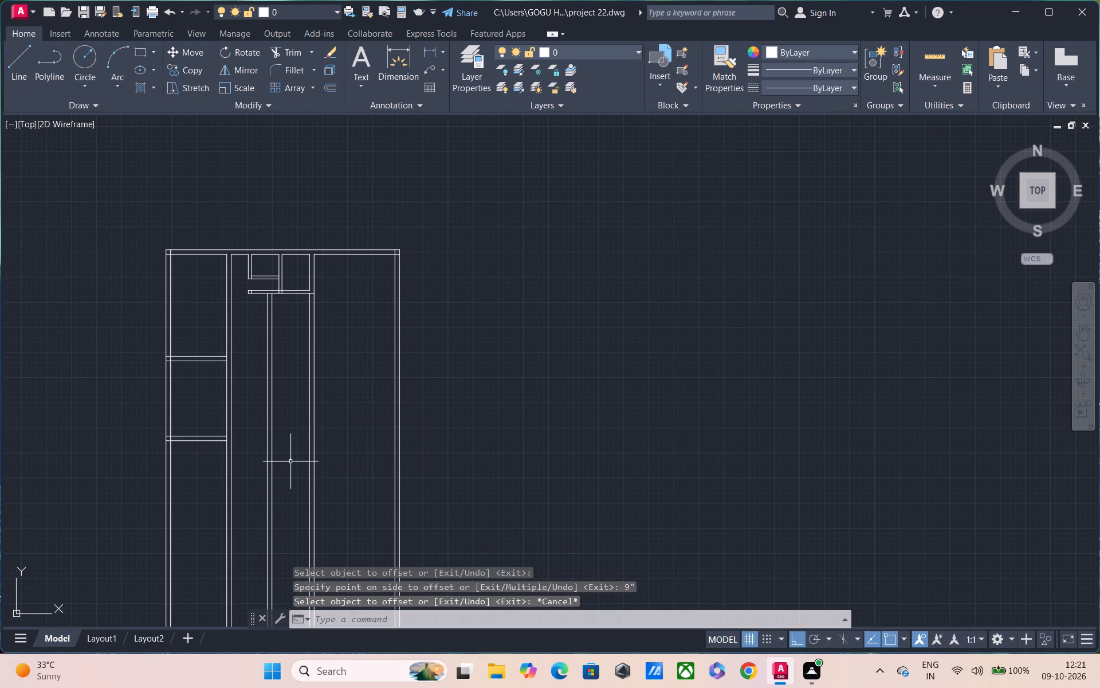
# Draw a 7'9" horizontal line from the new wall's left line to the third wall's right line, level with the first left cross wall's top line.
pyautogui.write('l')
pyautogui.press('space')
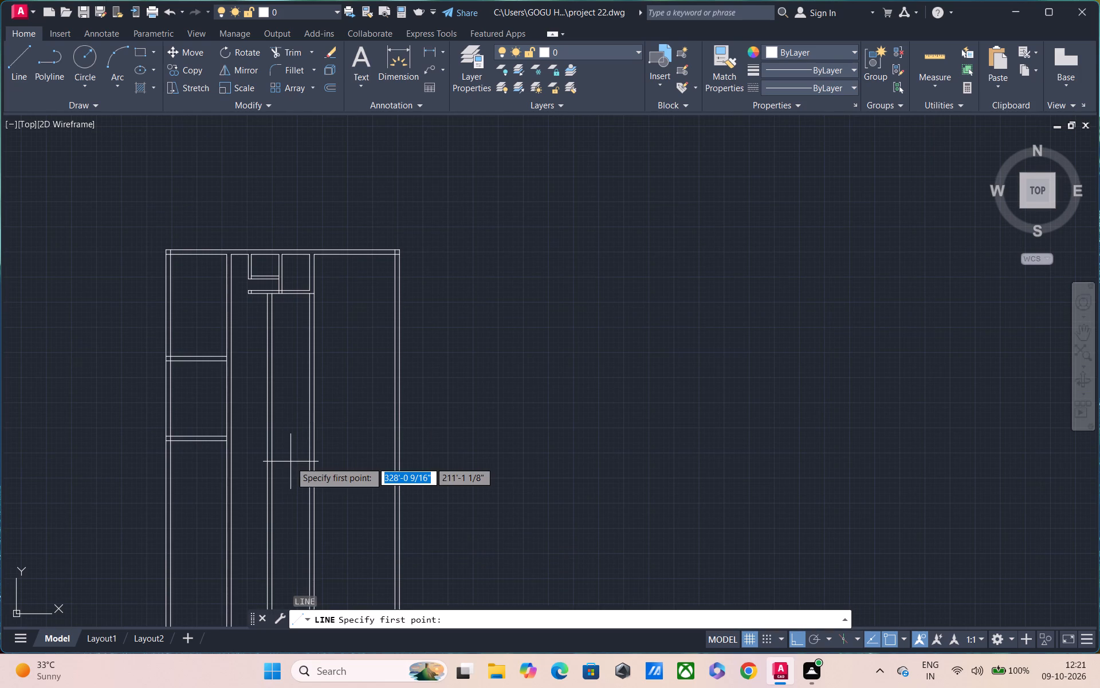
pyautogui.moveTo(248, 398); pyautogui.dragTo(246, 455, button='middle')
pyautogui.scroll(1, 241, 421)
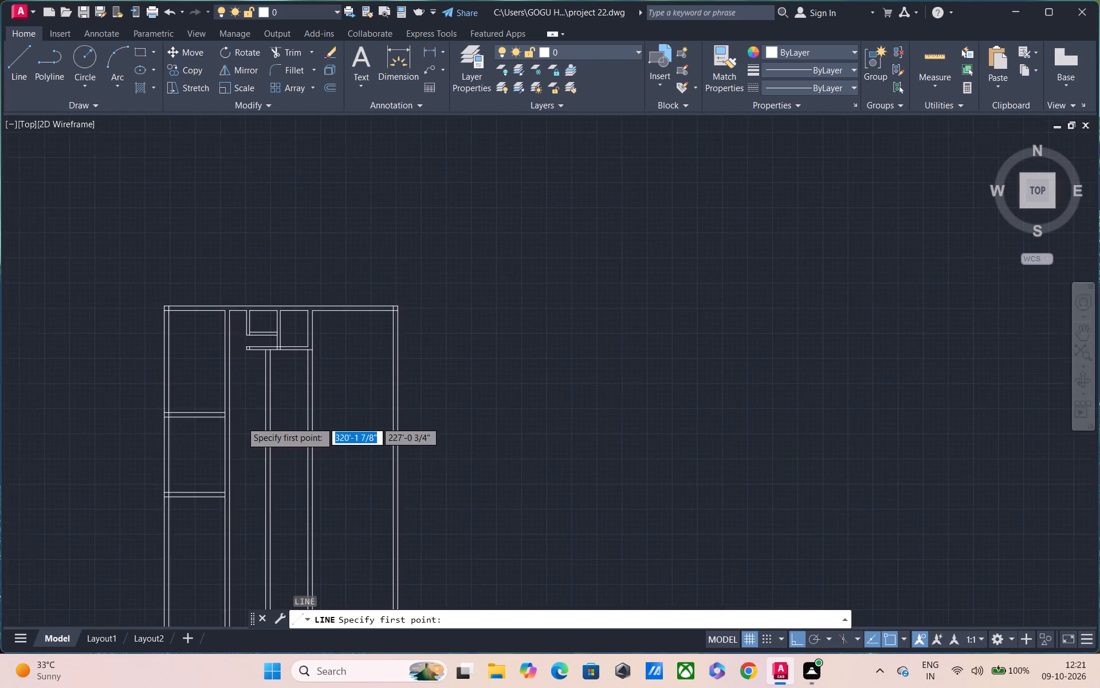
pyautogui.scroll(1, 241, 421)
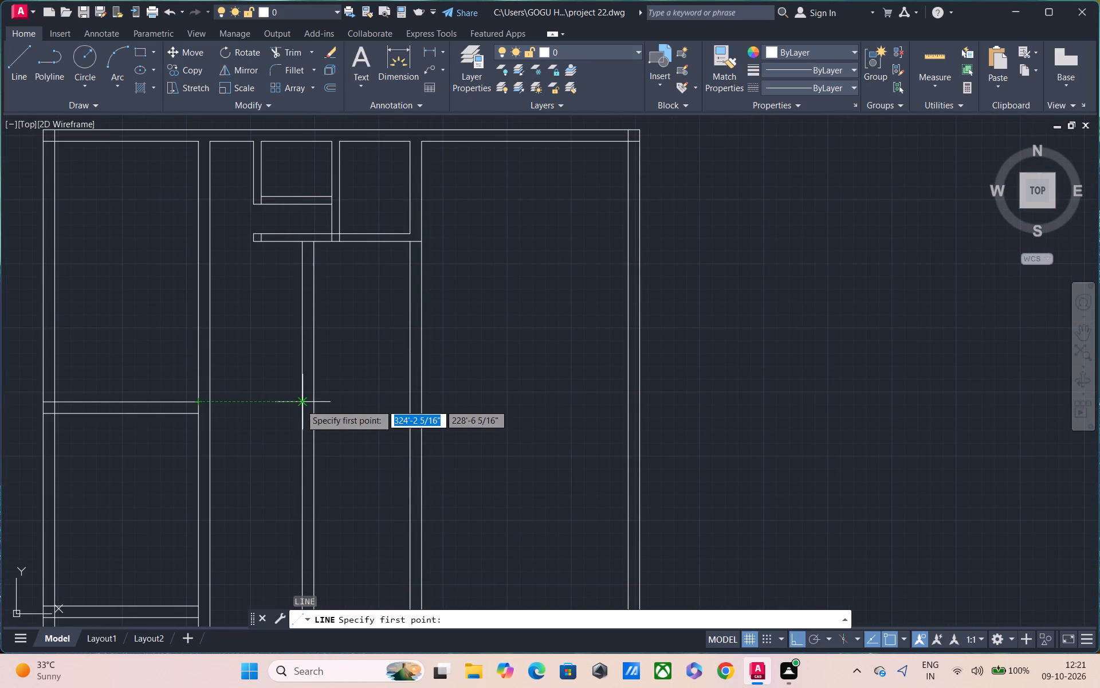
pyautogui.click(300, 404)
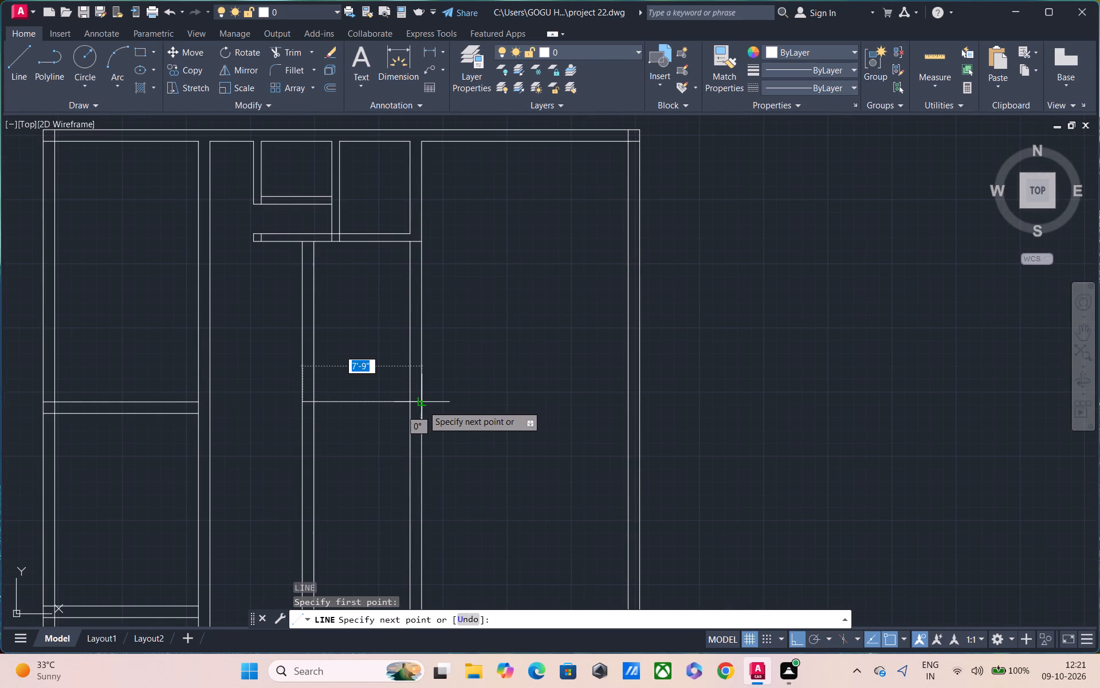
pyautogui.click(423, 405)
pyautogui.press('Escape')
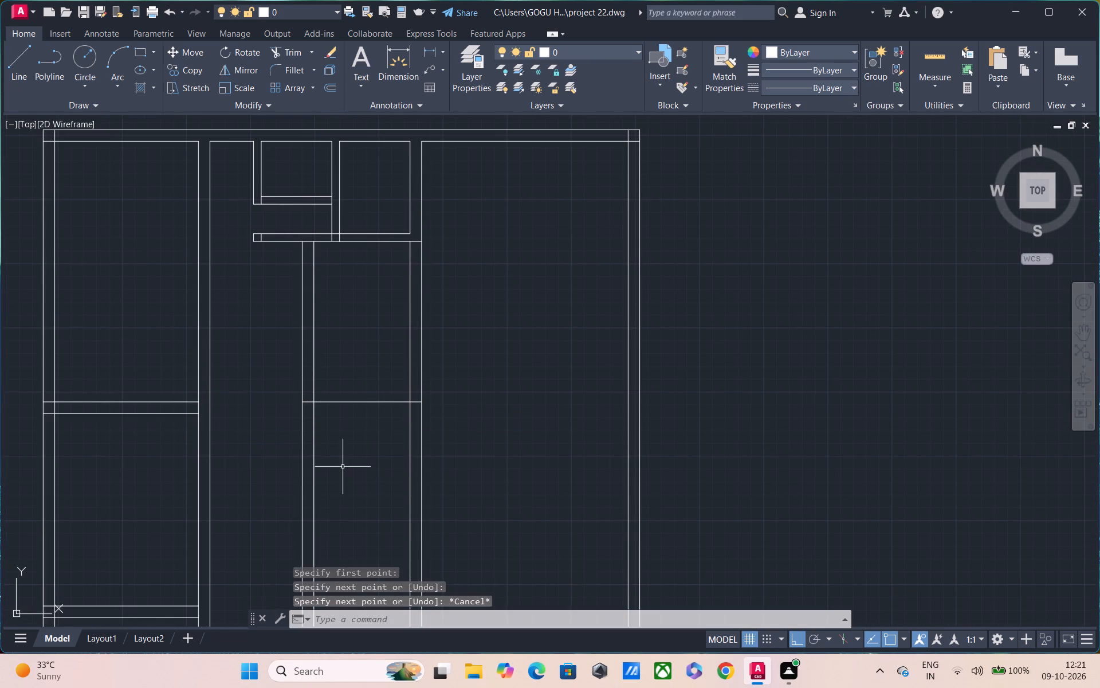
# Draw a horizontal line between the central room's inner wall lines, level with the second left cross wall's bottom line.
pyautogui.moveTo(269, 521); pyautogui.dragTo(270, 390, button='middle')
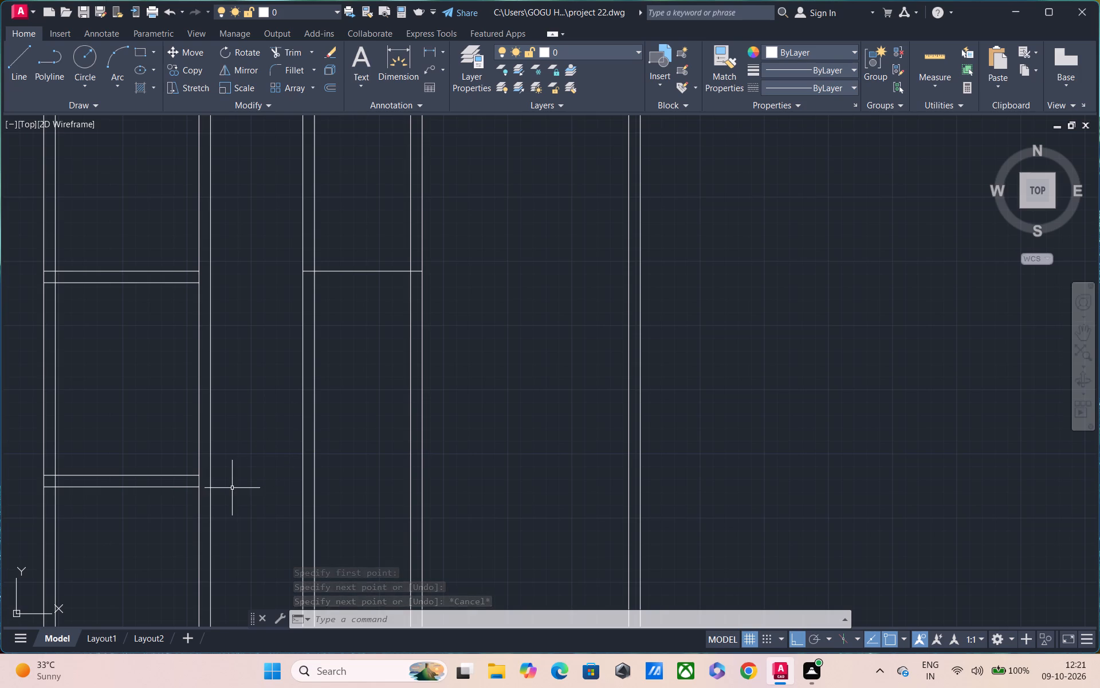
pyautogui.write('l')
pyautogui.press('space')
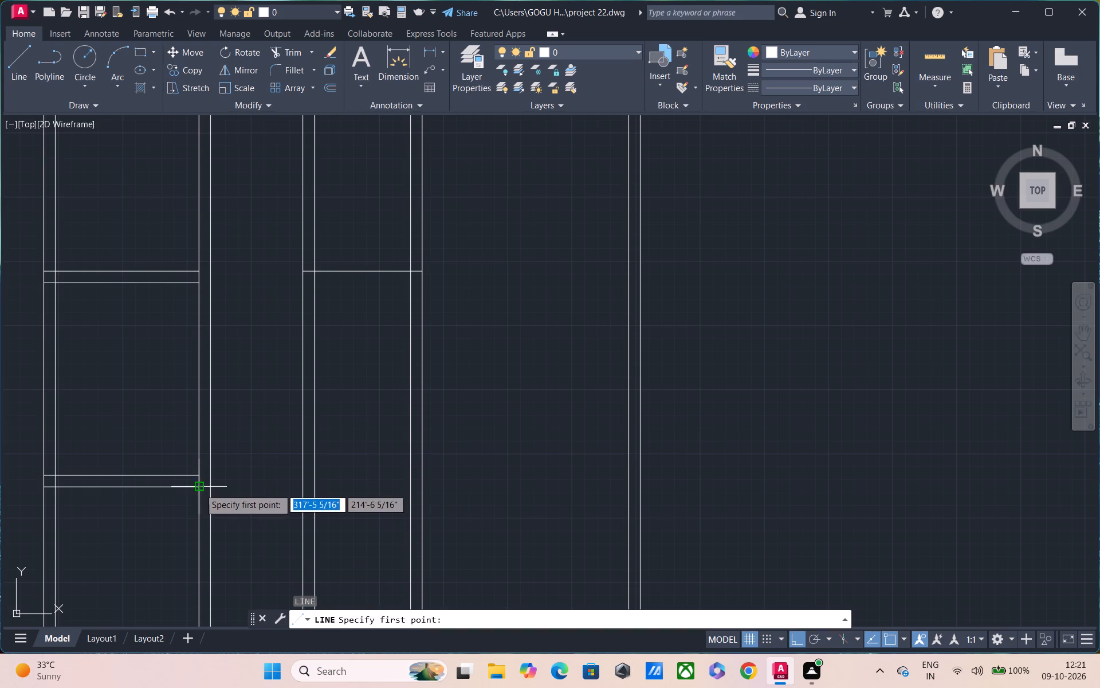
pyautogui.click(311, 487)
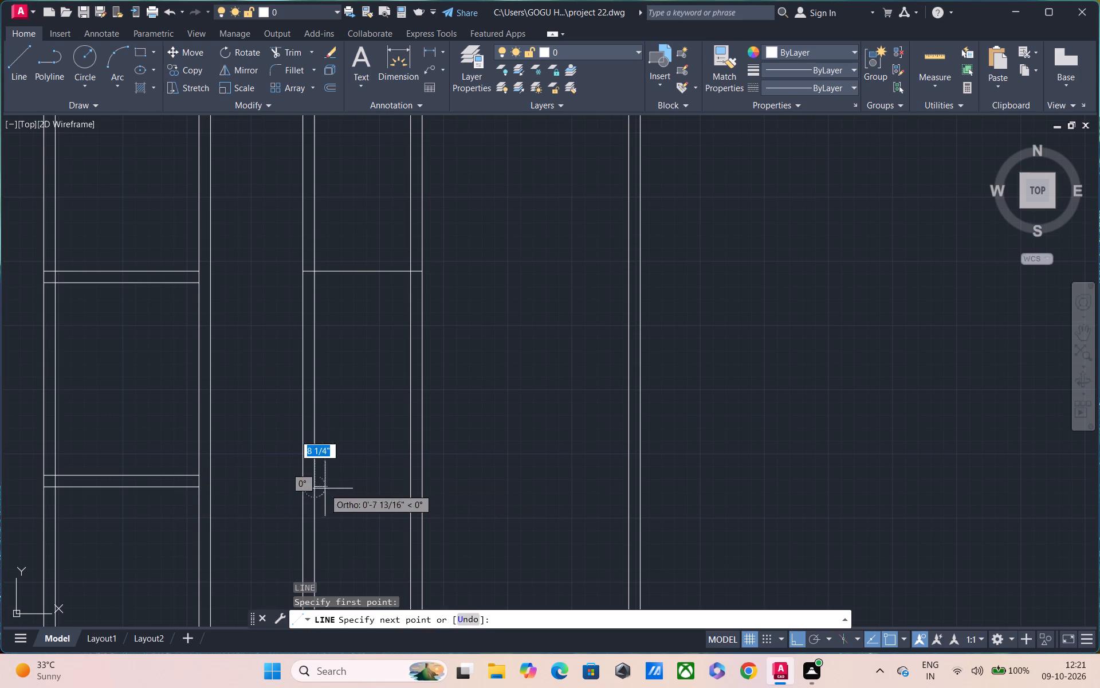
pyautogui.click(415, 490)
pyautogui.press('Escape')
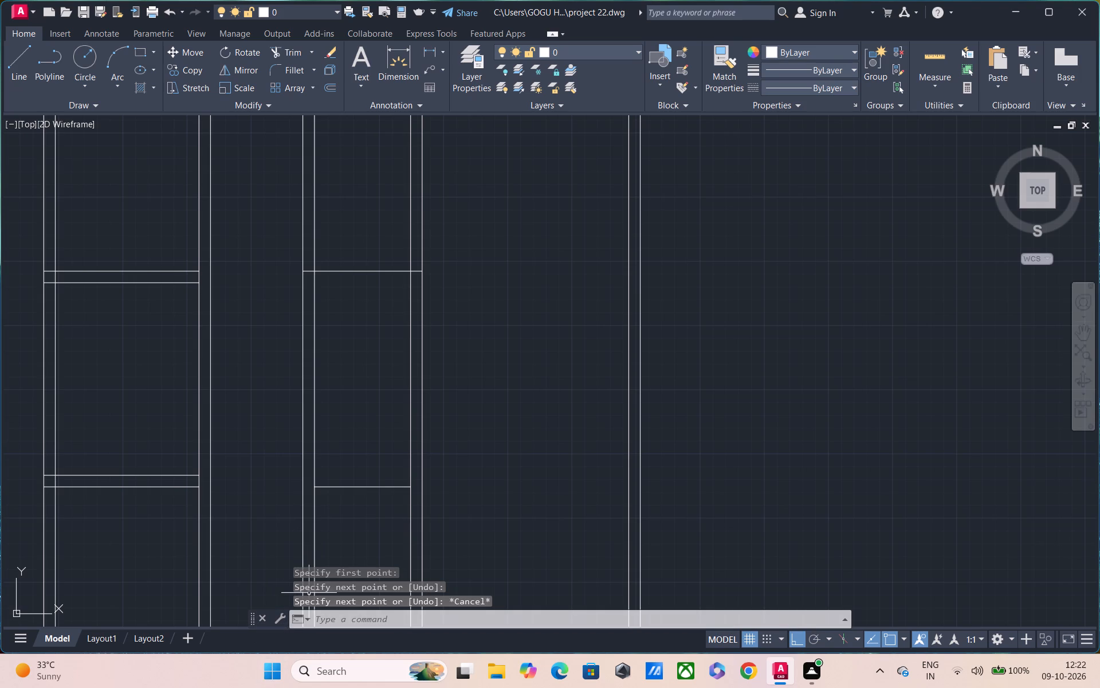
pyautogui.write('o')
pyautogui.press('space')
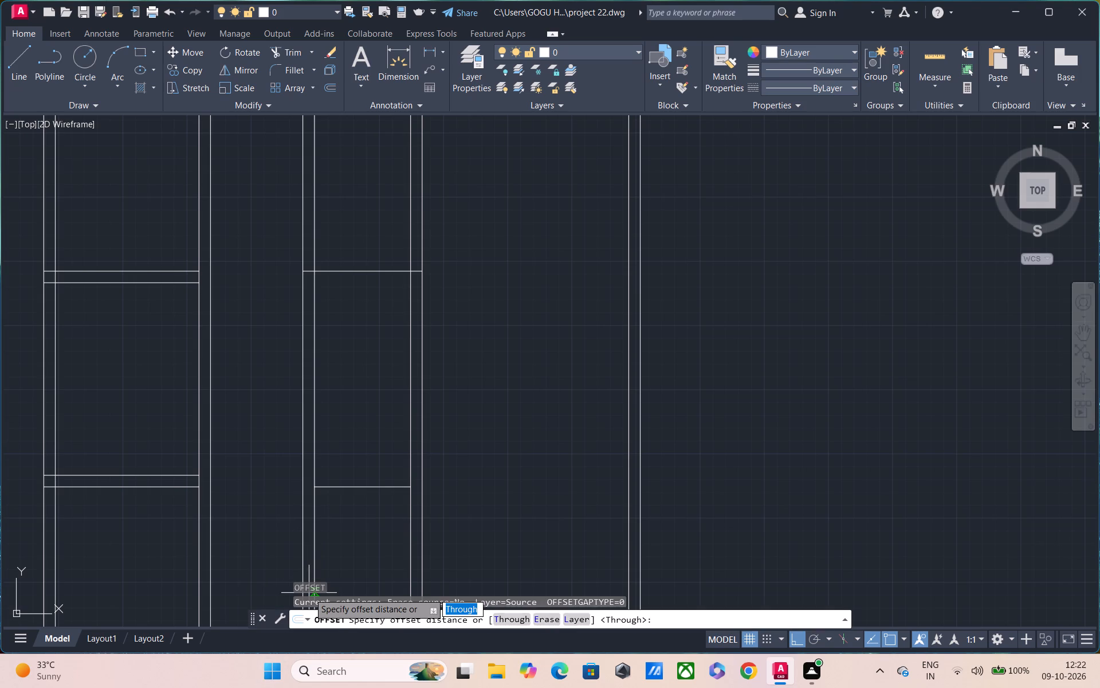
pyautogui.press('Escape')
# Offset the central room's new horizontal line 3' upward.
pyautogui.write('o')
pyautogui.press('space')
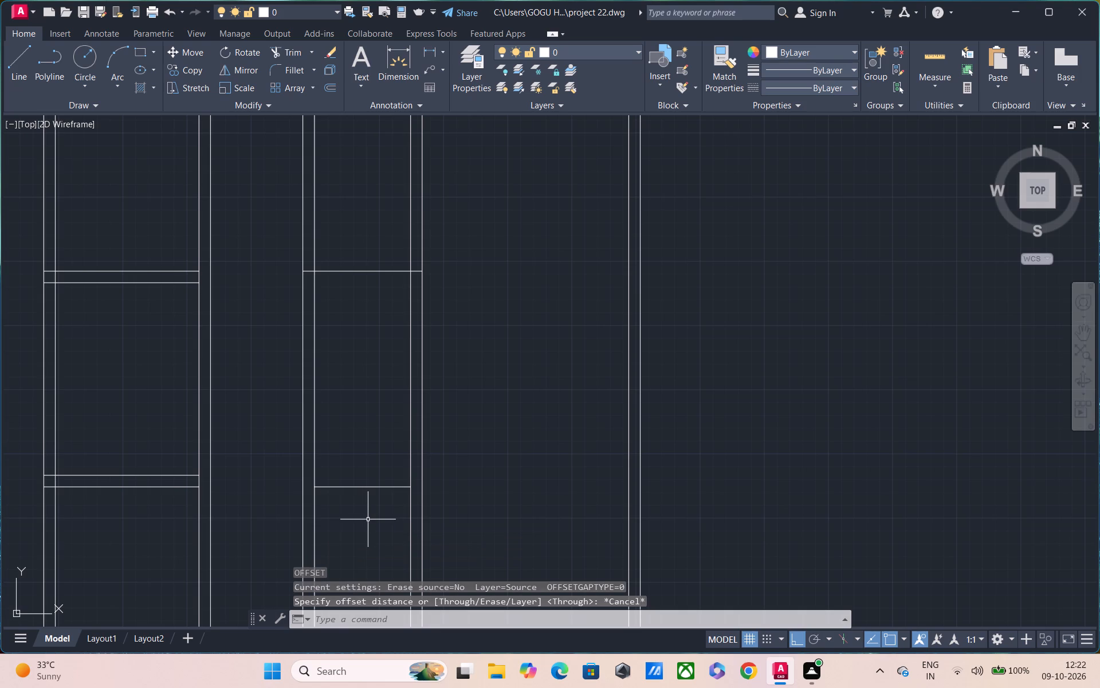
pyautogui.write("3'")
pyautogui.press('Return')
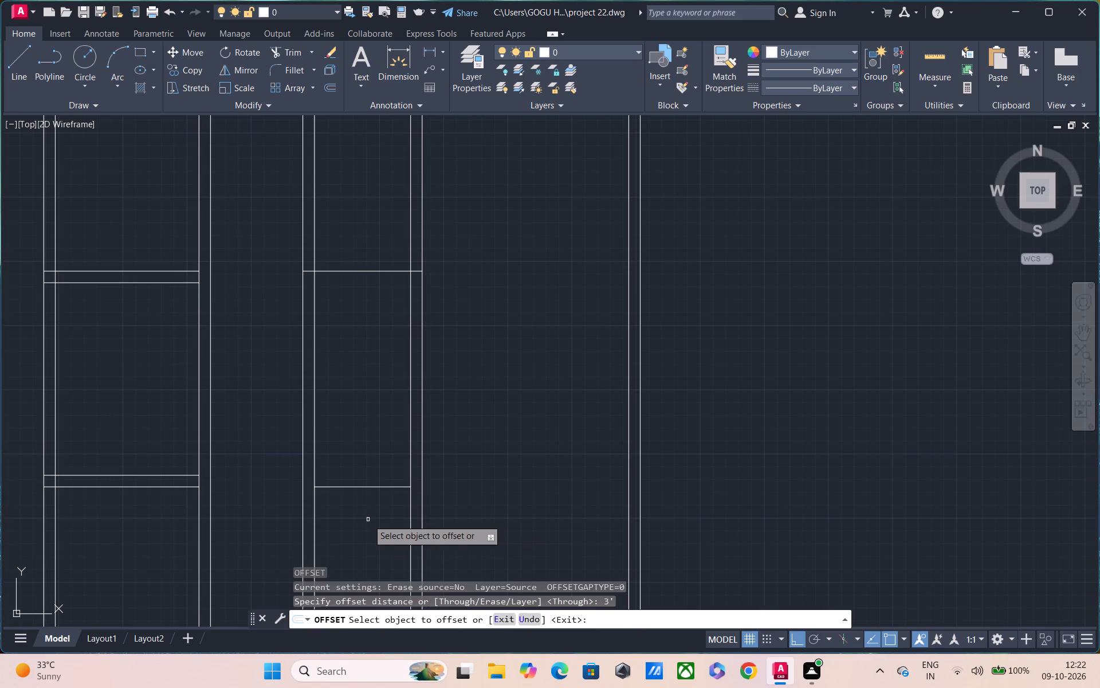
pyautogui.click(374, 488)
pyautogui.click(376, 454)
pyautogui.click(376, 439)
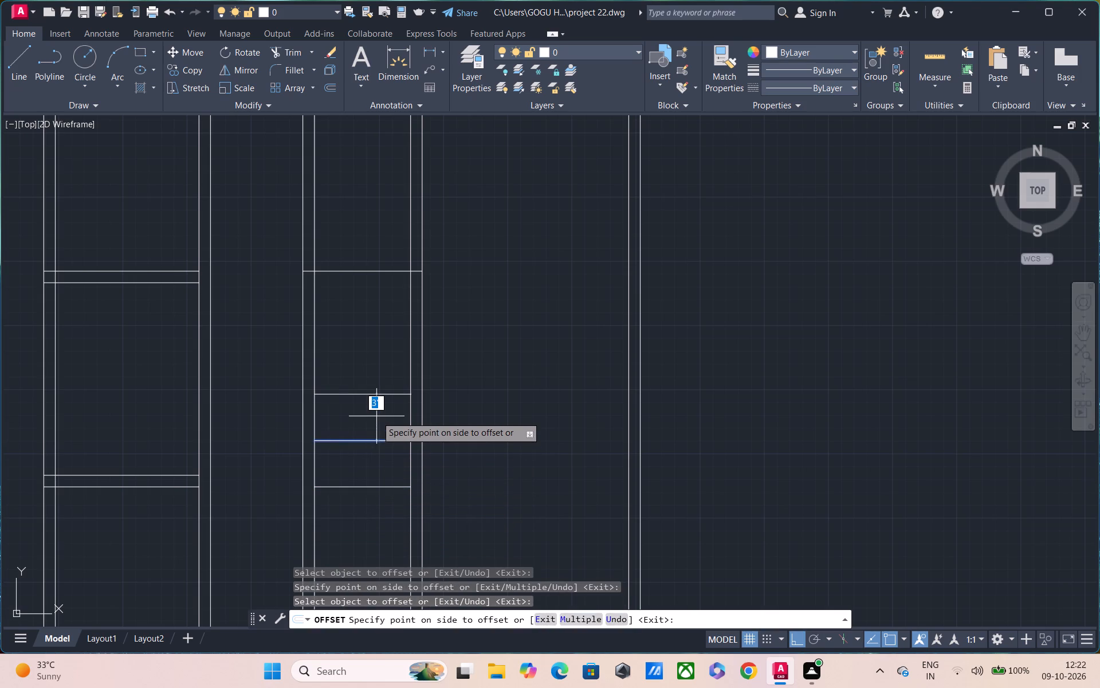
pyautogui.press('1')
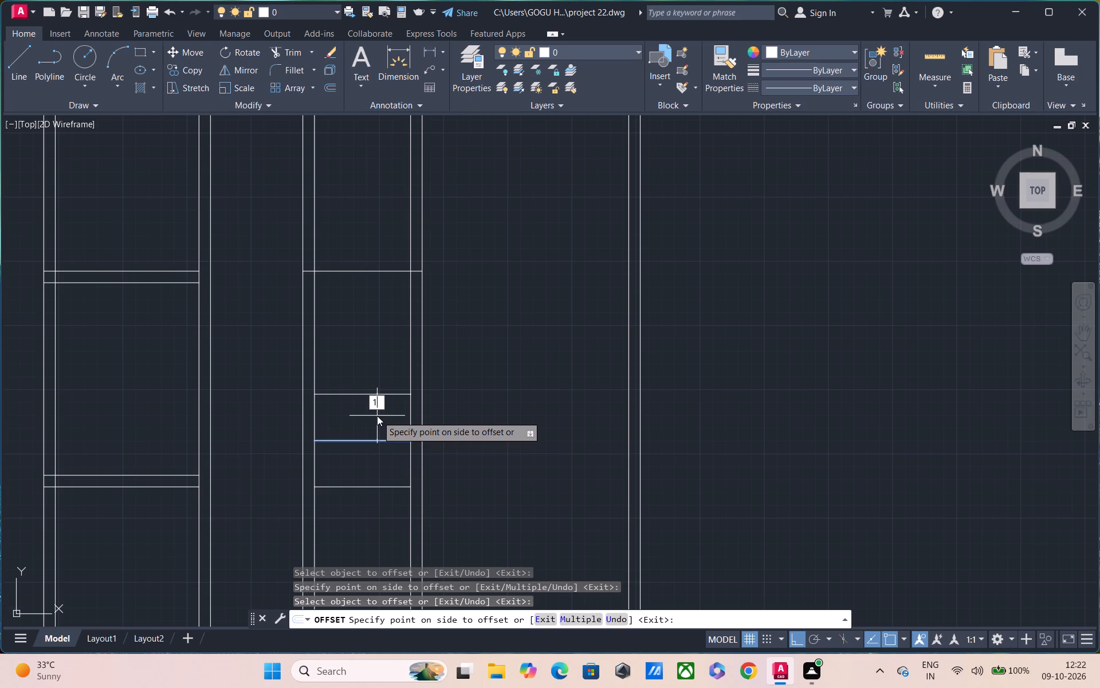
pyautogui.press('Escape')
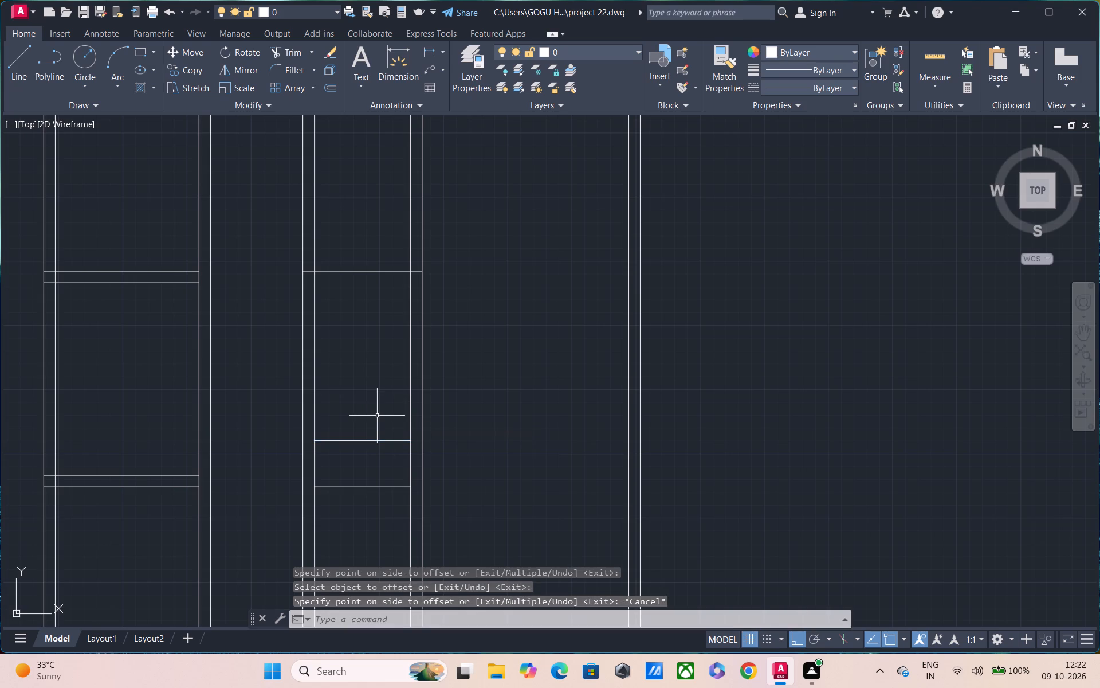
# Copy the 3' offset line onto the upper 7'9" horizontal line, and array it upward as 10 items spaced 1' apart.
pyautogui.click(374, 441)
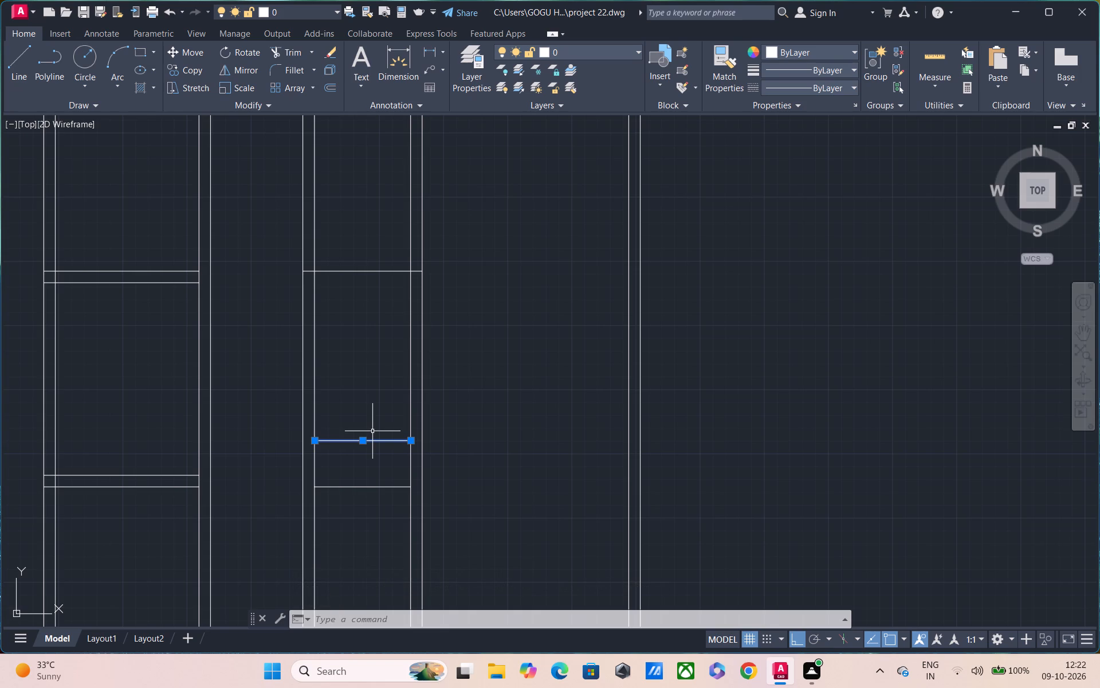
pyautogui.write('co')
pyautogui.press('space')
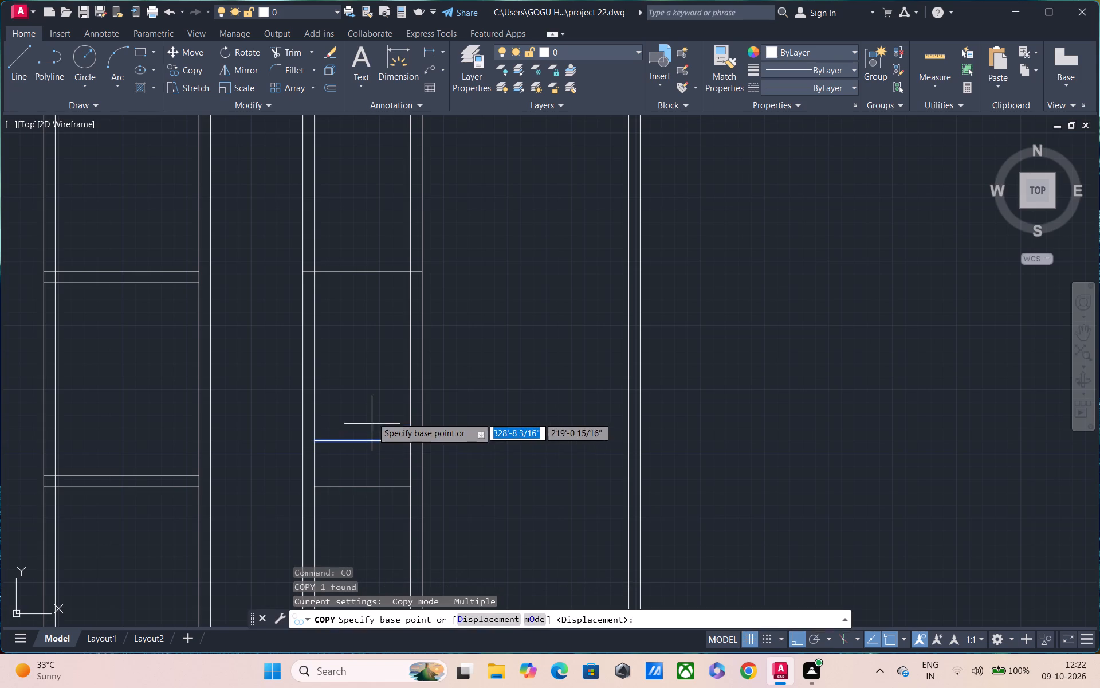
pyautogui.click(409, 443)
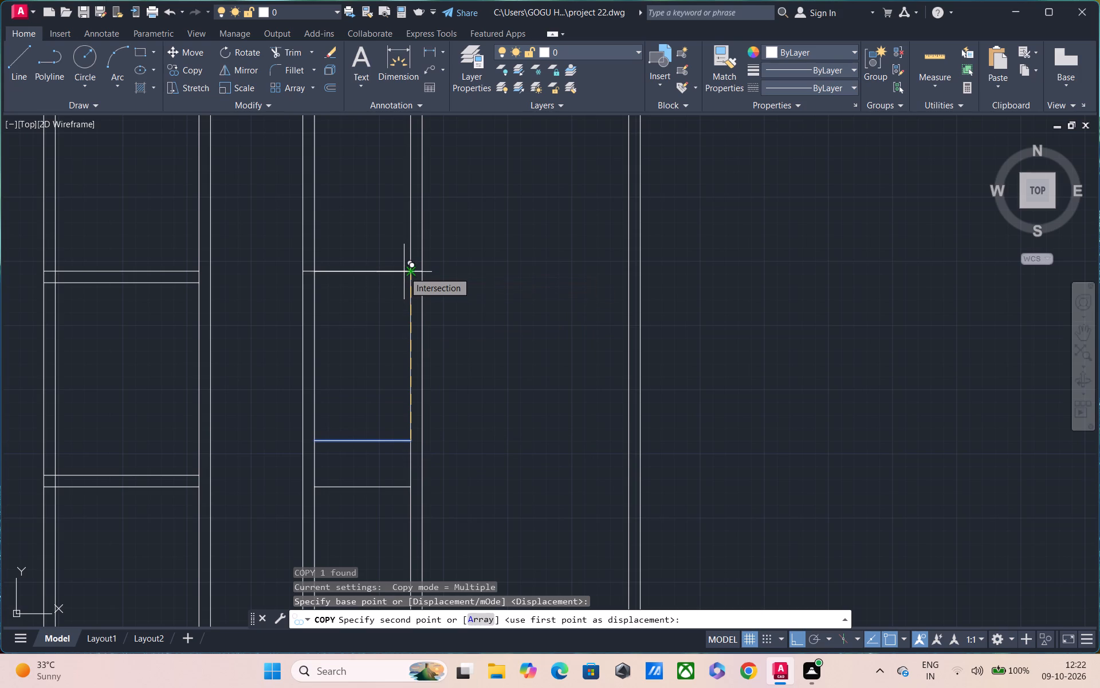
pyautogui.scroll(2, 403, 274)
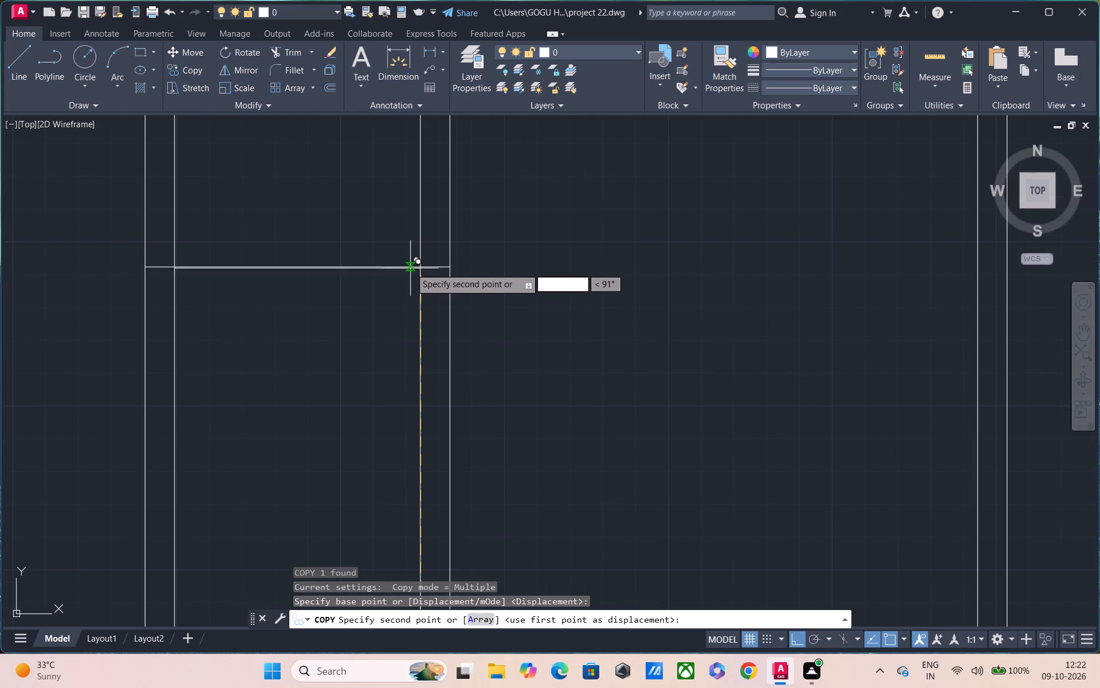
pyautogui.click(410, 267)
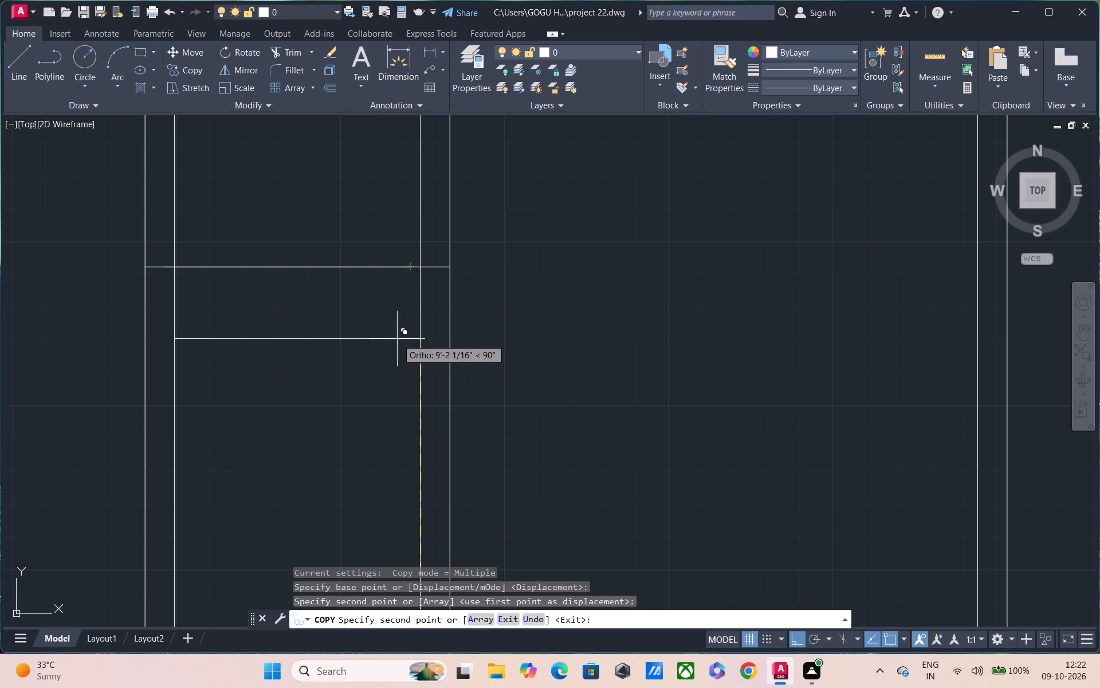
pyautogui.write('a')
pyautogui.press('space')
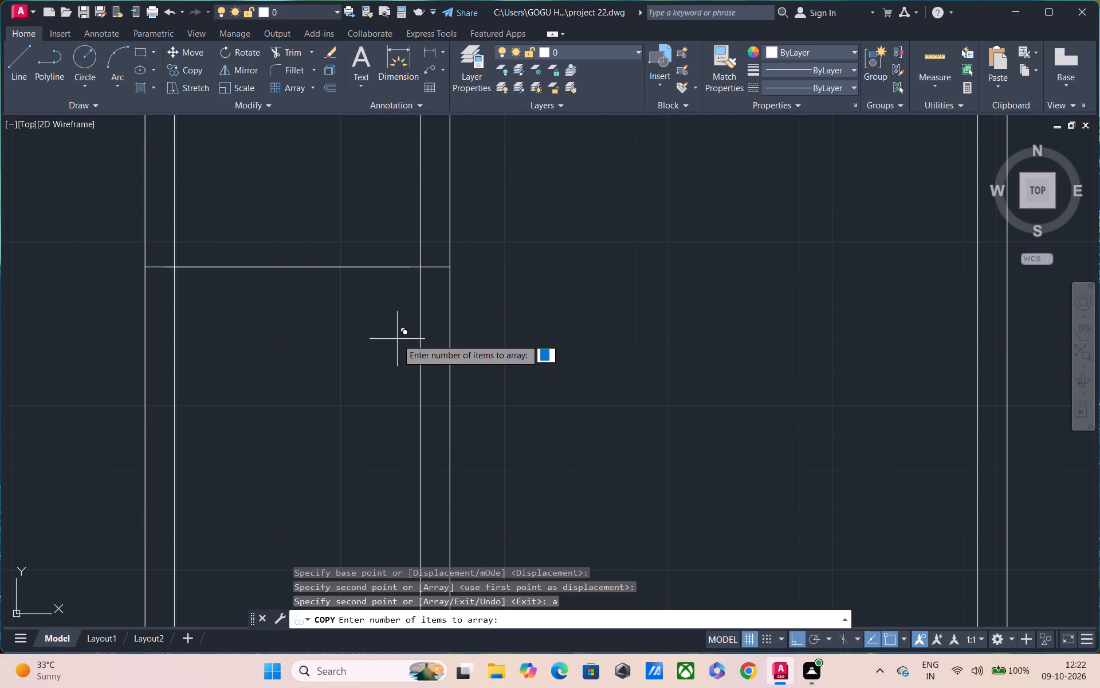
pyautogui.write("10'")
pyautogui.press('BackSpace')
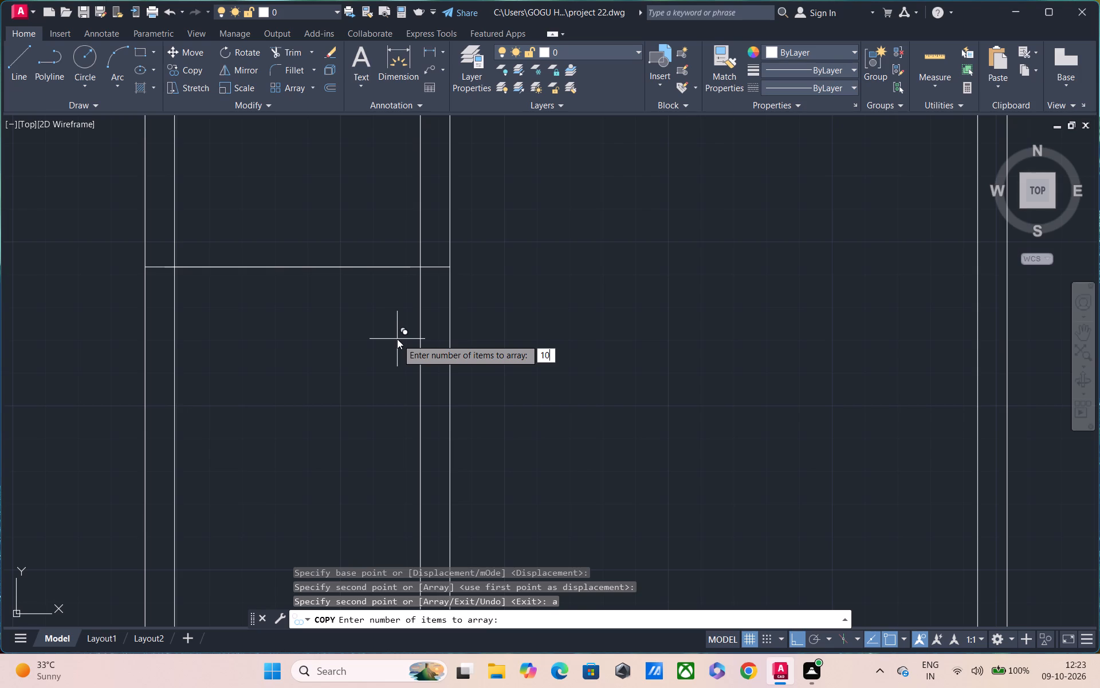
pyautogui.press('Return')
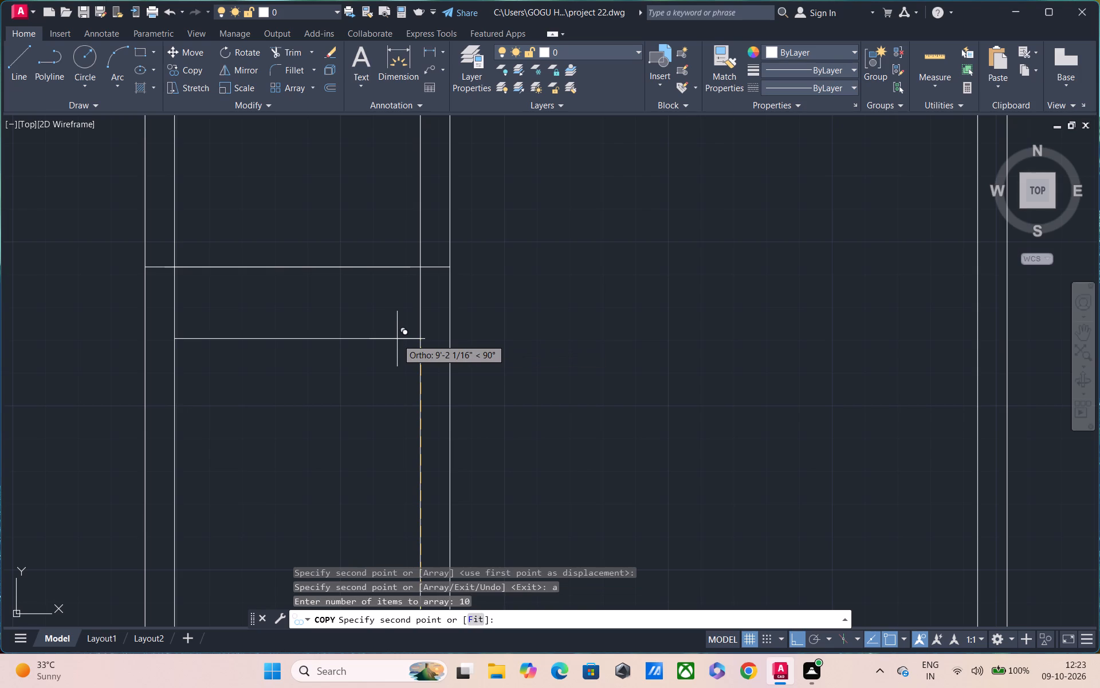
pyautogui.write("1'")
pyautogui.press('Return')
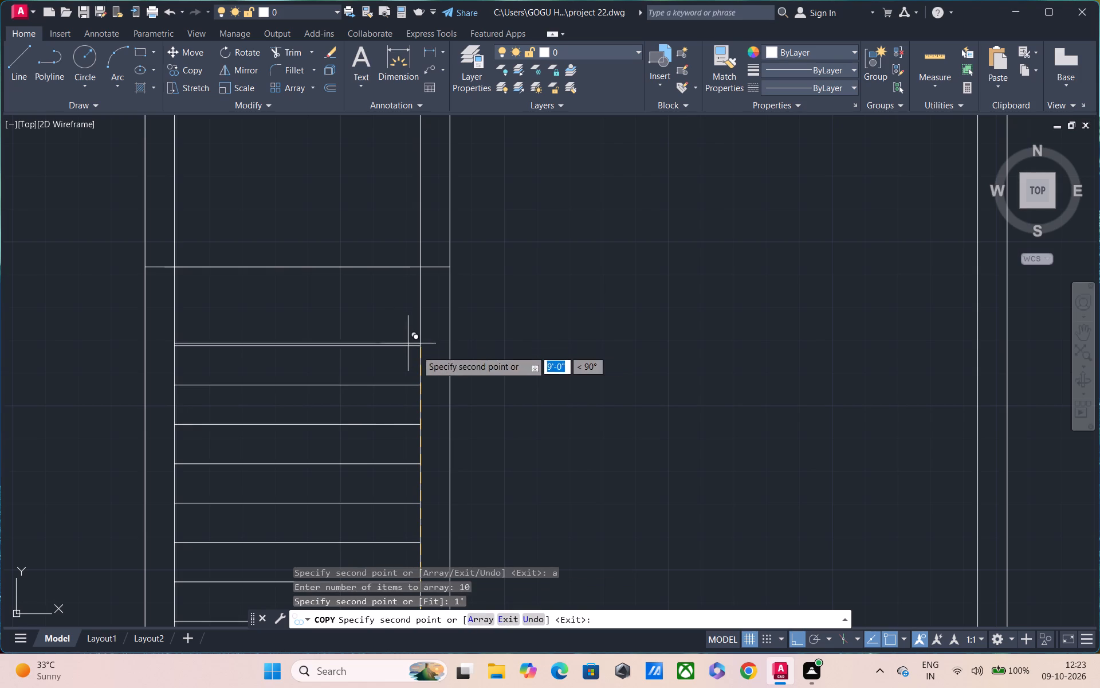
pyautogui.scroll(-2, 401, 315)
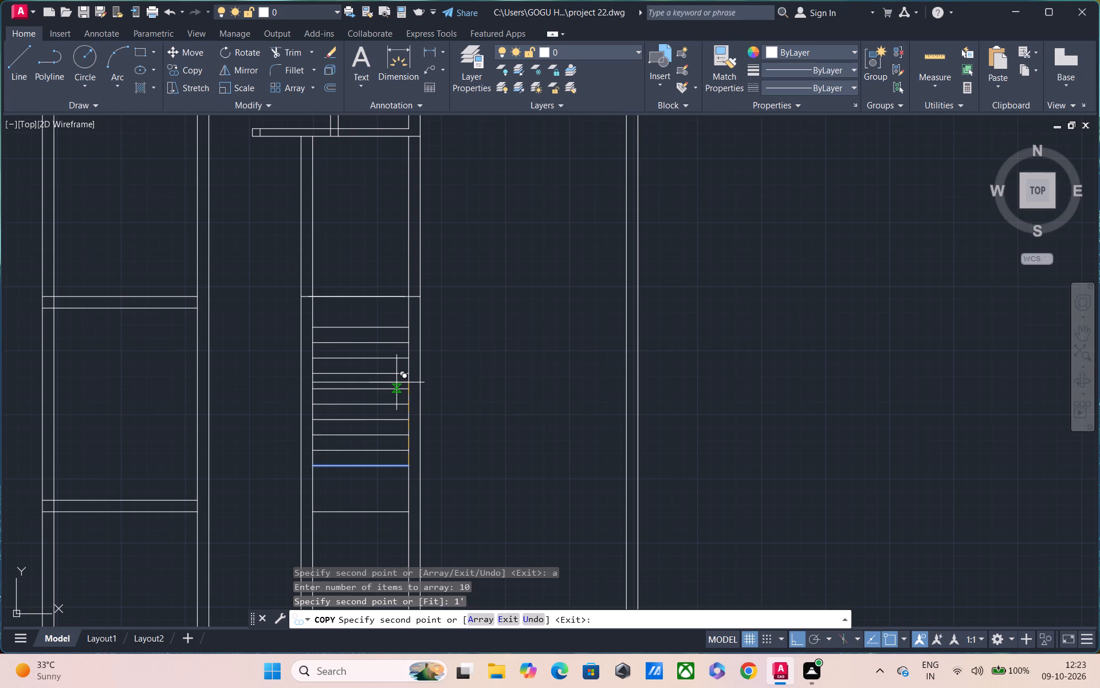
pyautogui.press('space')
pyautogui.press('Escape')
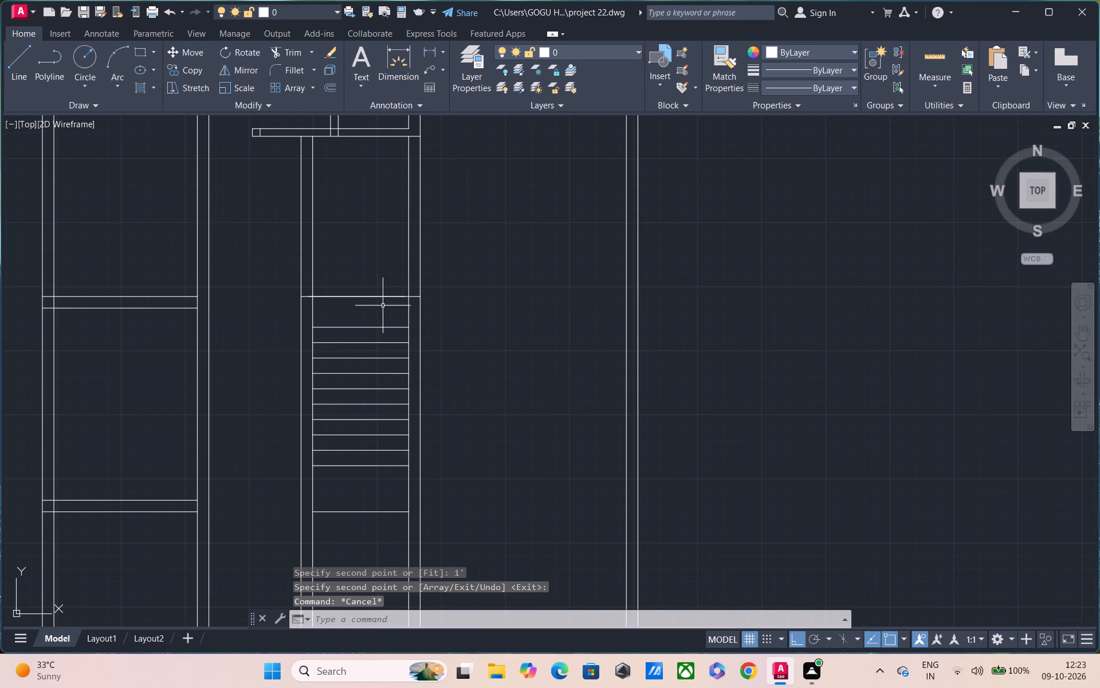
# Delete the extra line copy above the arrayed treads together with the 7'9" horizontal line it overlaps.
pyautogui.click(377, 296)
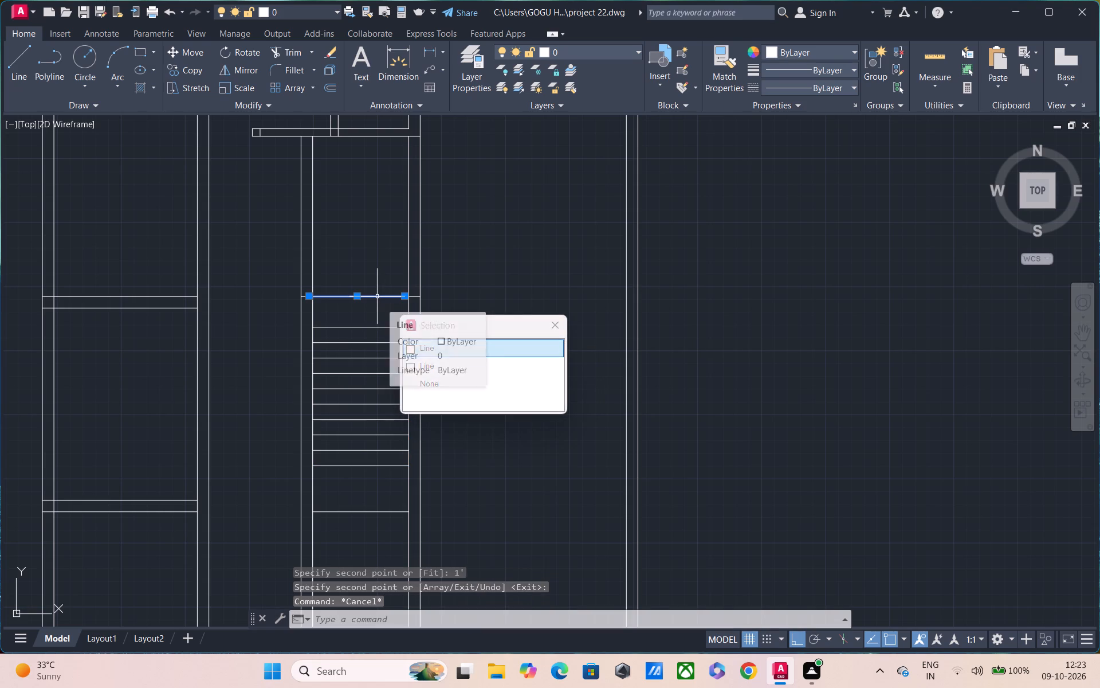
pyautogui.press('Delete')
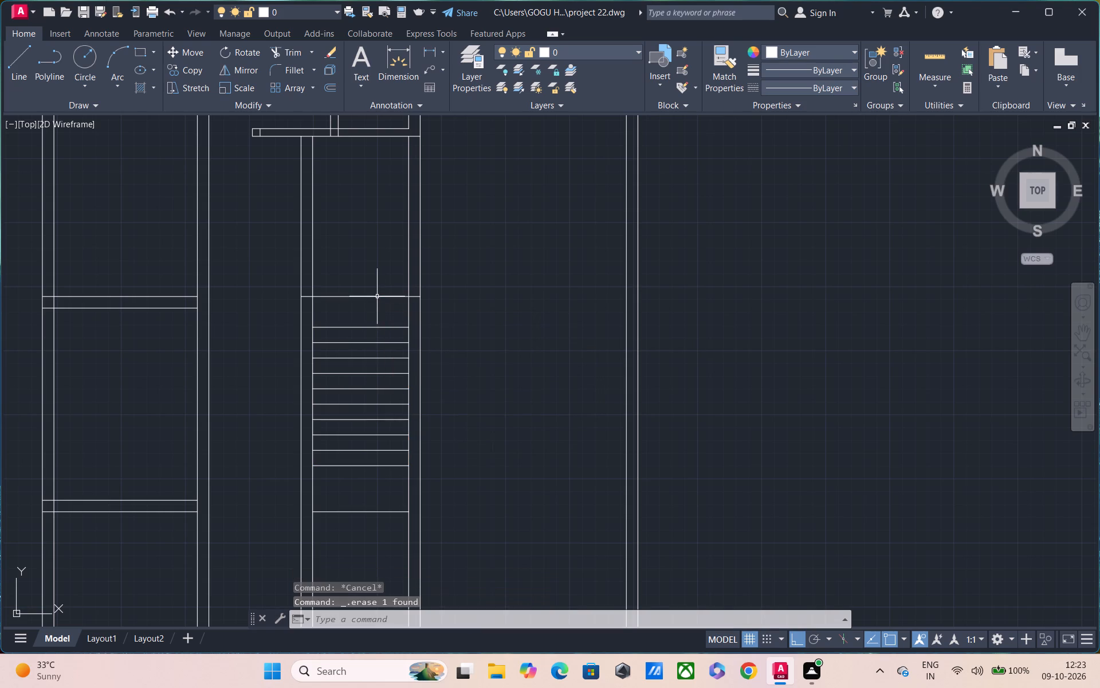
pyautogui.click(377, 296)
pyautogui.press('Delete')
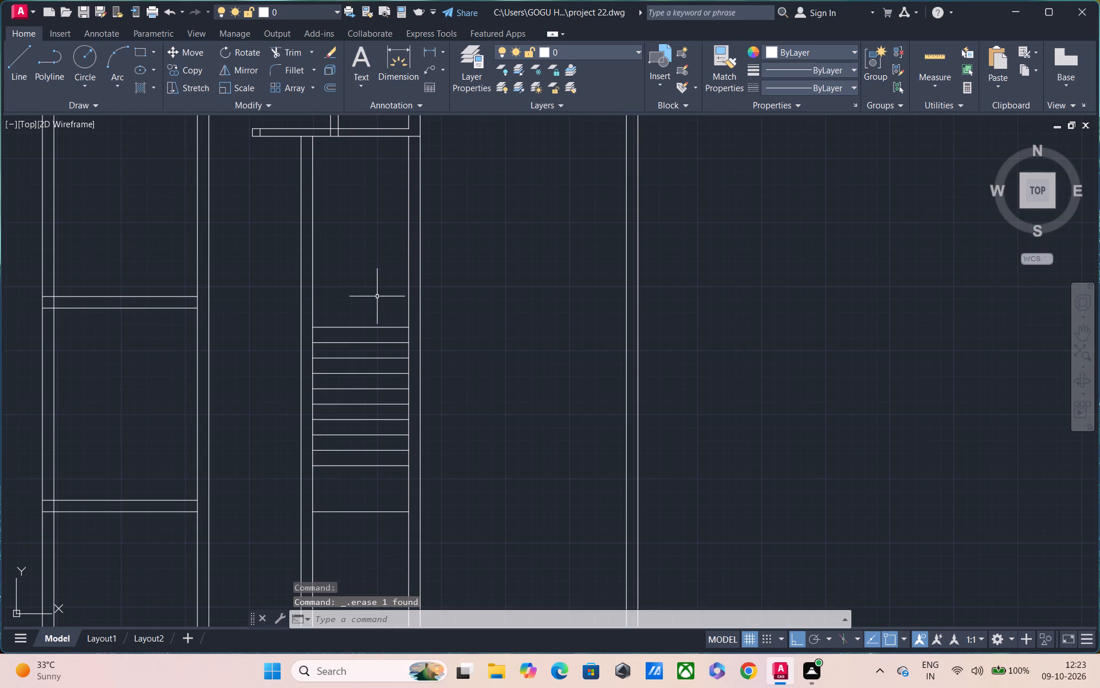
# Draw a horizontal line between the central room's inner wall lines, level with the first left cross wall's bottom line.
pyautogui.write('l')
pyautogui.press('space')
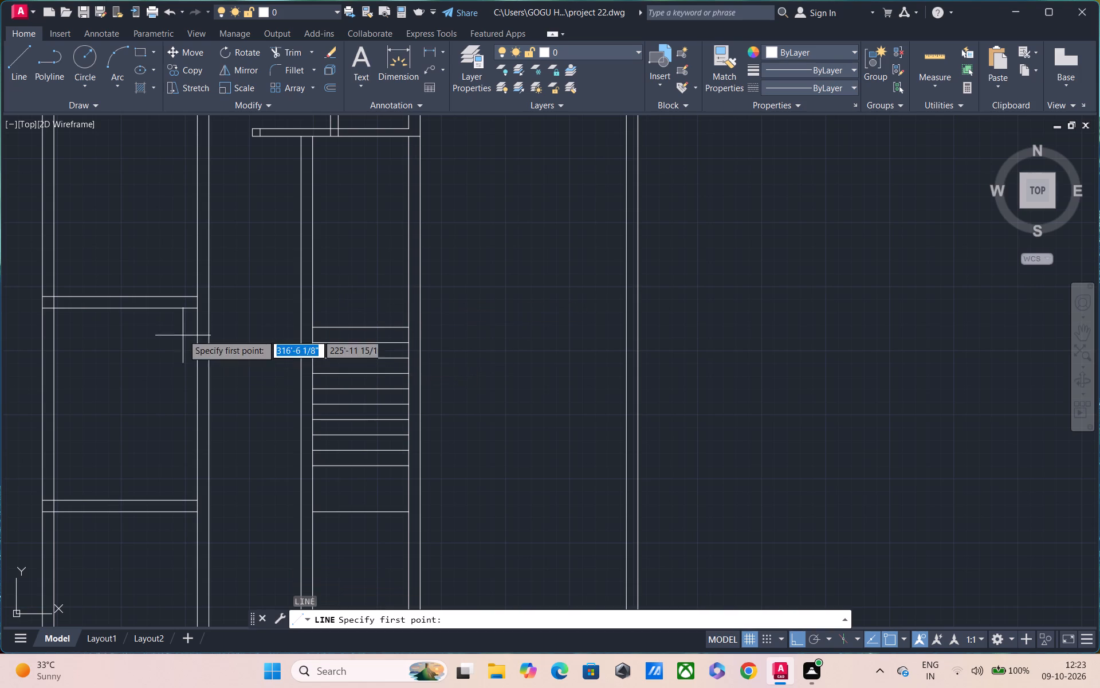
pyautogui.click(309, 313)
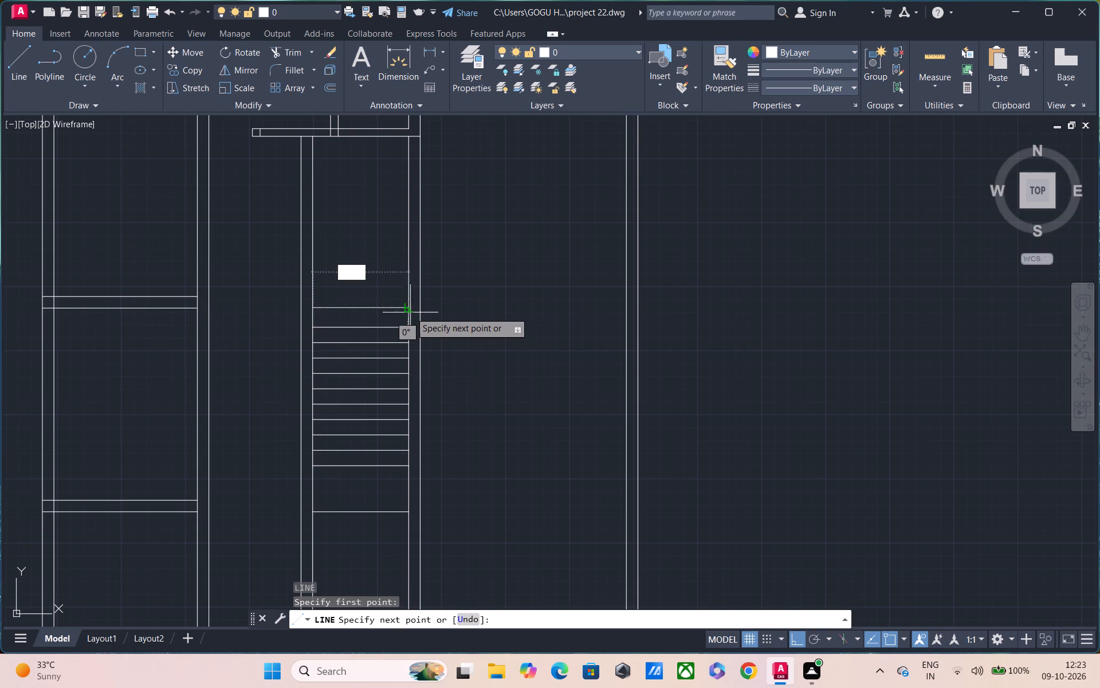
pyautogui.click(410, 311)
pyautogui.press('Escape')
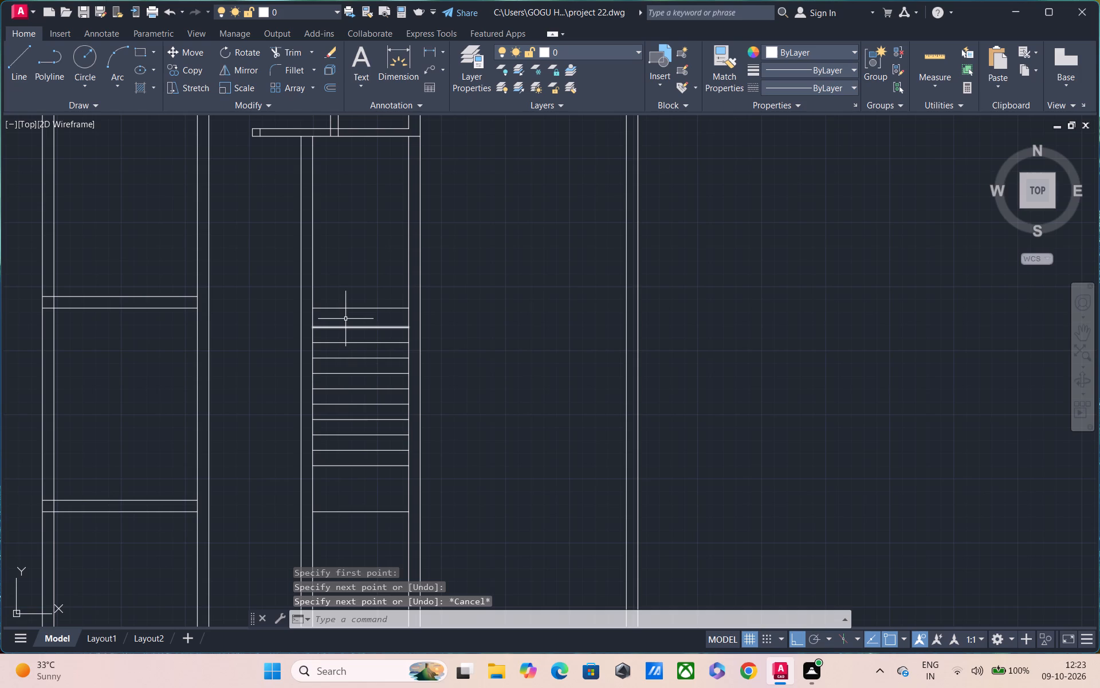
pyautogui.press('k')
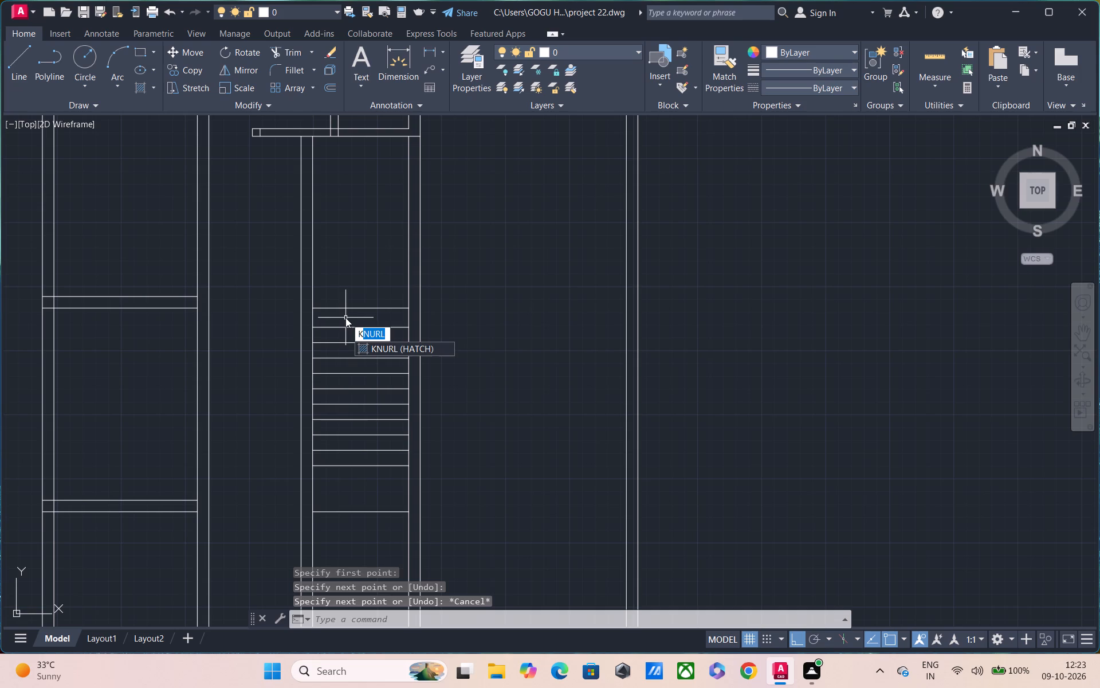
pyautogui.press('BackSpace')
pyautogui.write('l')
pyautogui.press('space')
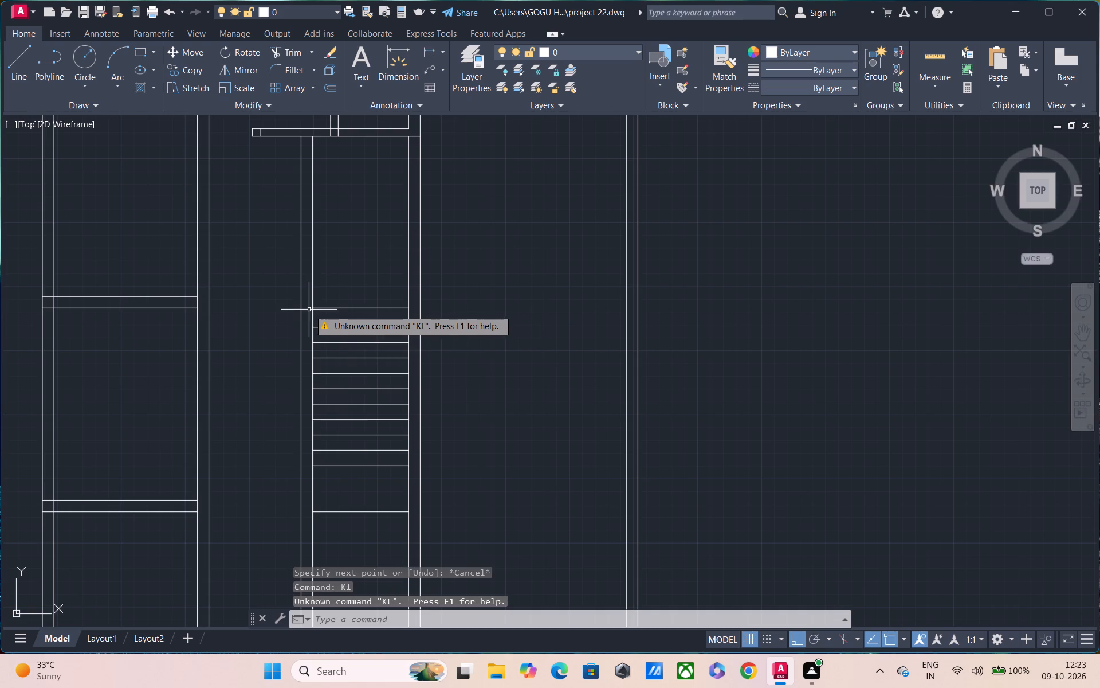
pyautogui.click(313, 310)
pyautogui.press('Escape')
# Draw a line from the new line's left end to the wall's outer left line, and 7'9" across to the third wall's right line.
pyautogui.write('l')
pyautogui.press('space')
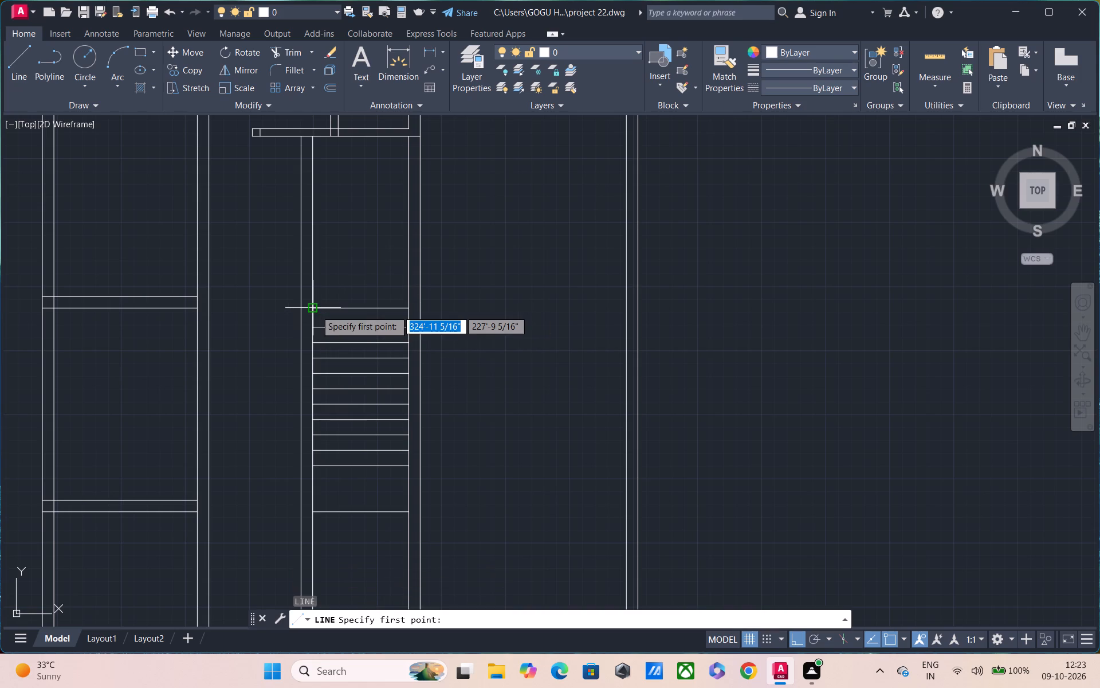
pyautogui.click(312, 302)
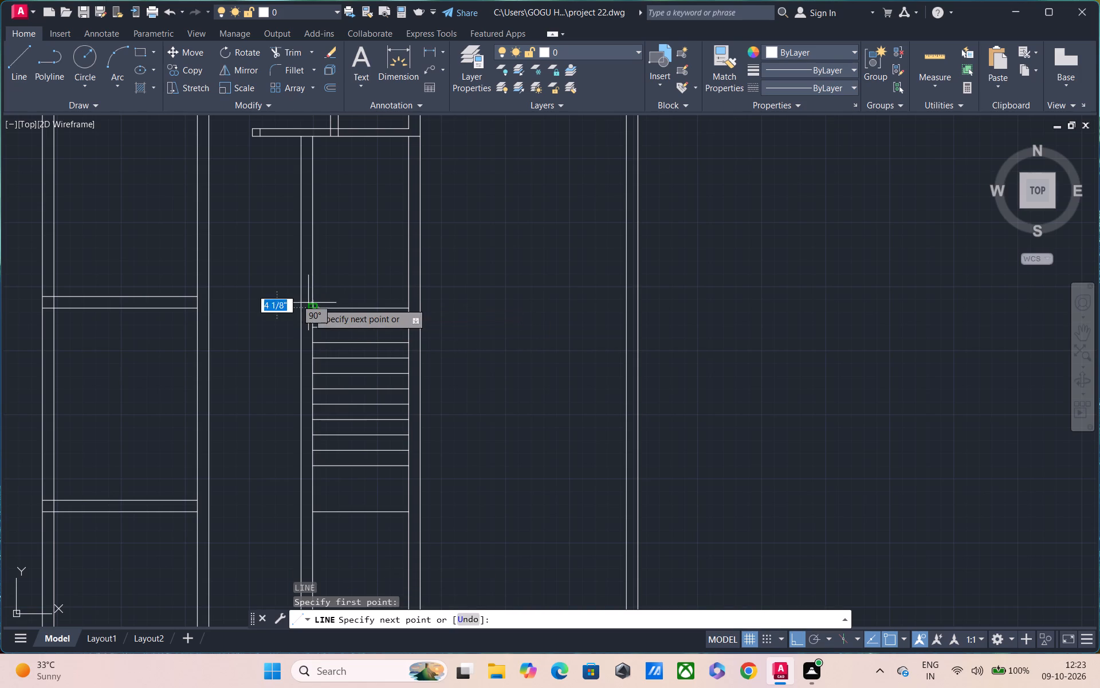
pyautogui.click(302, 306)
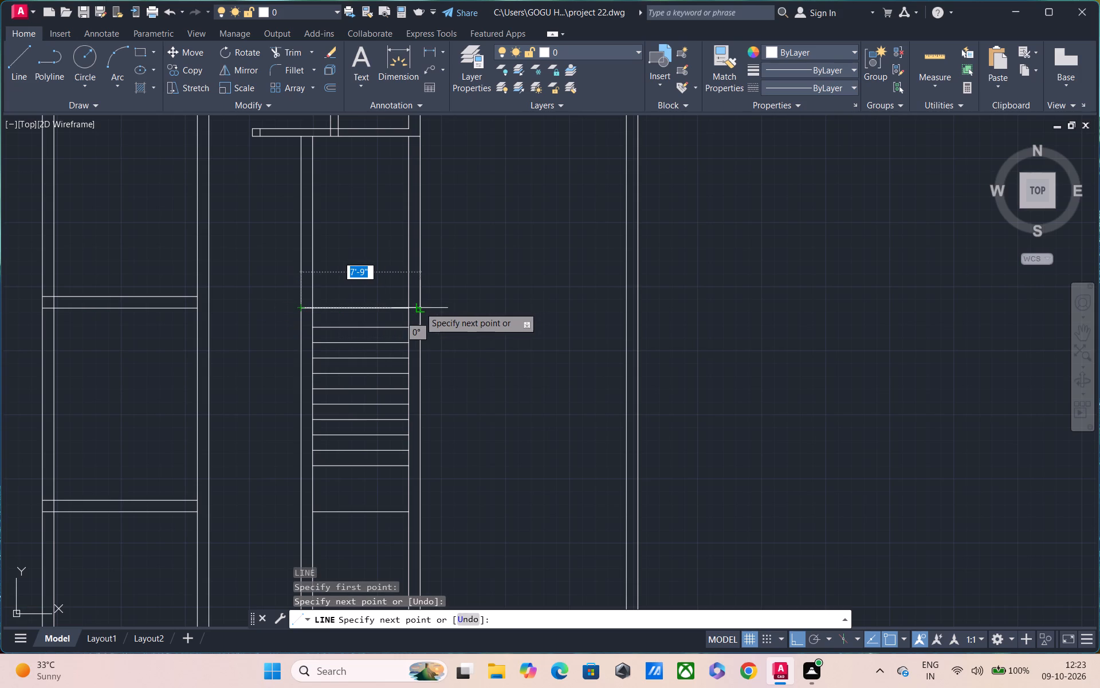
pyautogui.click(419, 307)
pyautogui.press('Escape')
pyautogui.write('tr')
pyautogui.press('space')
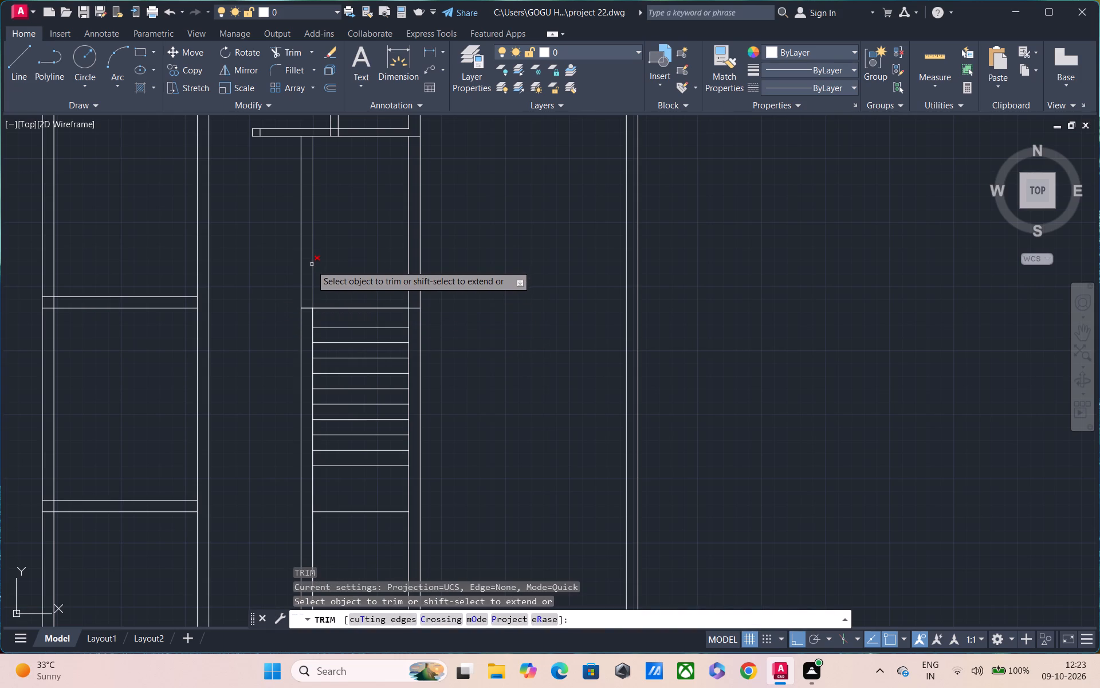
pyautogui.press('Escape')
# Offset the horizontal line above the stair treads 9" upward.
pyautogui.write('o')
pyautogui.press('space')
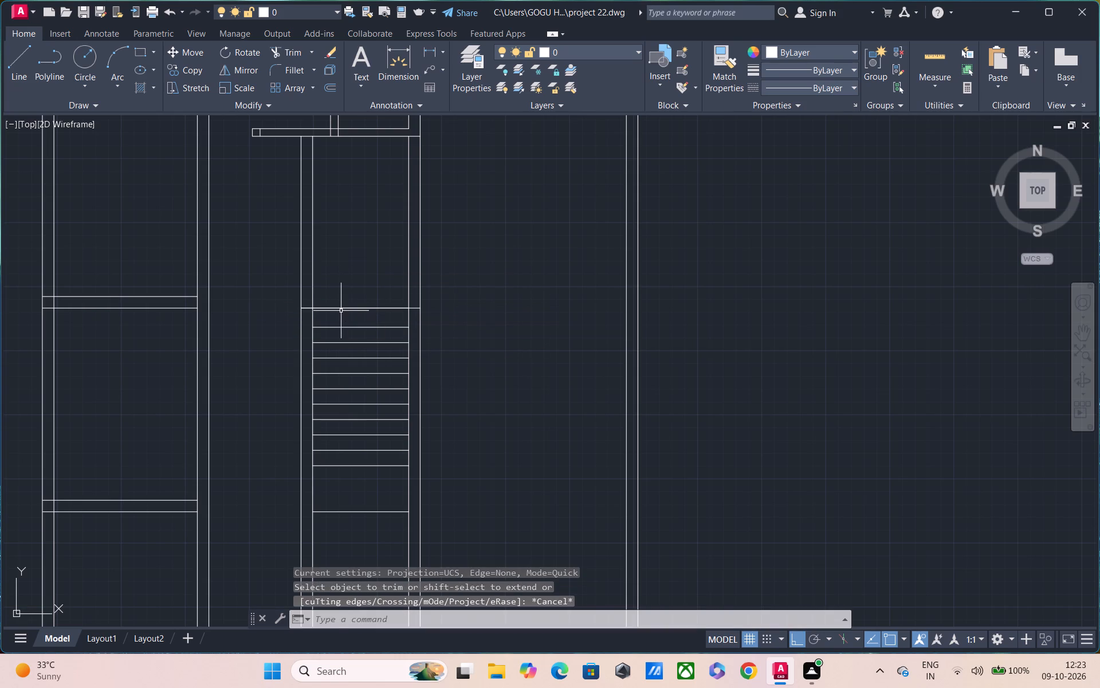
pyautogui.write('9"')
pyautogui.press('Return')
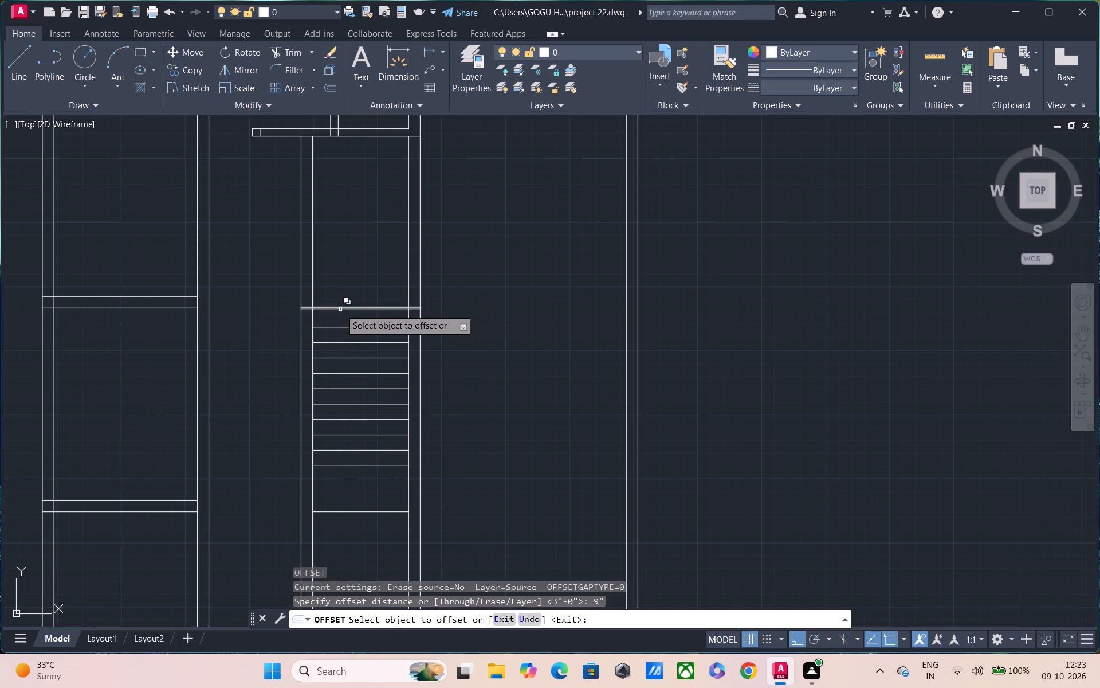
pyautogui.click(340, 309)
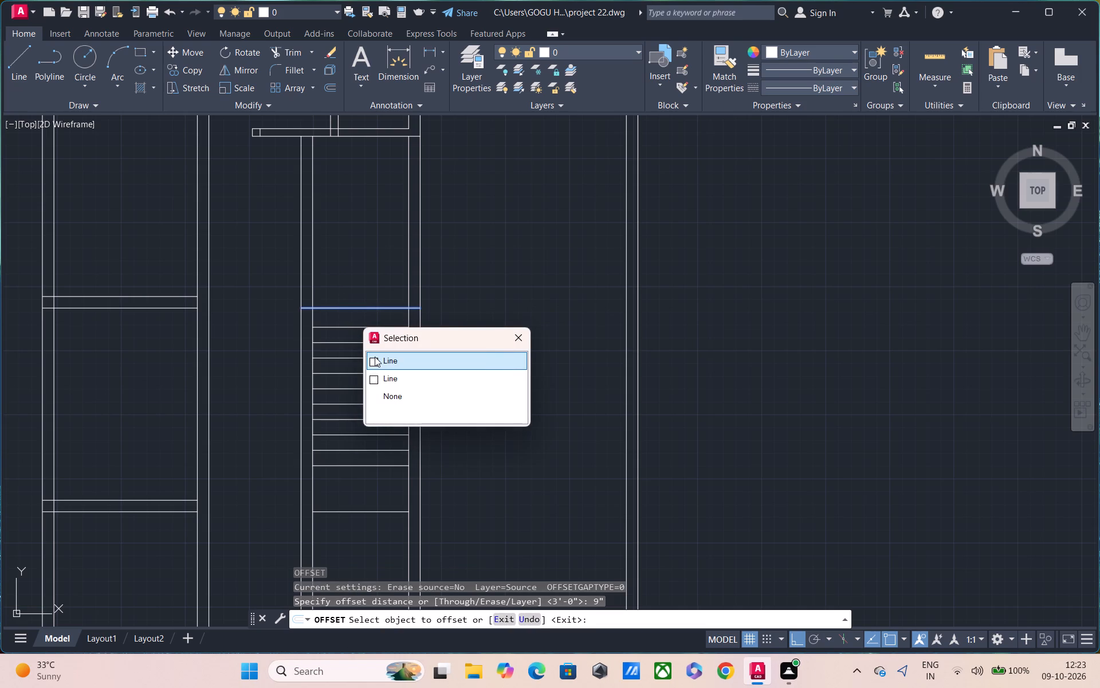
pyautogui.click(372, 358)
pyautogui.click(364, 285)
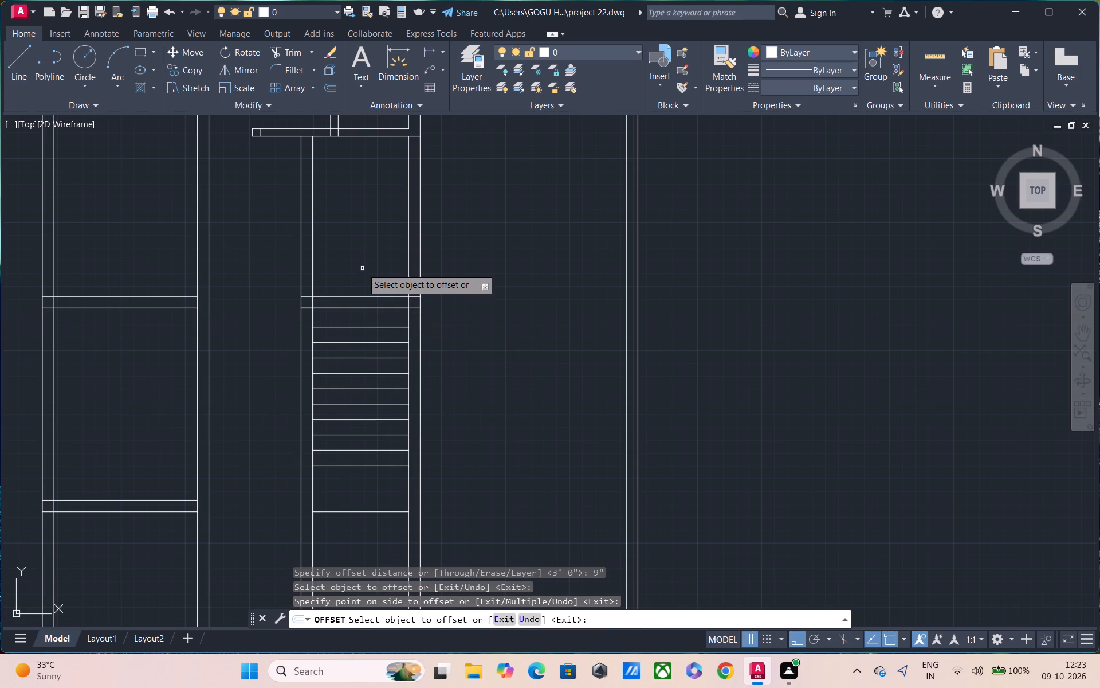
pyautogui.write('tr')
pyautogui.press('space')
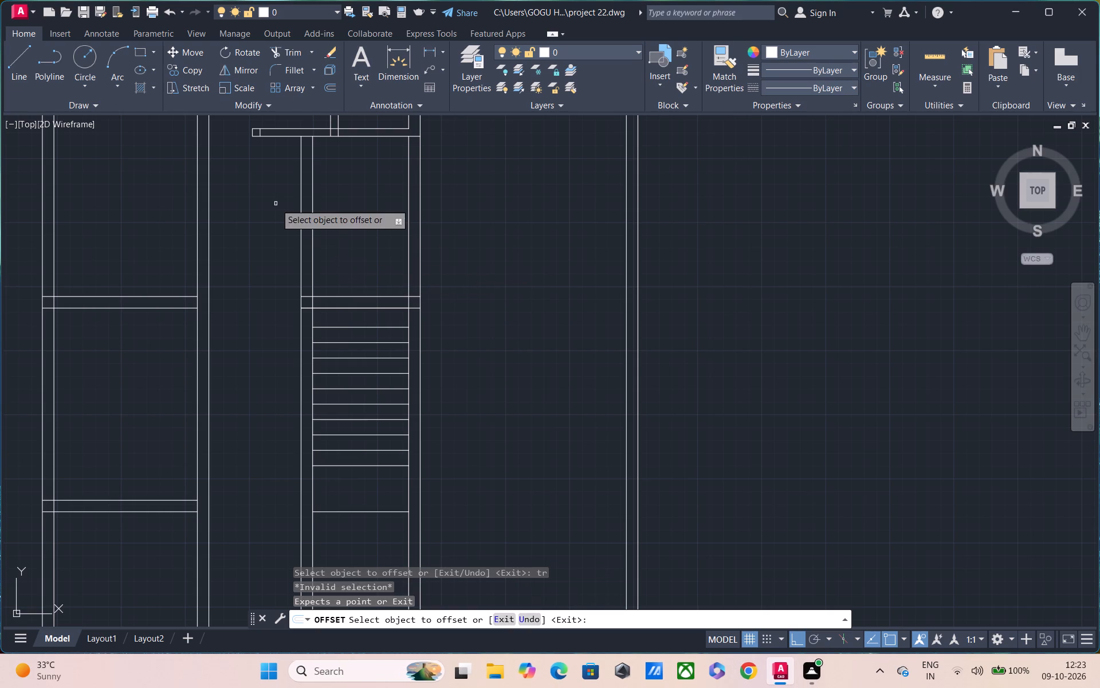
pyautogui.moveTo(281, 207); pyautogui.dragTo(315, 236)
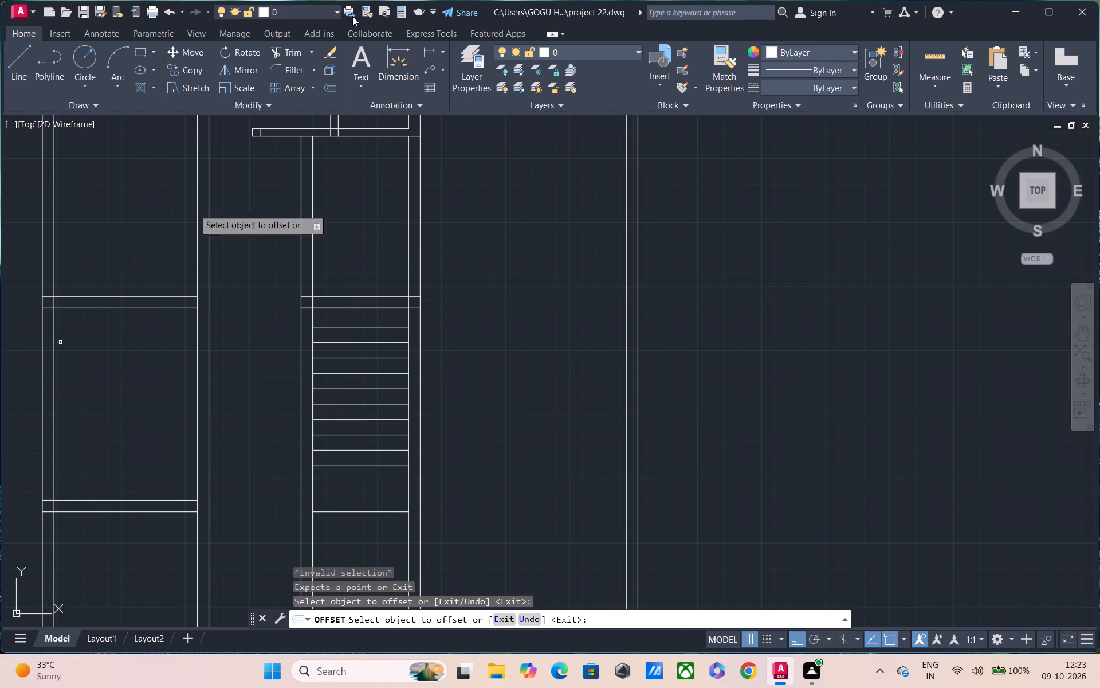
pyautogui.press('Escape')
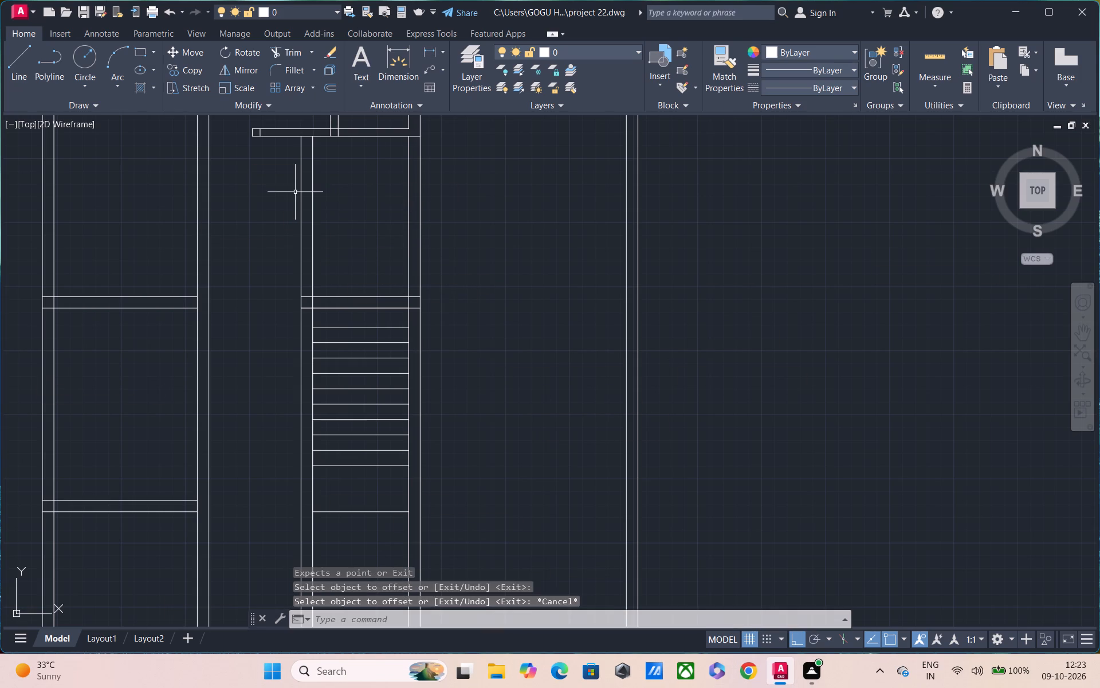
# Trim away the vertical lines of both staircase walls between the 9" cross wall above the treads and the partitions.
pyautogui.write('tr')
pyautogui.press('space')
pyautogui.press('space')
pyautogui.moveTo(286, 186); pyautogui.dragTo(337, 208)
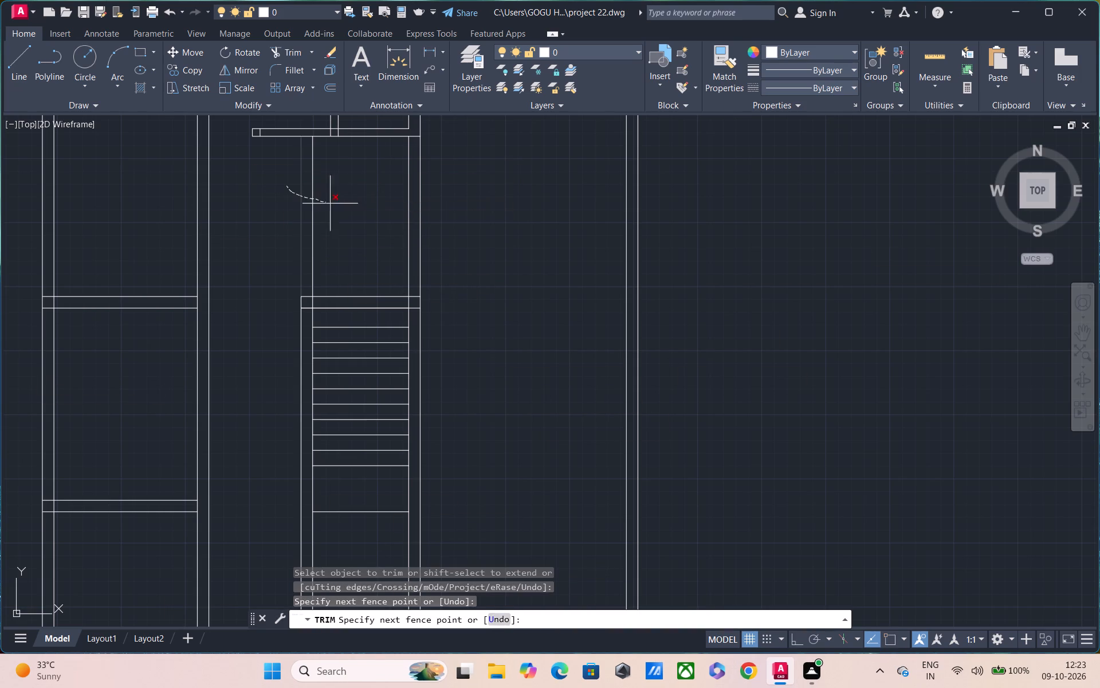
pyautogui.moveTo(337, 208); pyautogui.dragTo(341, 211)
pyautogui.moveTo(383, 217); pyautogui.dragTo(436, 220)
pyautogui.scroll(-2, 437, 220)
pyautogui.scroll(3, 421, 256)
pyautogui.scroll(-1, 383, 298)
pyautogui.moveTo(379, 212); pyautogui.dragTo(388, 30, button='middle')
pyautogui.scroll(1, 388, 30)
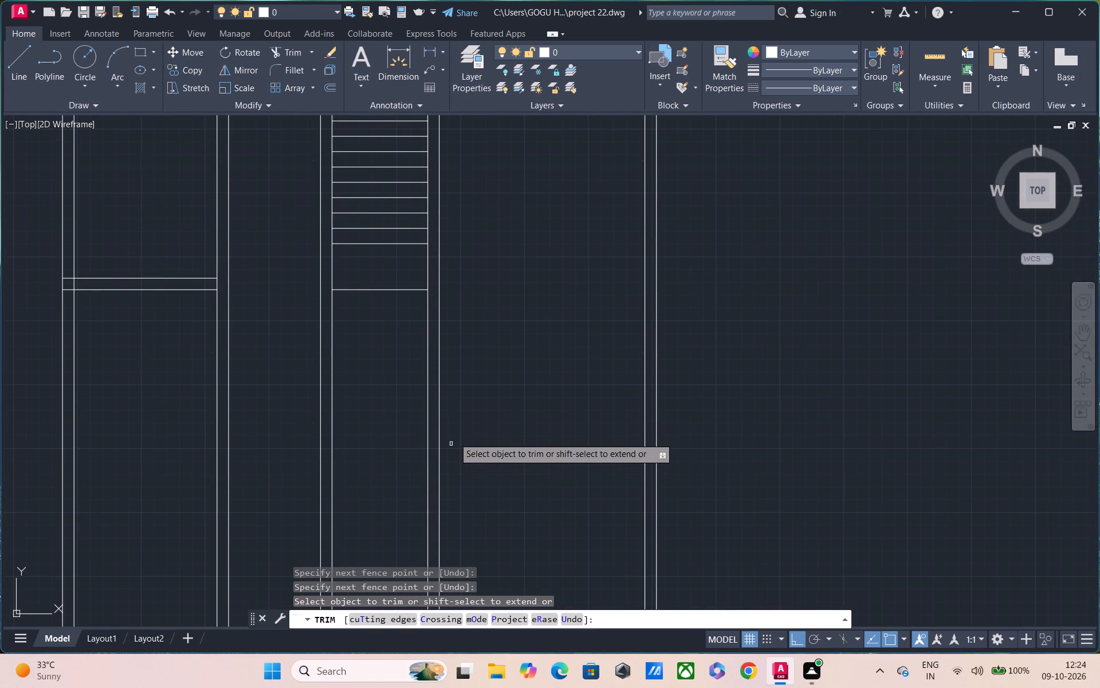
pyautogui.press('Escape')
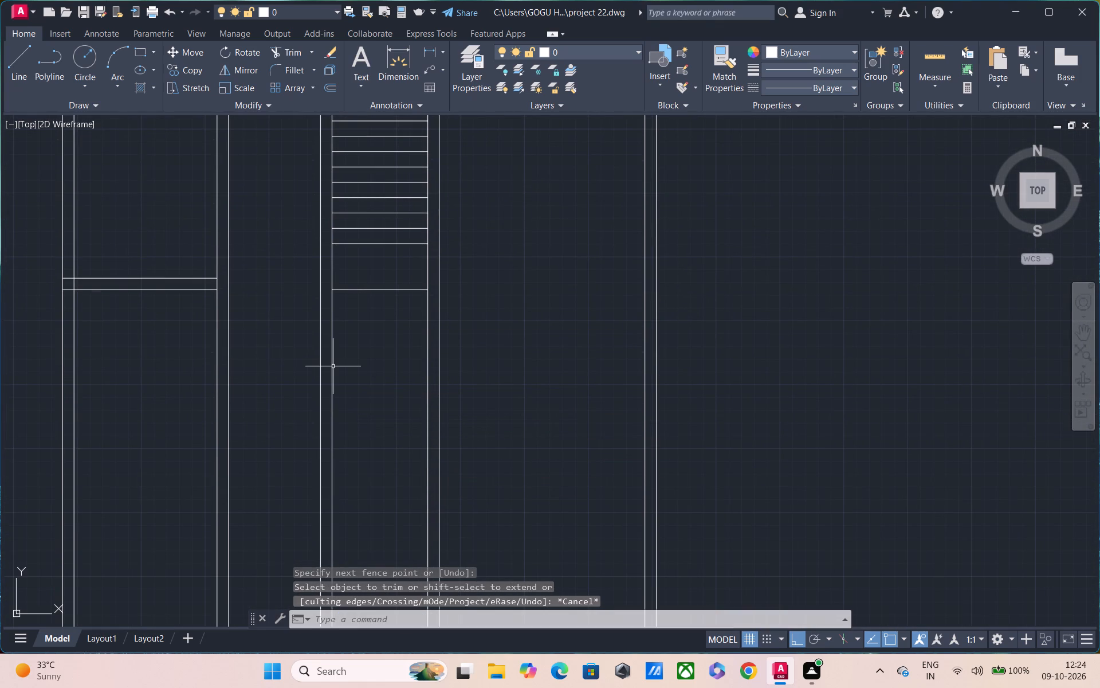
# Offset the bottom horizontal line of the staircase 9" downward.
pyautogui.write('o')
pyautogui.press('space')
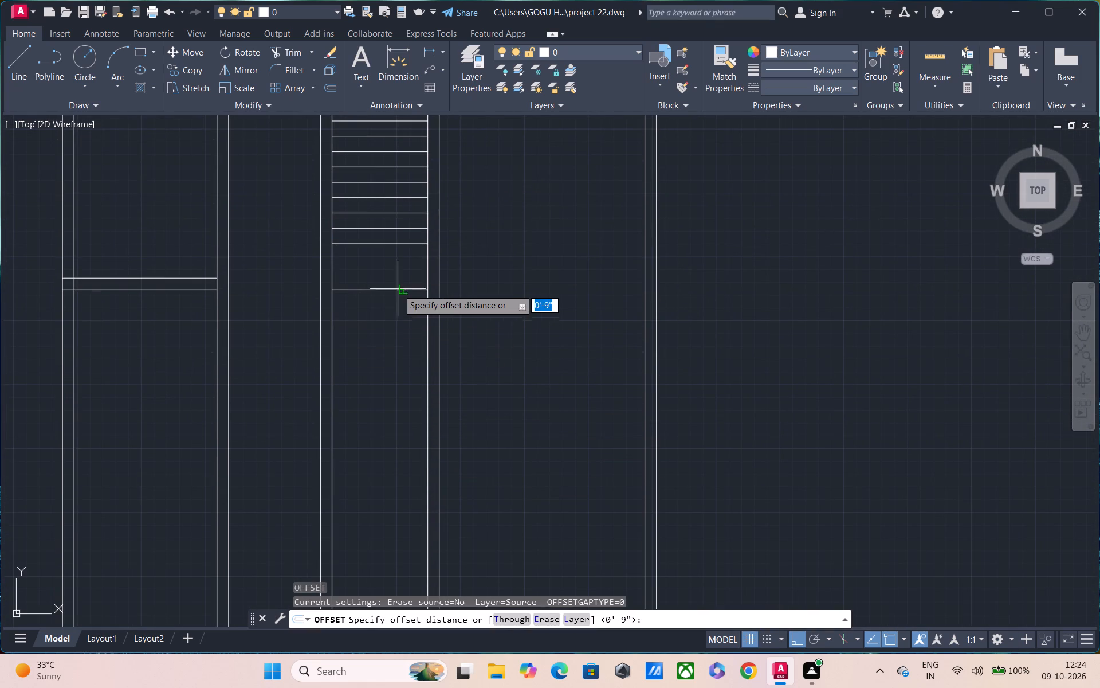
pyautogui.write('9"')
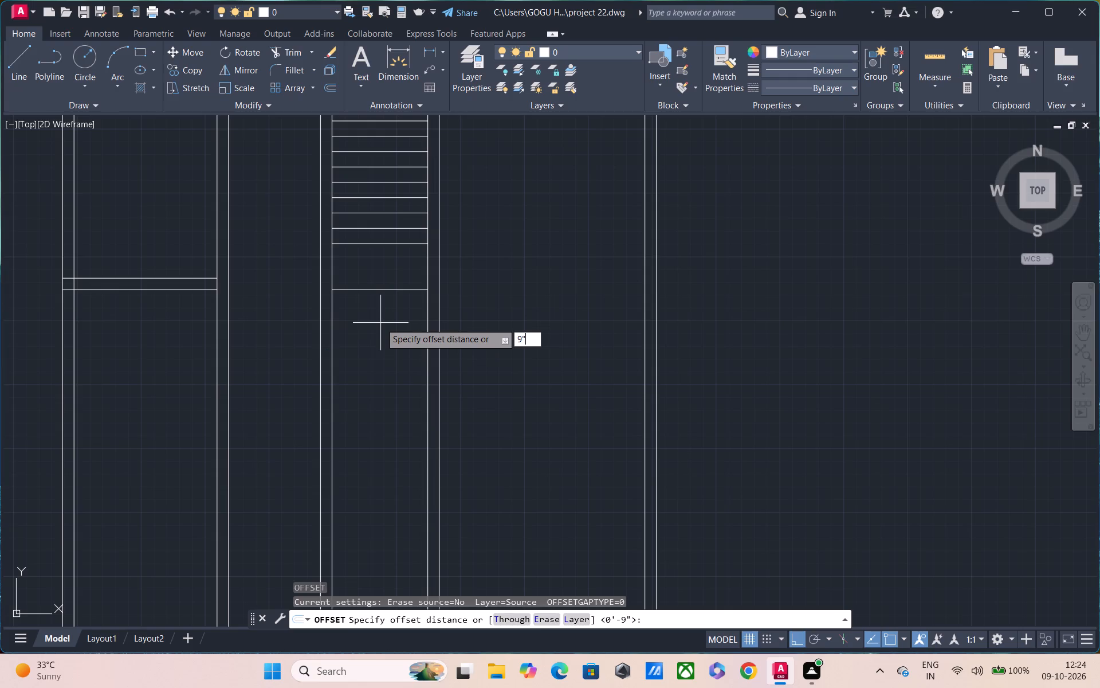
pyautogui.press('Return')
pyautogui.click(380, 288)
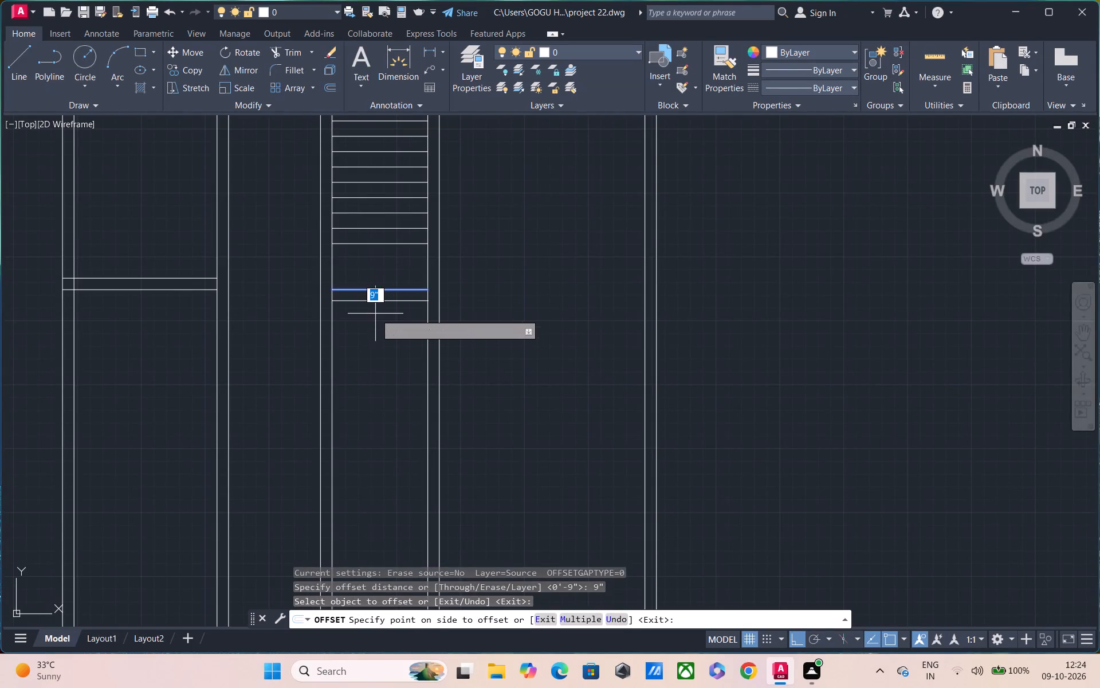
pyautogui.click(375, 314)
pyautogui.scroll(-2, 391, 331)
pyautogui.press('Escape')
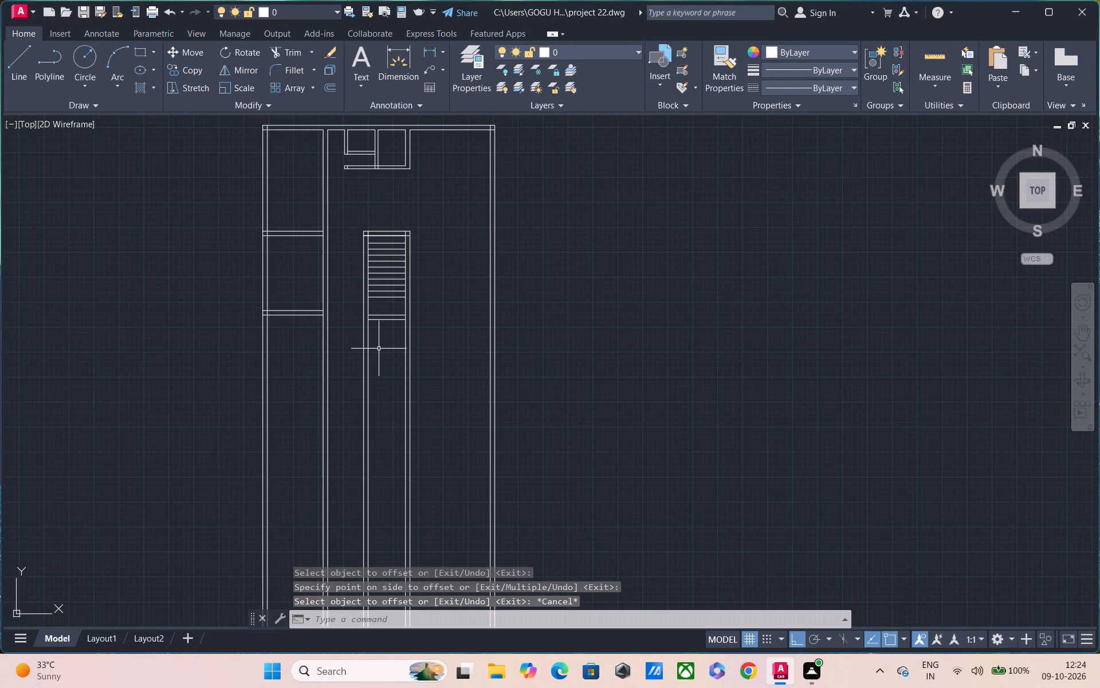
# Draw a line from the lower offset line's right end to the right exterior wall's outer line, up 9", and back to the stair wall.
pyautogui.write('l')
pyautogui.press('space')
pyautogui.scroll(3, 382, 323)
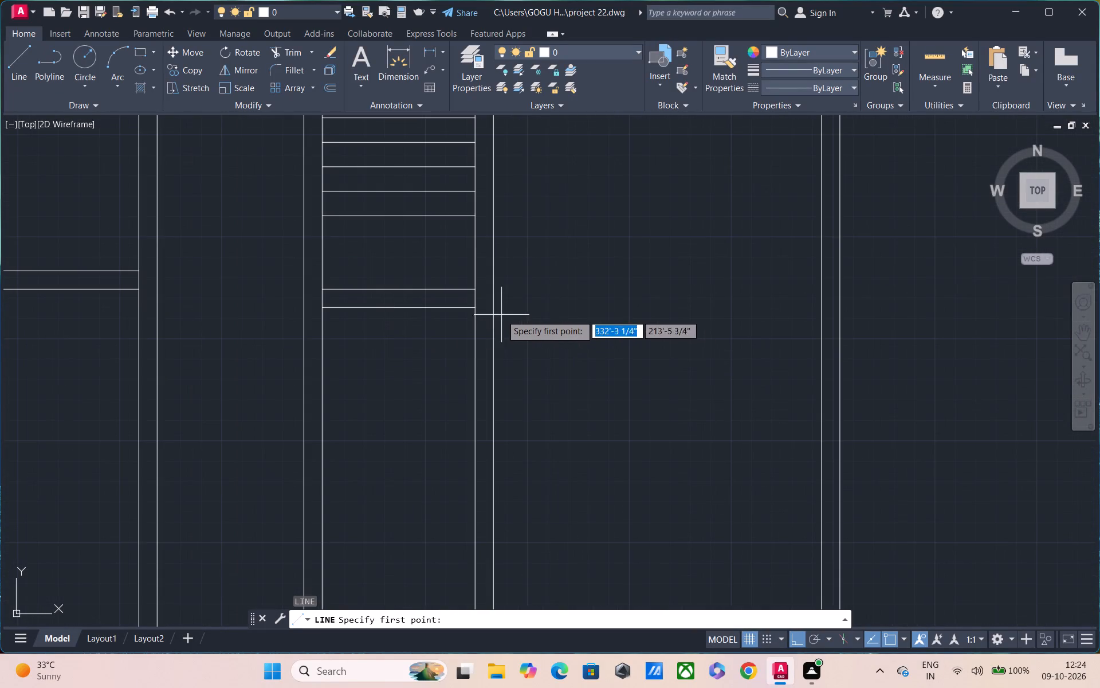
pyautogui.click(478, 310)
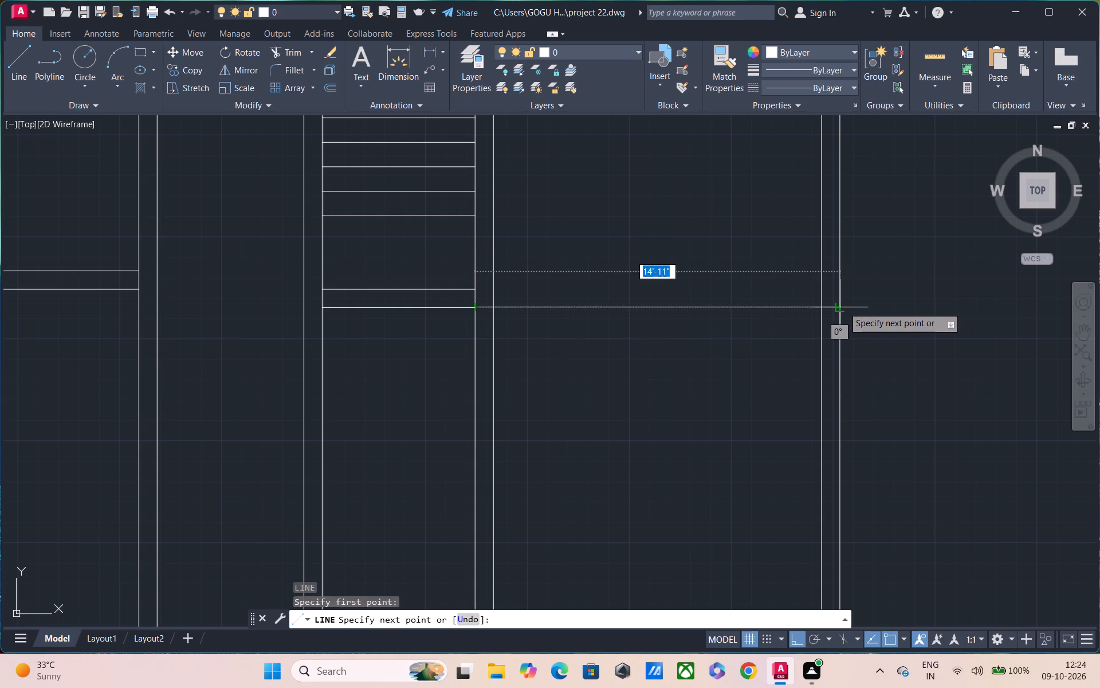
pyautogui.click(843, 307)
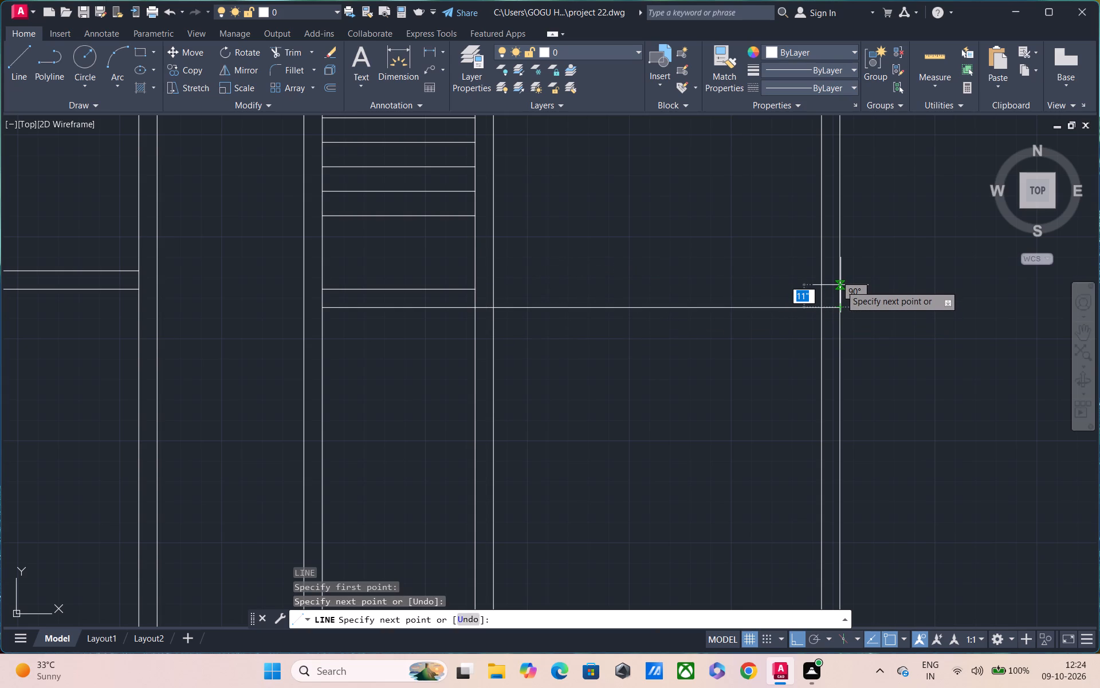
pyautogui.write('9"')
pyautogui.press('Return')
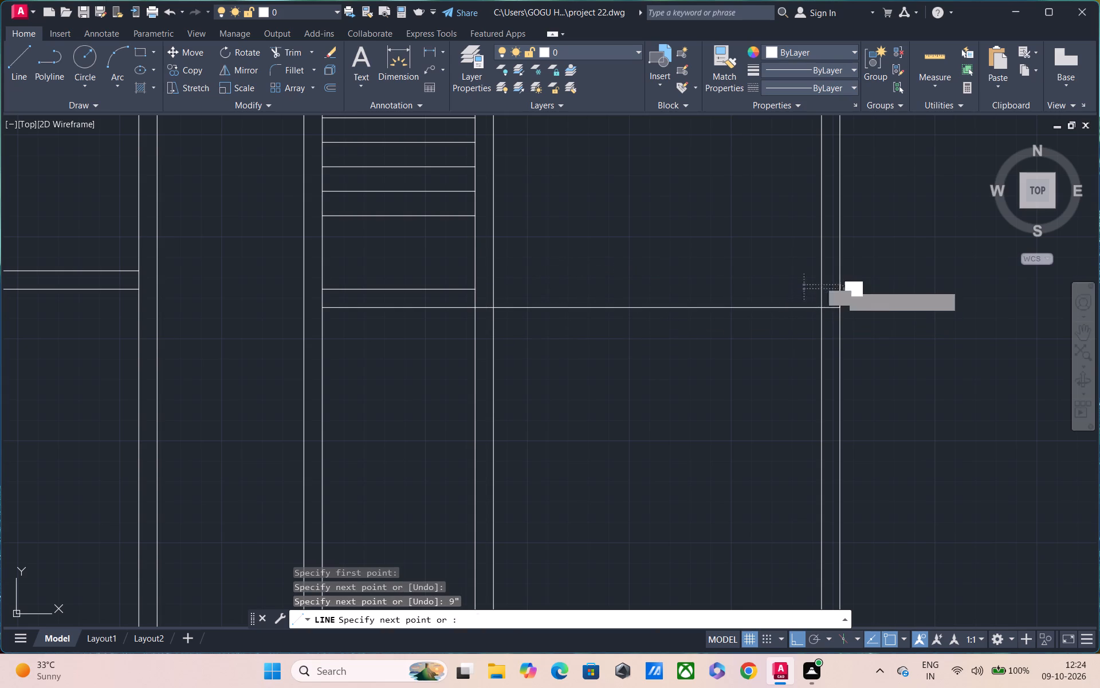
pyautogui.click(472, 291)
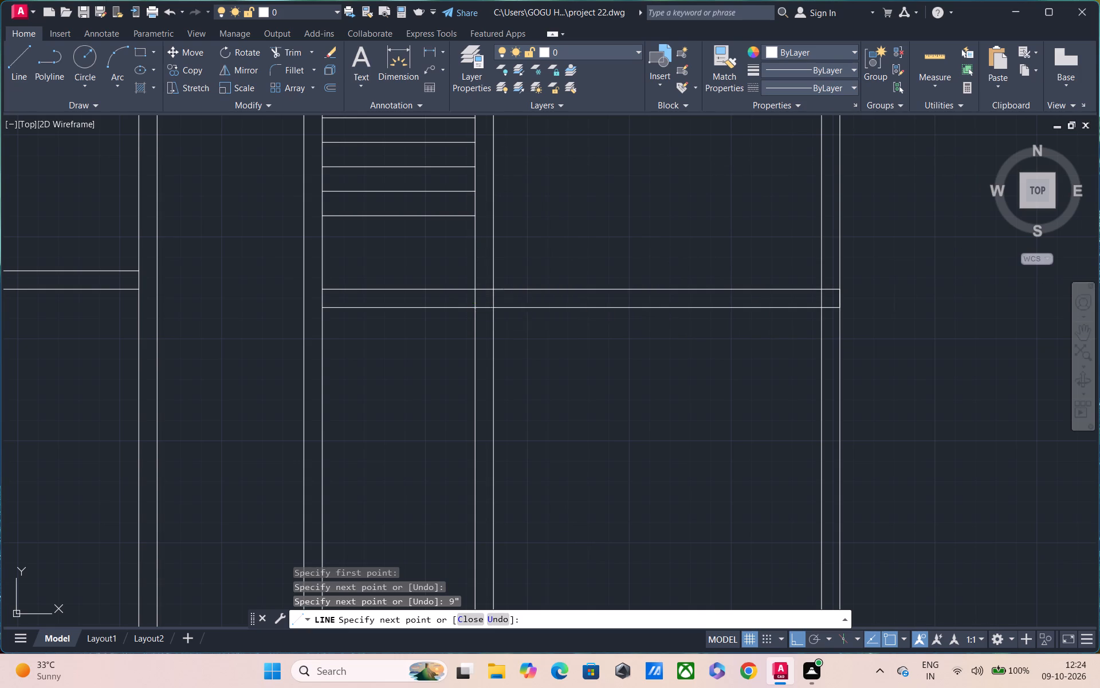
pyautogui.press('Escape')
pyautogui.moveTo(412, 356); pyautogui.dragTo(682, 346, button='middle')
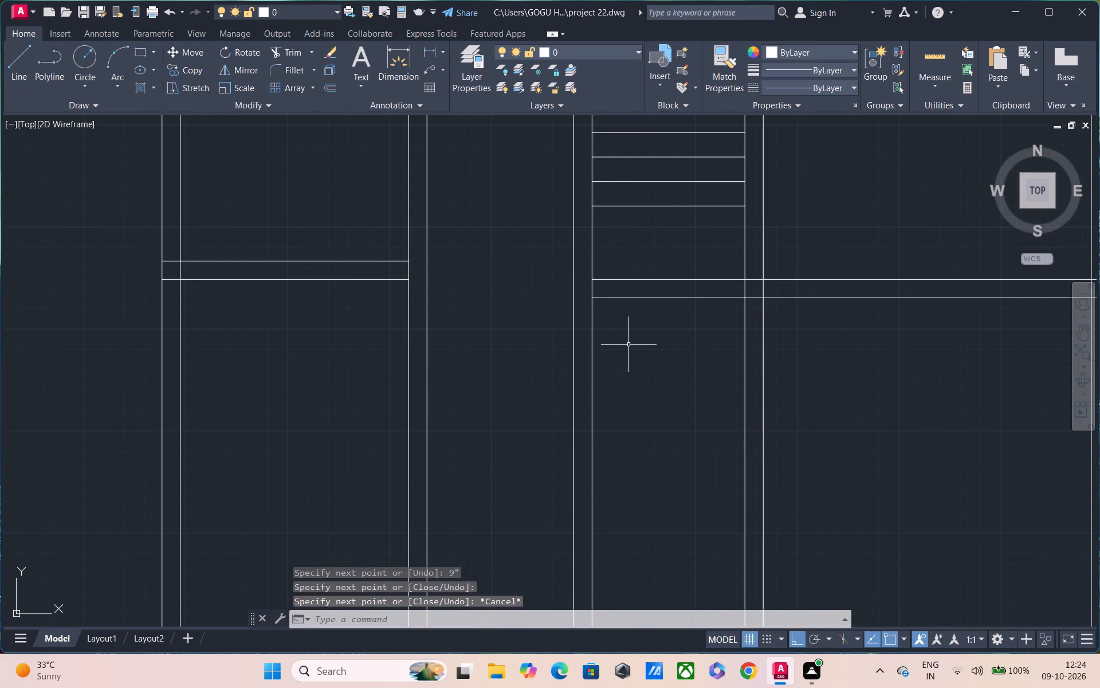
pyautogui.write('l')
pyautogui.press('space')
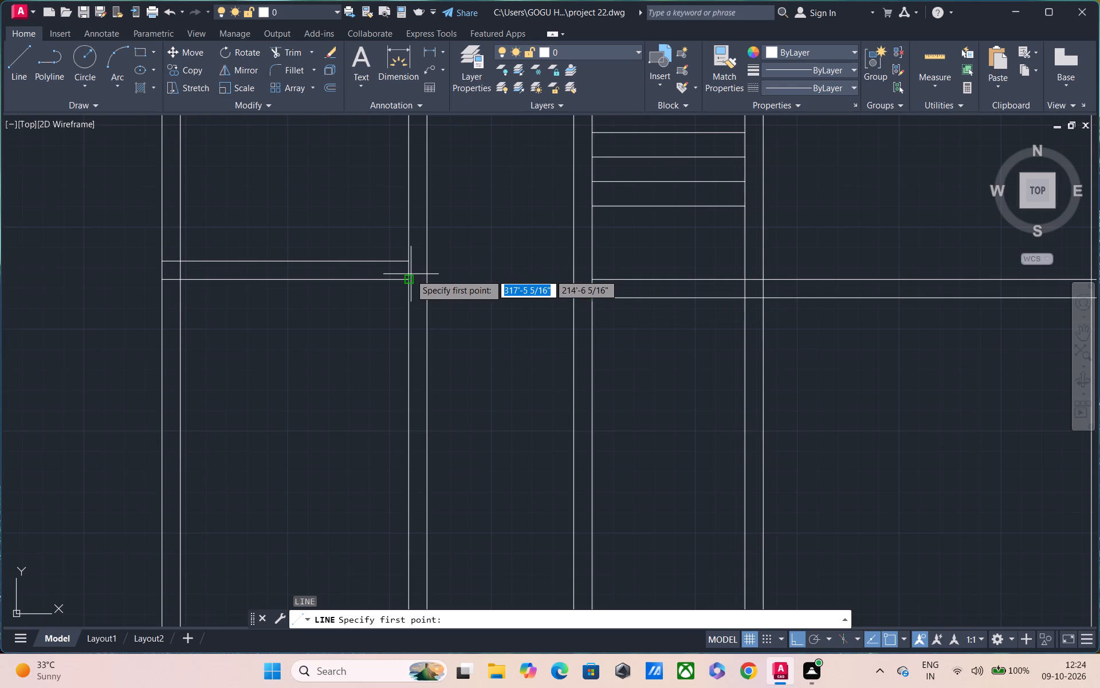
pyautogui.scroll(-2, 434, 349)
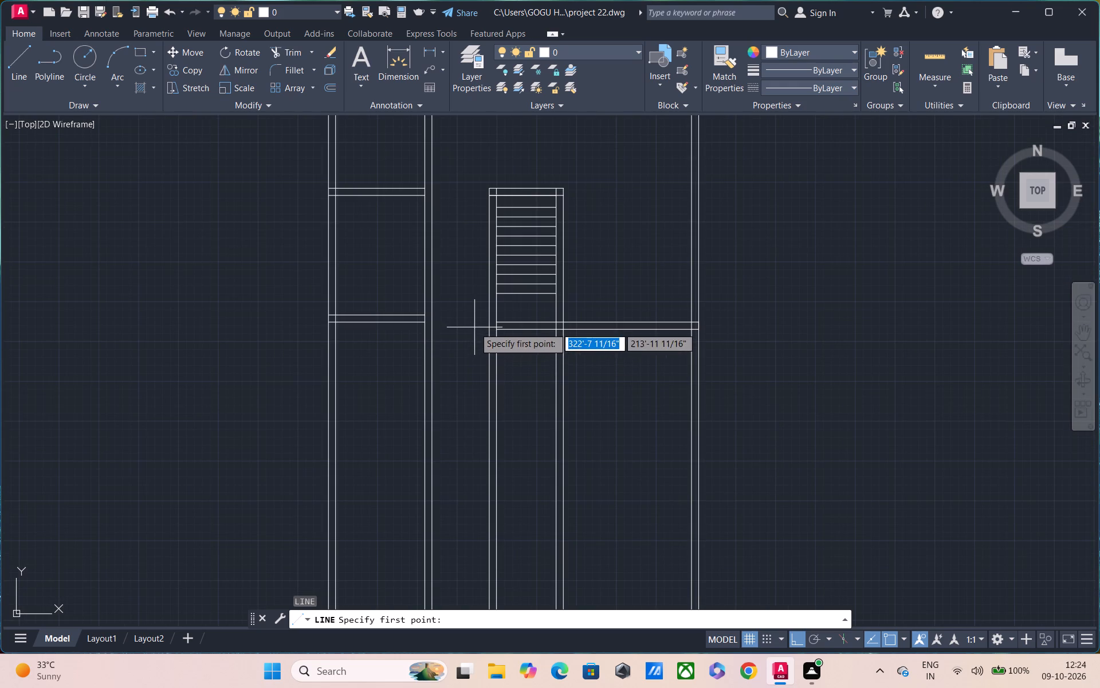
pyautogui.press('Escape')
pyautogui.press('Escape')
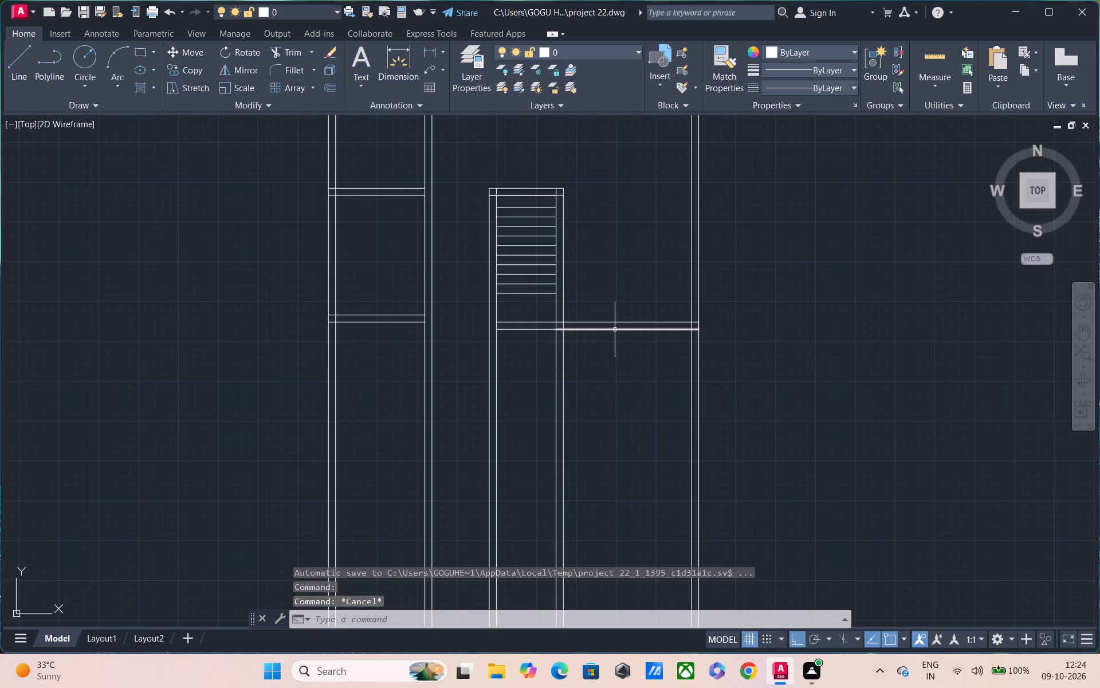
# Delete the lower line of the right cross wall and the lower offset line beneath the staircase.
pyautogui.click(615, 330)
pyautogui.press('BackSpace')
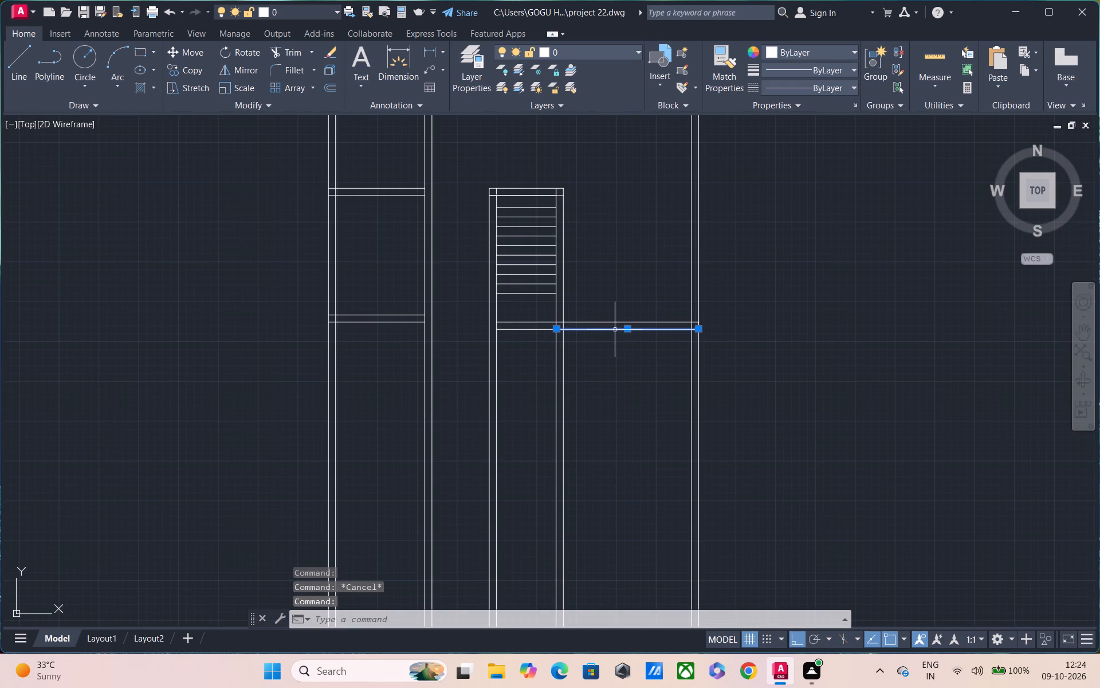
pyautogui.press('Delete')
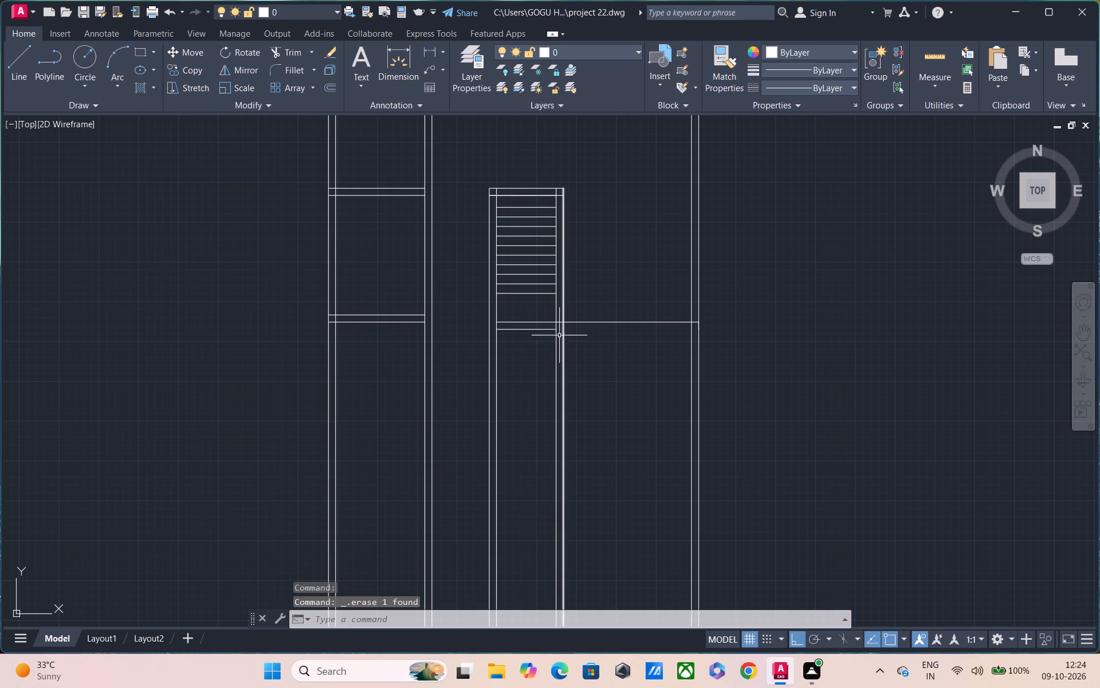
pyautogui.click(542, 330)
pyautogui.press('Delete')
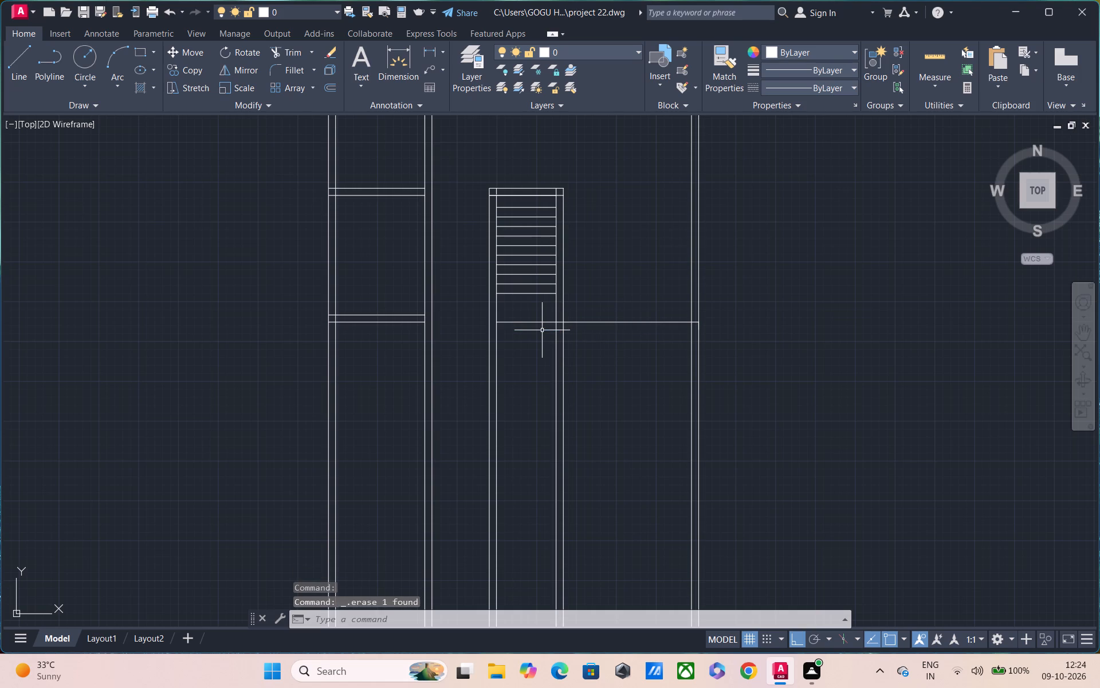
# Offset the staircase's bottom line and its extension to the right exterior wall 9" upward.
pyautogui.write('o')
pyautogui.press('space')
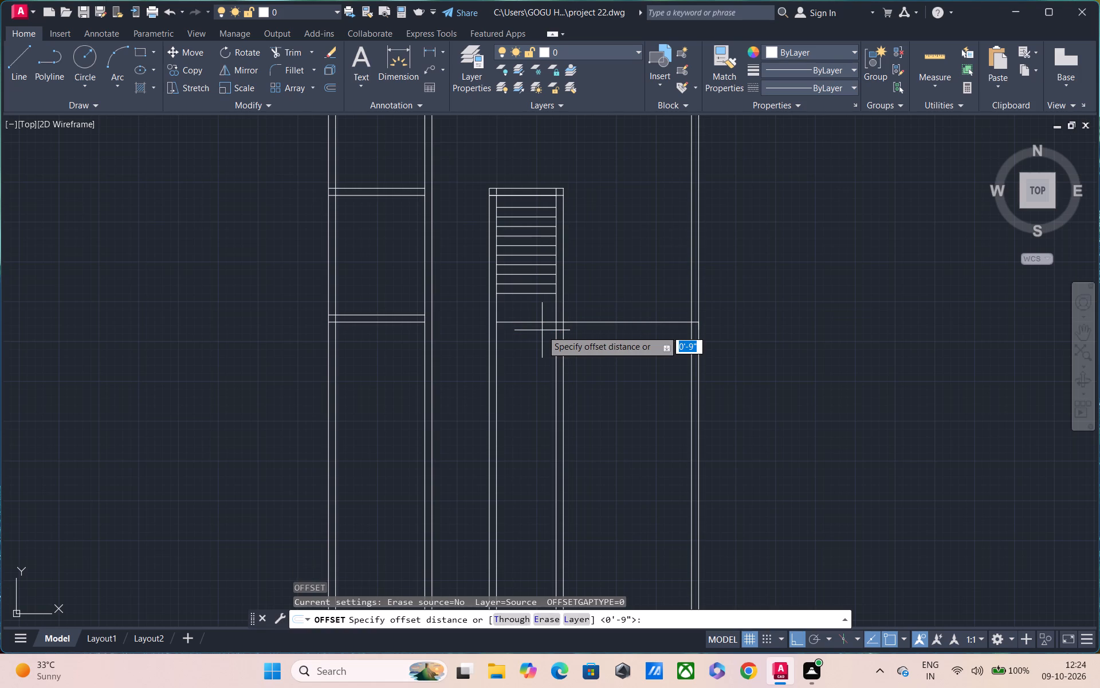
pyautogui.write('9"')
pyautogui.press('Return')
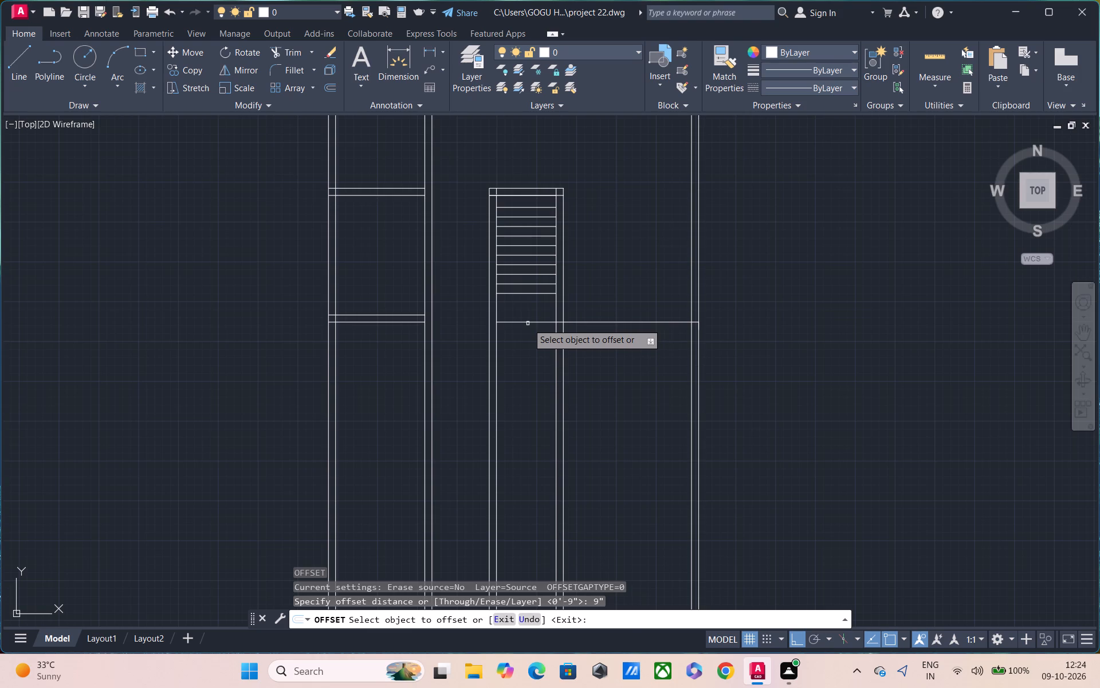
pyautogui.click(528, 322)
pyautogui.click(528, 316)
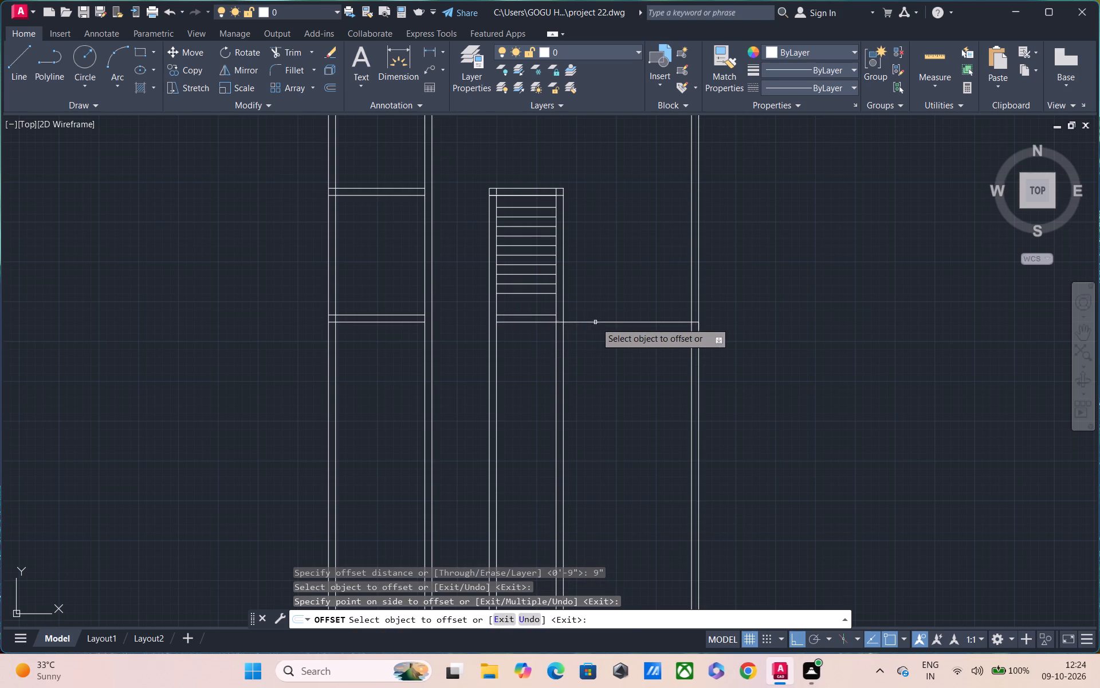
pyautogui.click(596, 322)
pyautogui.click(598, 314)
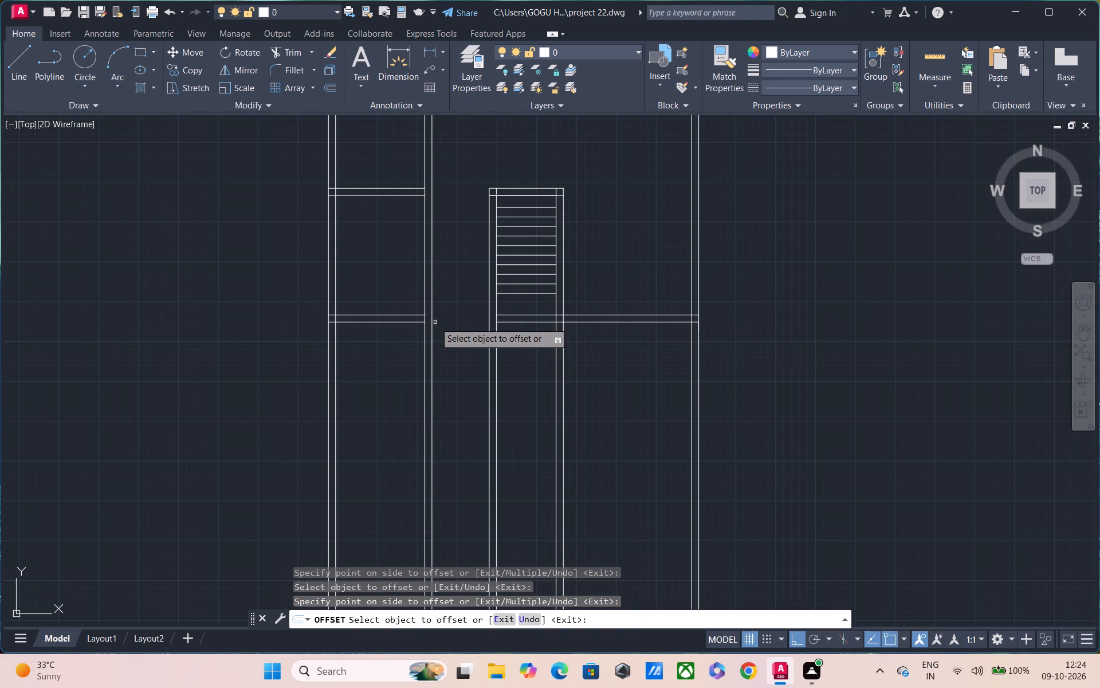
pyautogui.press('Escape')
# Draw two horizontal lines joining the lower left cross wall's bottom and top lines to the matching lines below the staircase.
pyautogui.press('l')
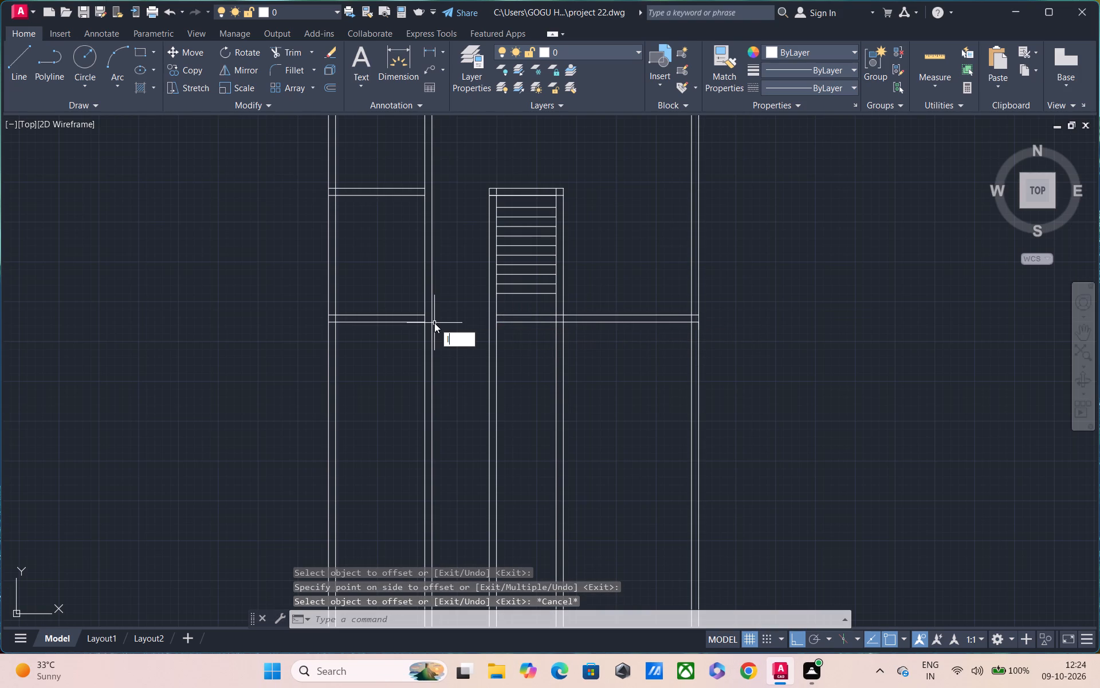
pyautogui.press('space')
pyautogui.scroll(3, 434, 323)
pyautogui.click(387, 318)
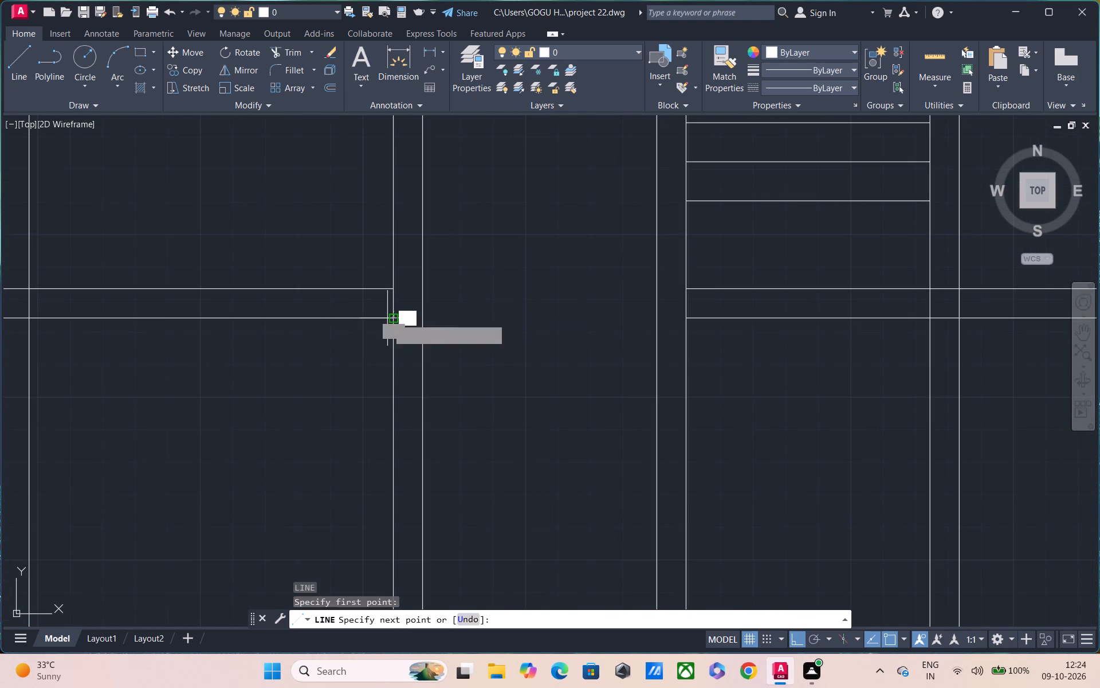
pyautogui.click(690, 320)
pyautogui.press('Escape')
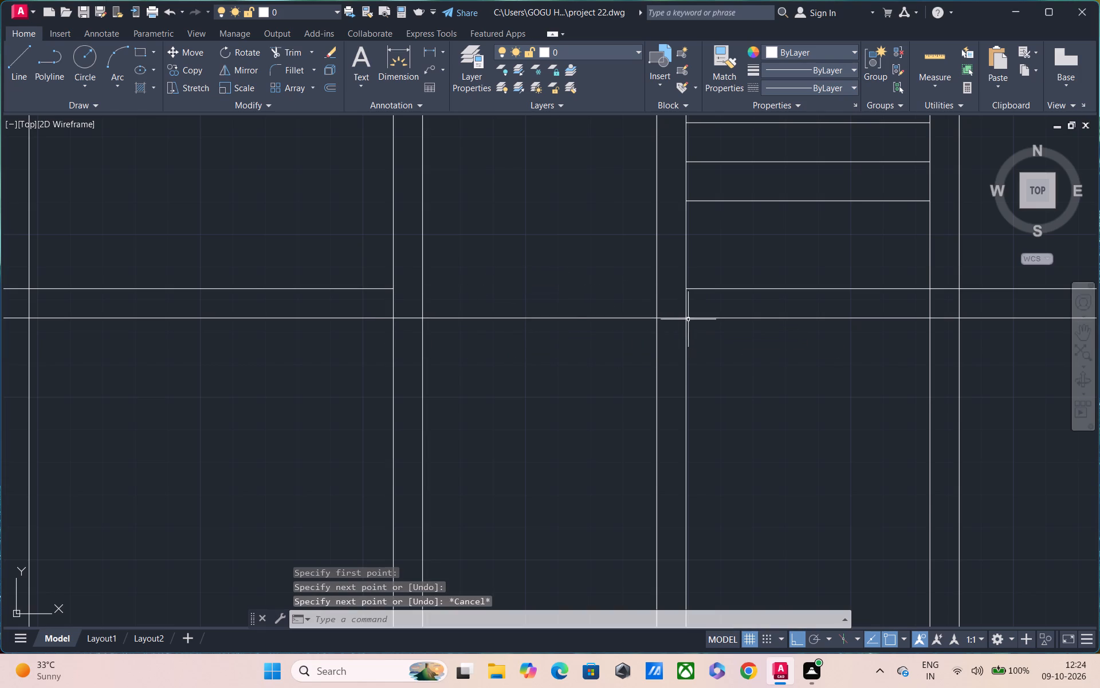
pyautogui.write('l')
pyautogui.press('space')
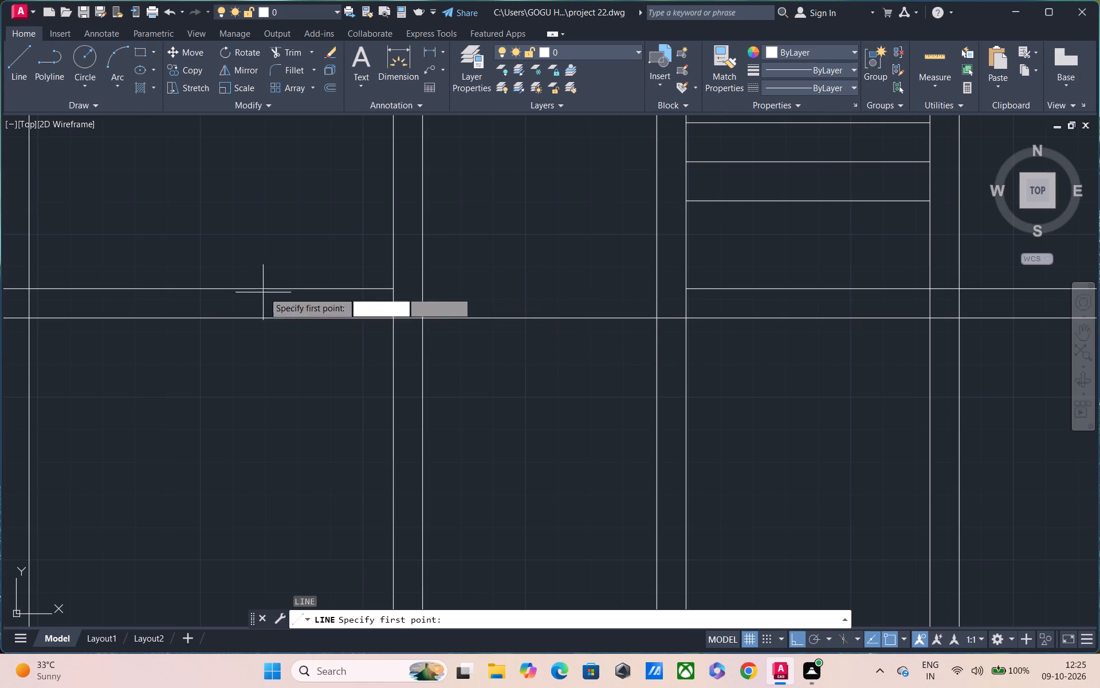
pyautogui.click(390, 290)
pyautogui.click(690, 285)
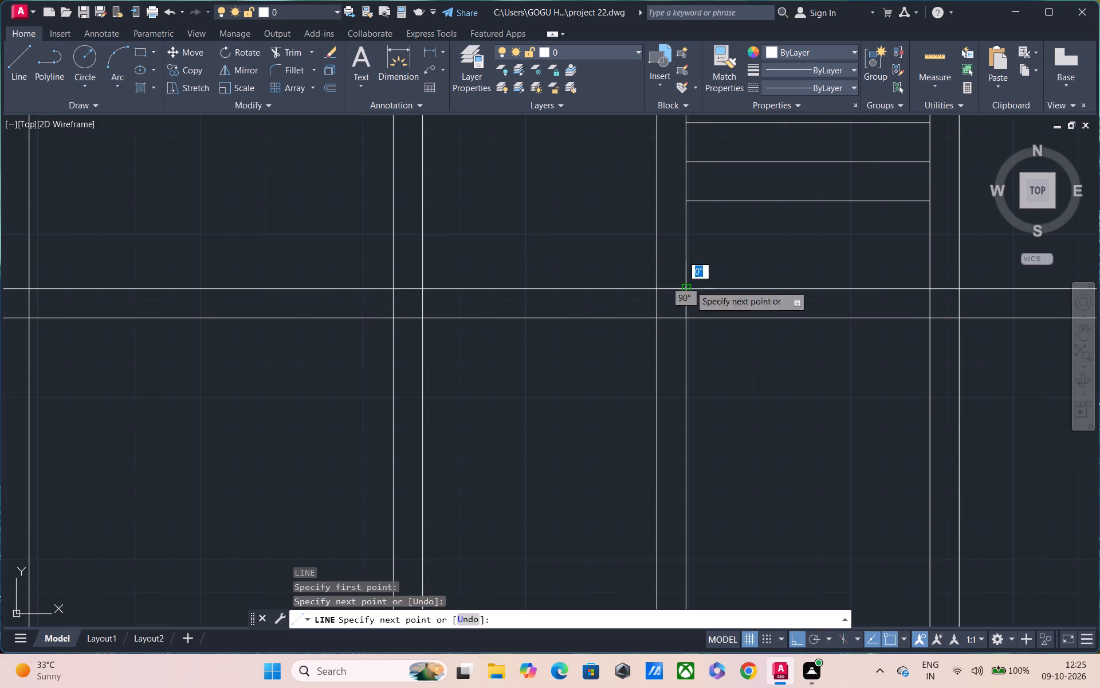
# Trim away all the vertical wall lines extending below the full-width cross wall beneath the staircase.
pyautogui.press('Escape')
pyautogui.write('tr')
pyautogui.press('space')
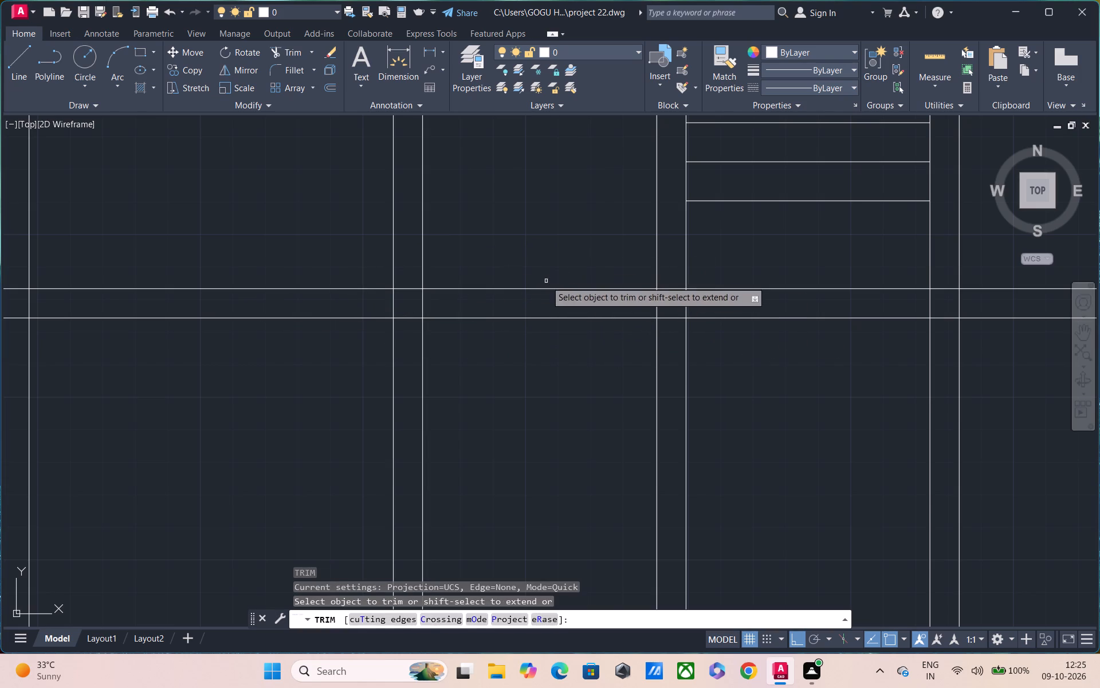
pyautogui.scroll(-2, 655, 209)
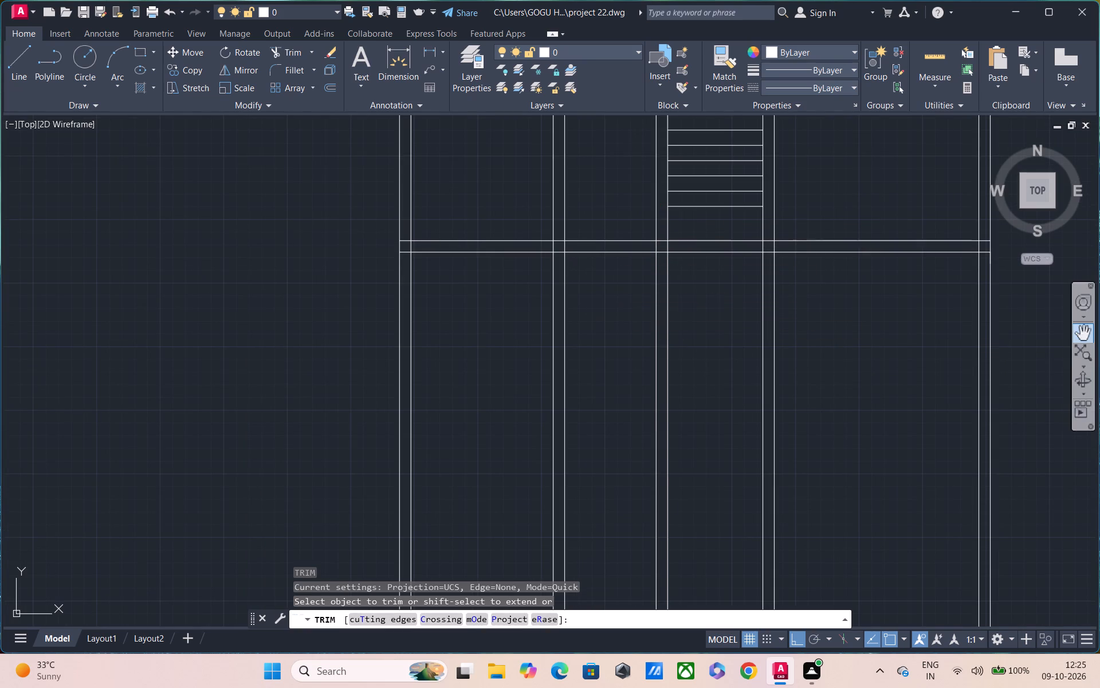
pyautogui.moveTo(1042, 334); pyautogui.dragTo(243, 511)
pyautogui.scroll(-2, 266, 494)
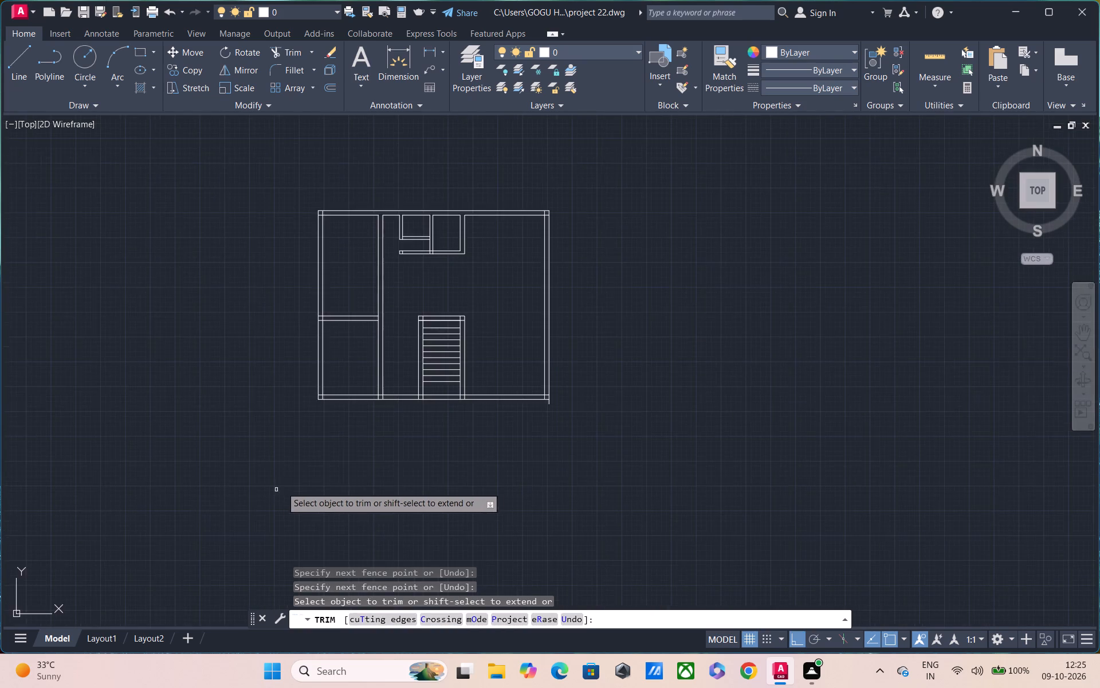
pyautogui.moveTo(293, 484); pyautogui.dragTo(392, 486, button='middle')
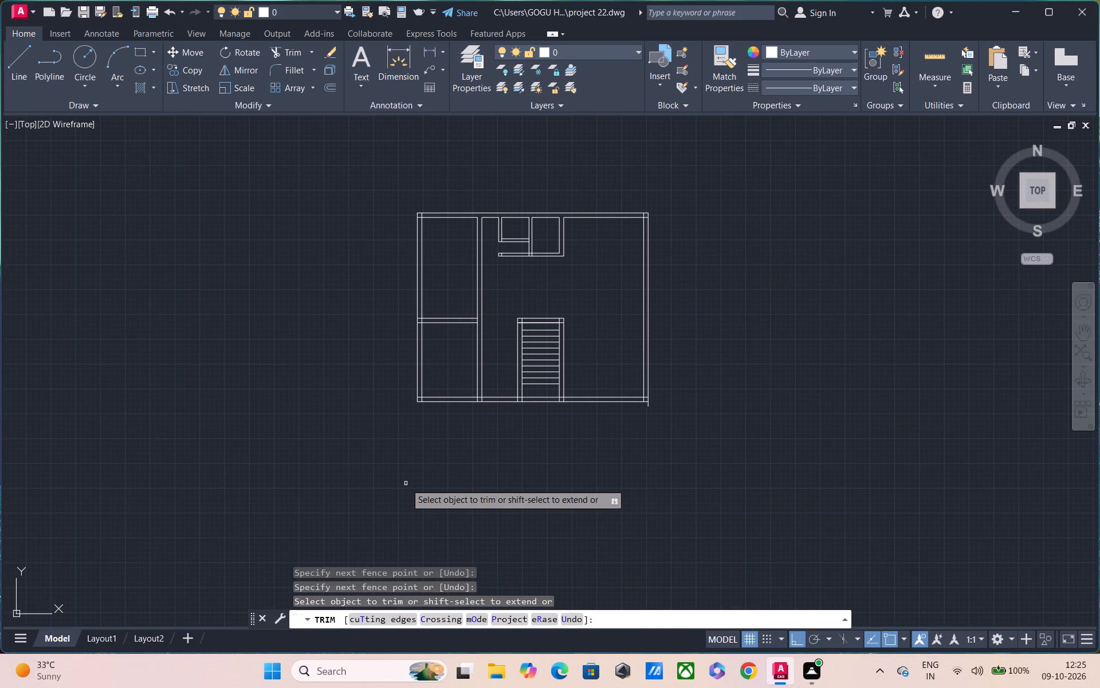
pyautogui.press('Escape')
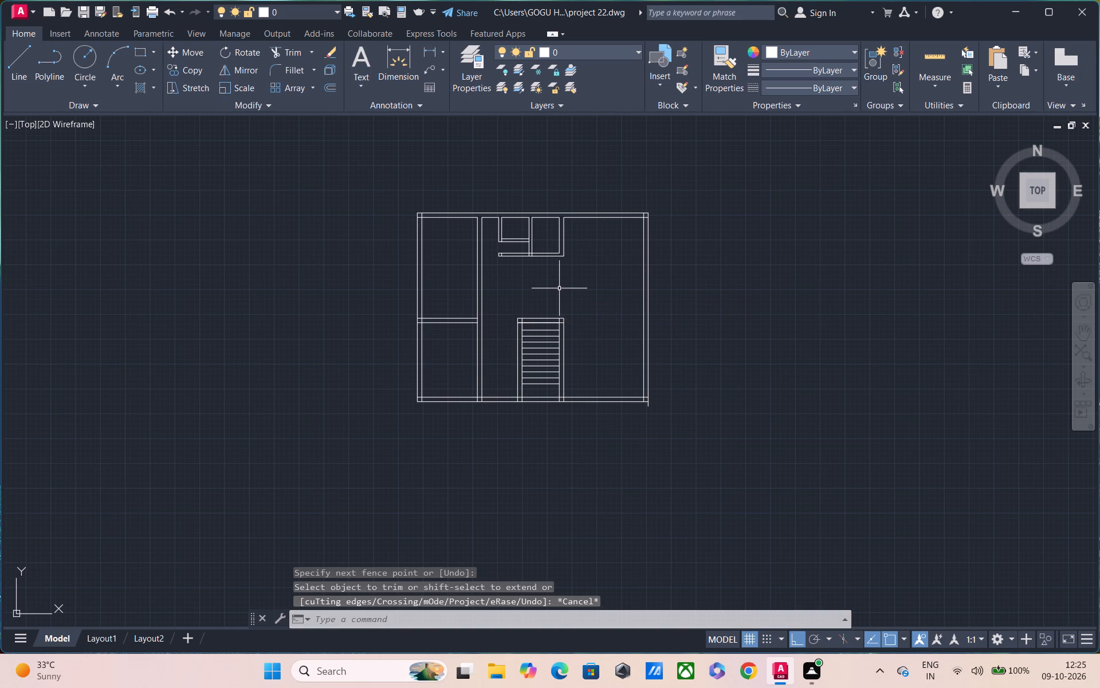
# Offset the top exterior wall's inner line in the right-hand room 12.5' downward, and offset that new line 9" downward to form a wall.
pyautogui.write('o')
pyautogui.press('space')
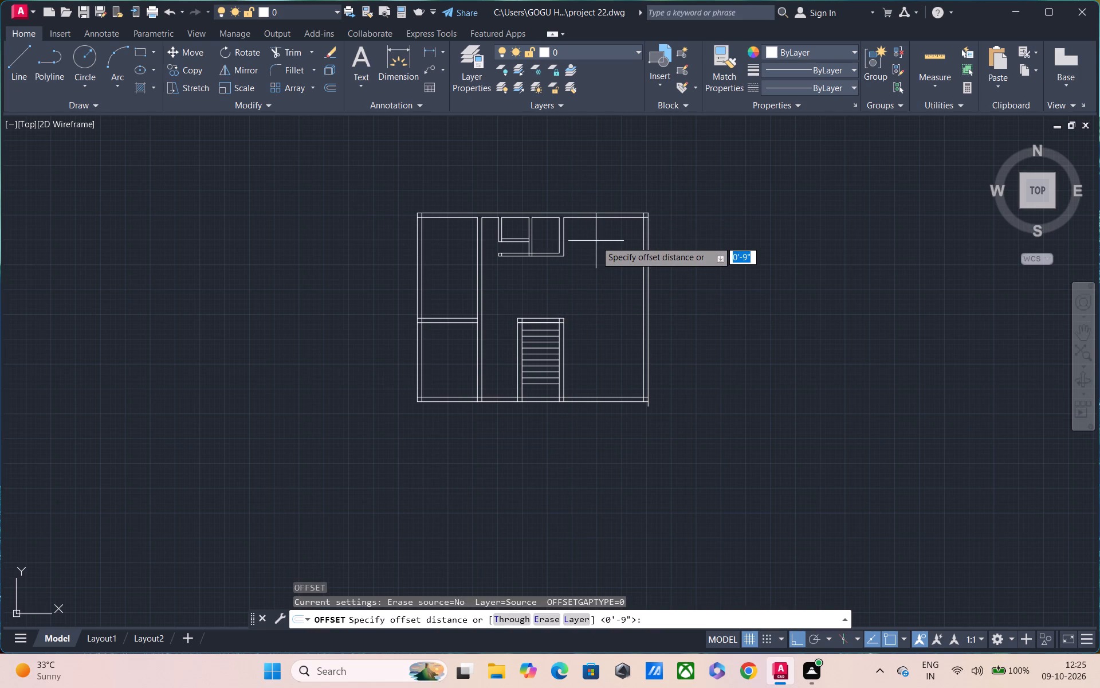
pyautogui.write("12.5'")
pyautogui.press('Return')
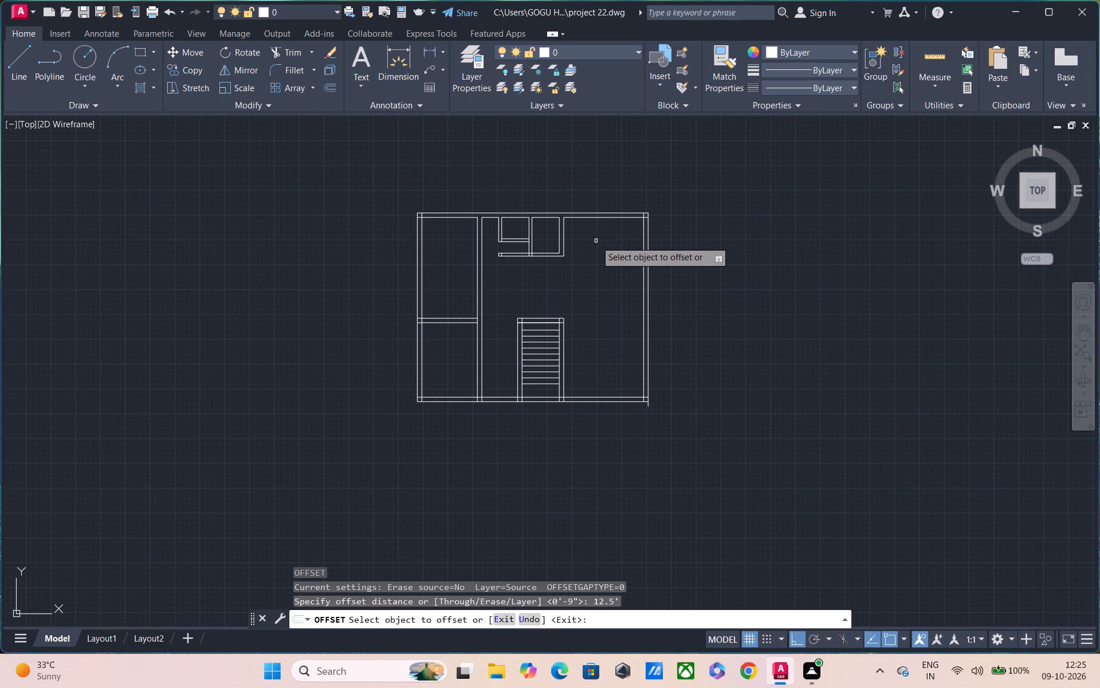
pyautogui.click(621, 218)
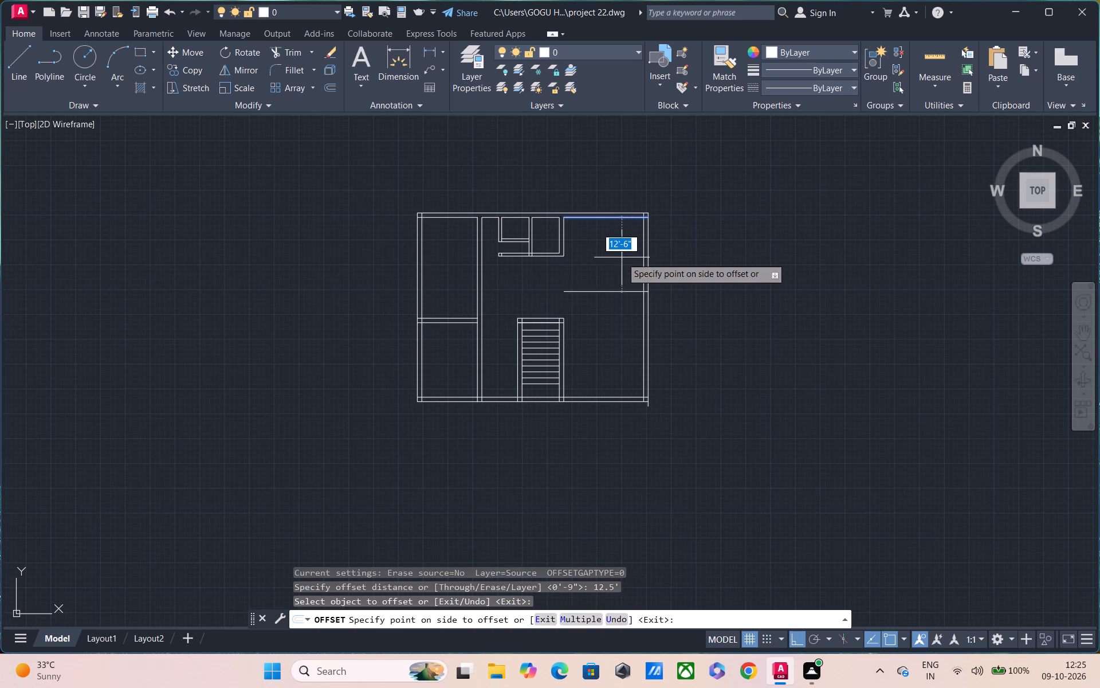
pyautogui.click(622, 257)
pyautogui.click(620, 290)
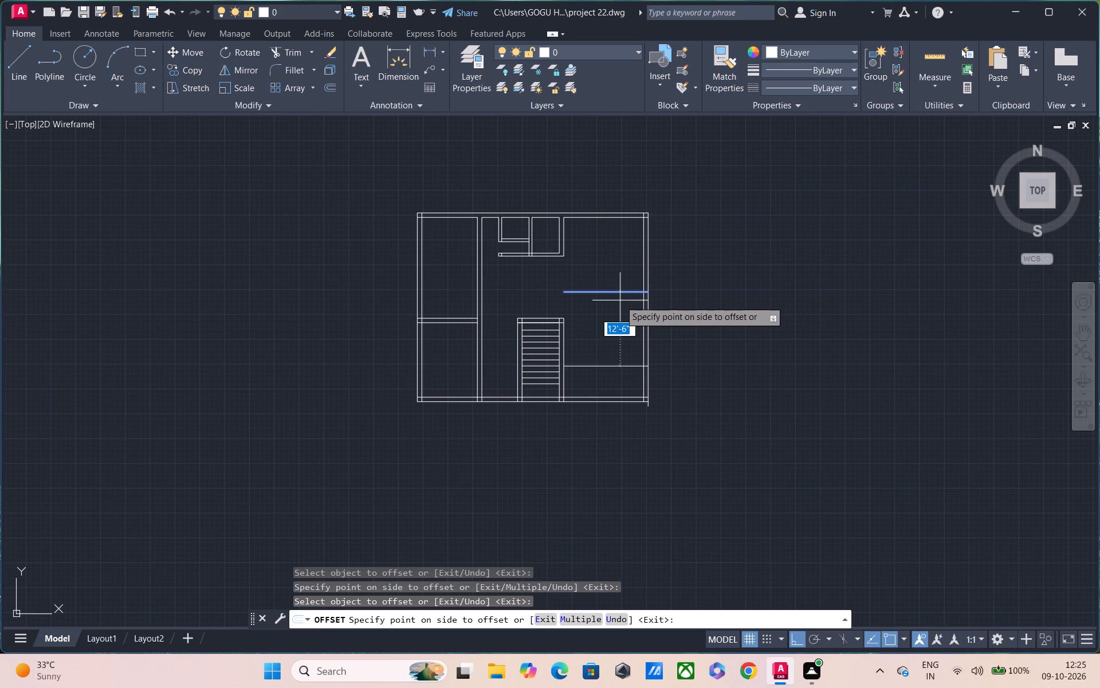
pyautogui.write('9"')
pyautogui.press('Return')
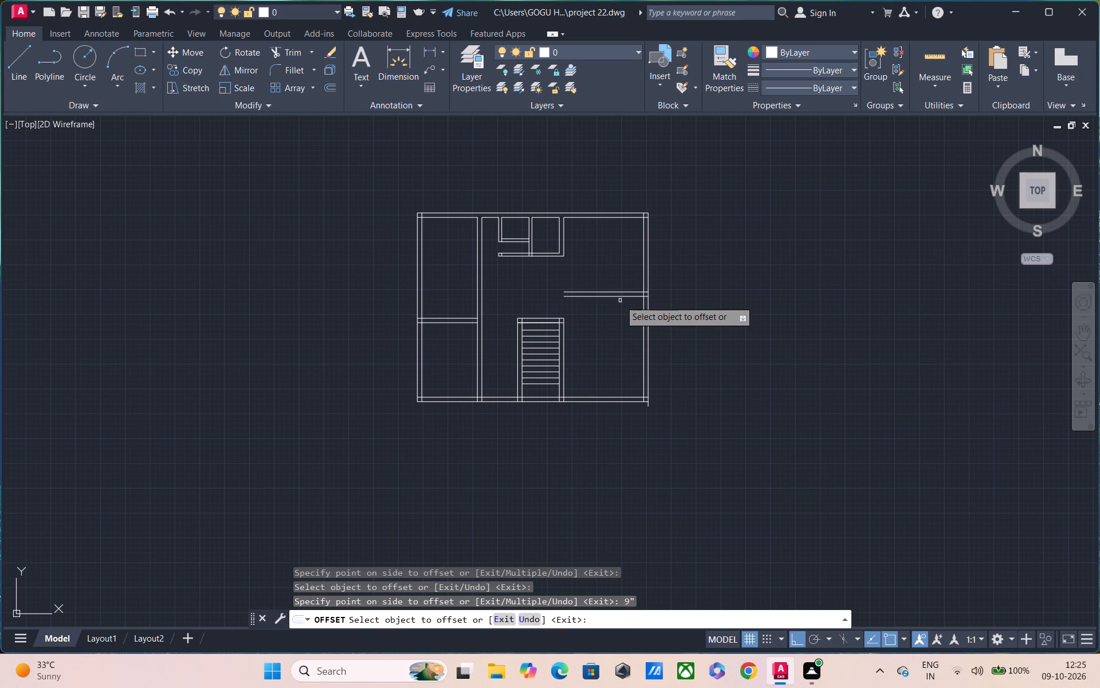
pyautogui.scroll(1, 620, 300)
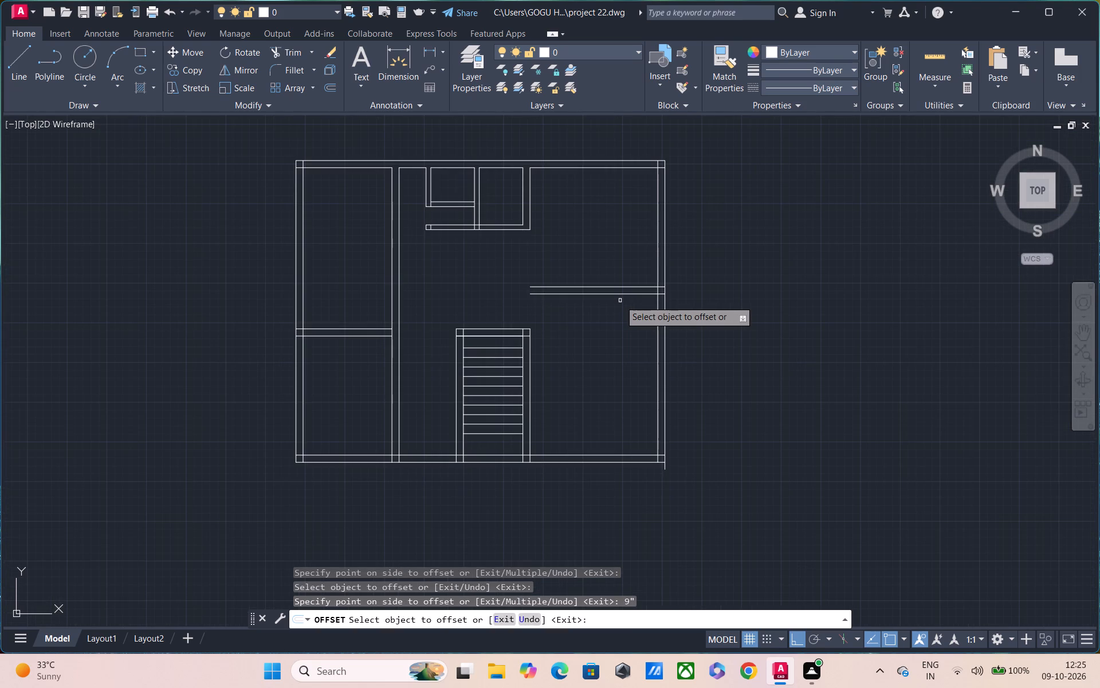
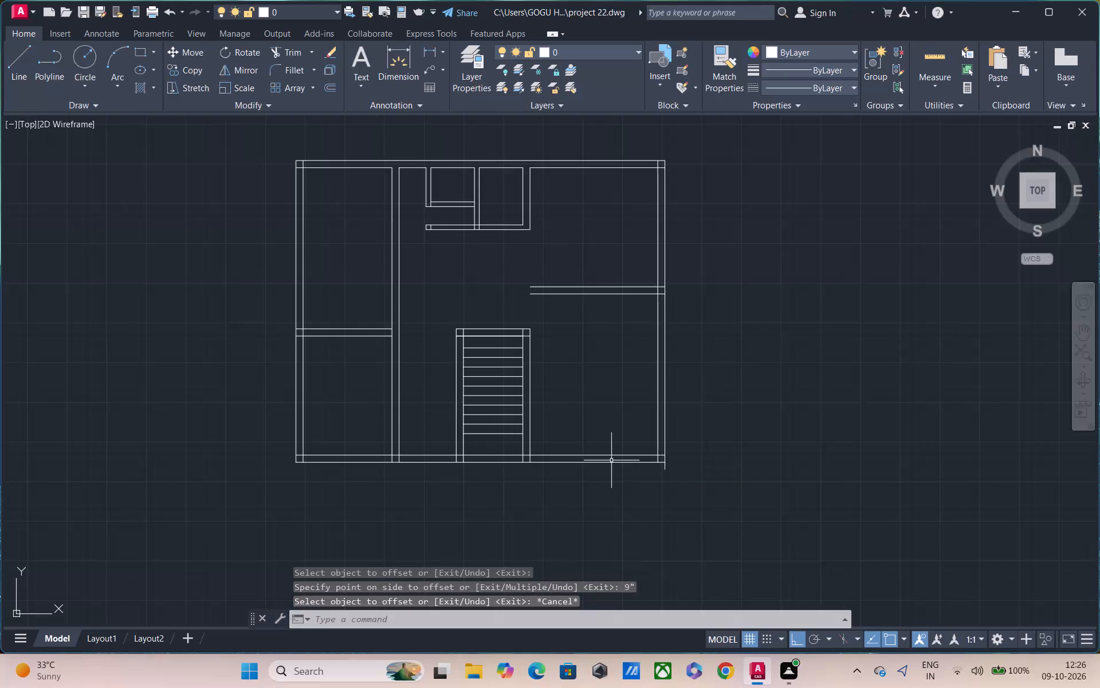
# Trim the crossing lines where the staircase's right wall meets the bottom exterior wall, opening the junction.
pyautogui.write('tr')
pyautogui.press('space')
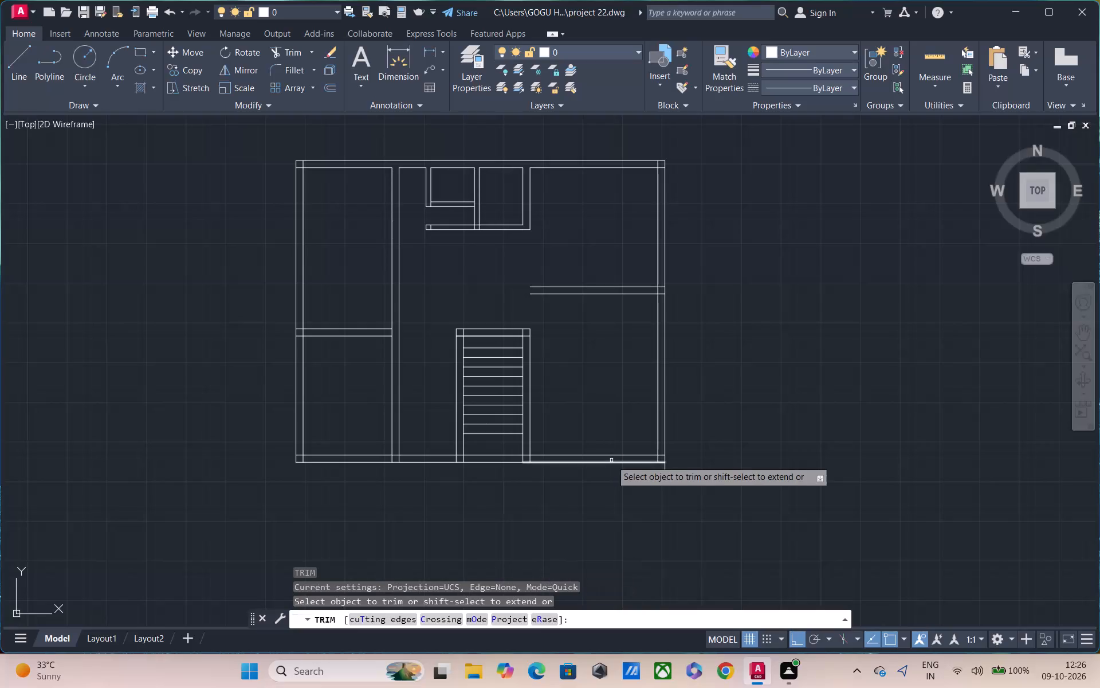
pyautogui.scroll(5, 541, 464)
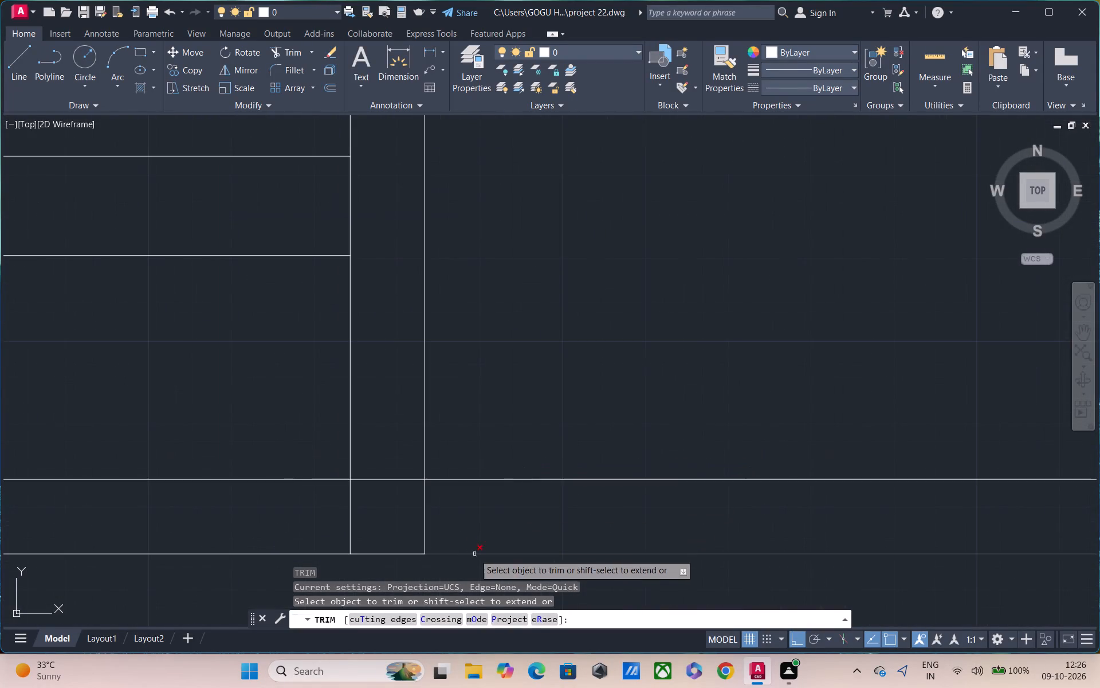
pyautogui.moveTo(440, 522); pyautogui.dragTo(333, 527)
pyautogui.moveTo(378, 460); pyautogui.dragTo(380, 509)
pyautogui.scroll(-2, 395, 483)
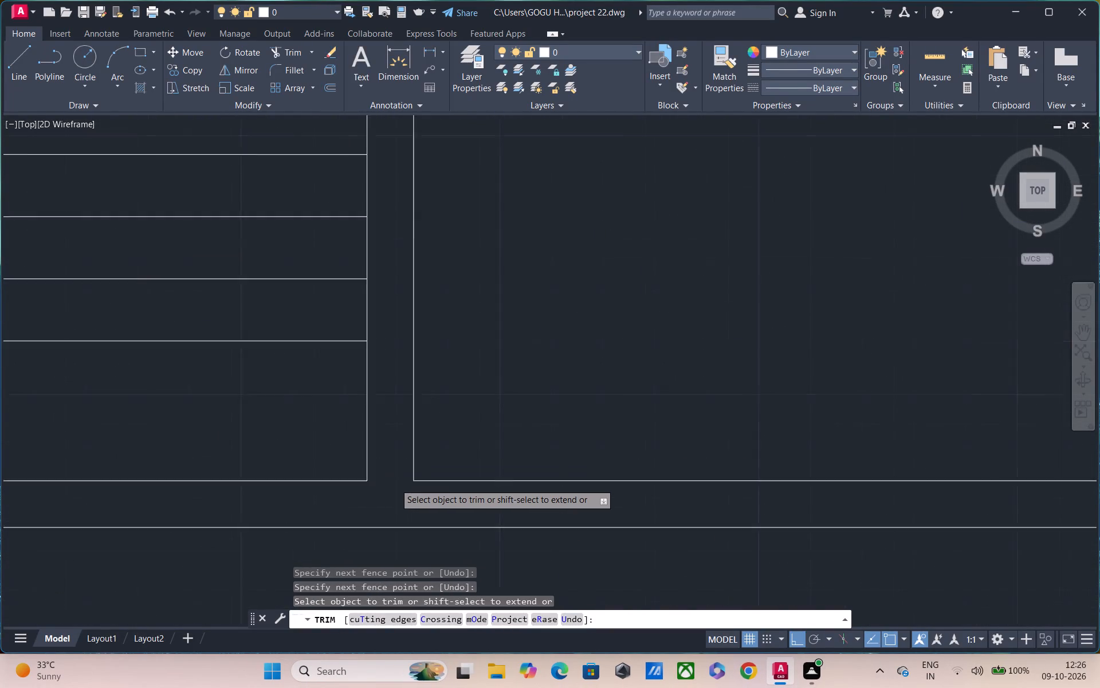
pyautogui.press('Escape')
# Offset the bottom exterior wall's inner line in the lower right room 12'6" upward.
pyautogui.write('o')
pyautogui.press('space')
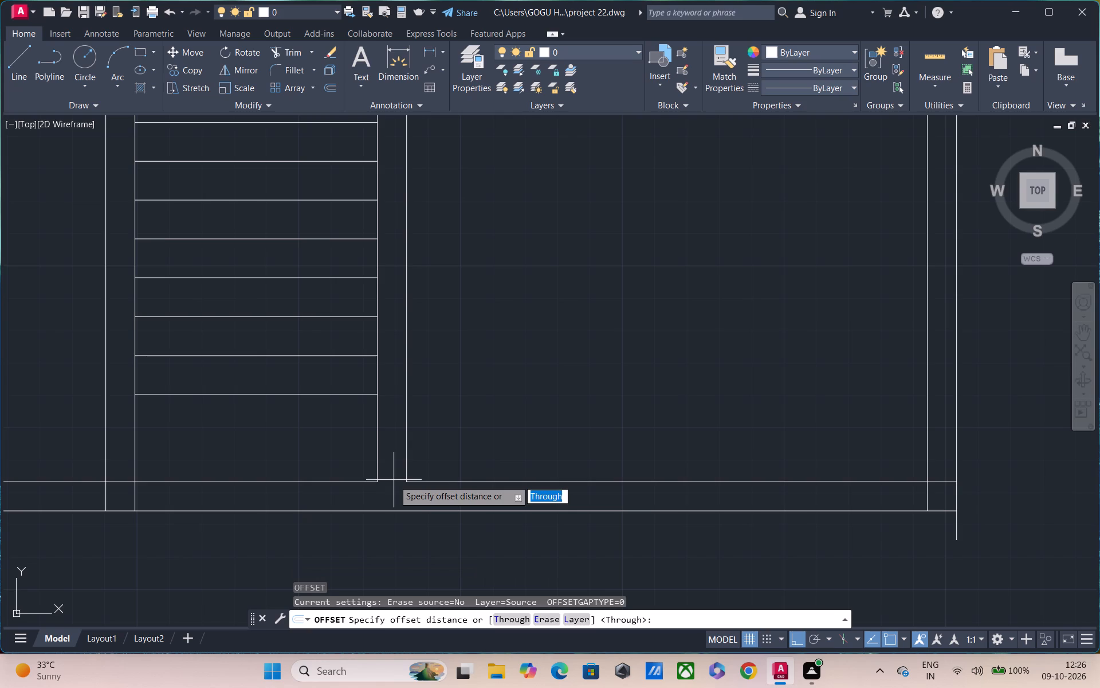
pyautogui.doubleClick(483, 460)
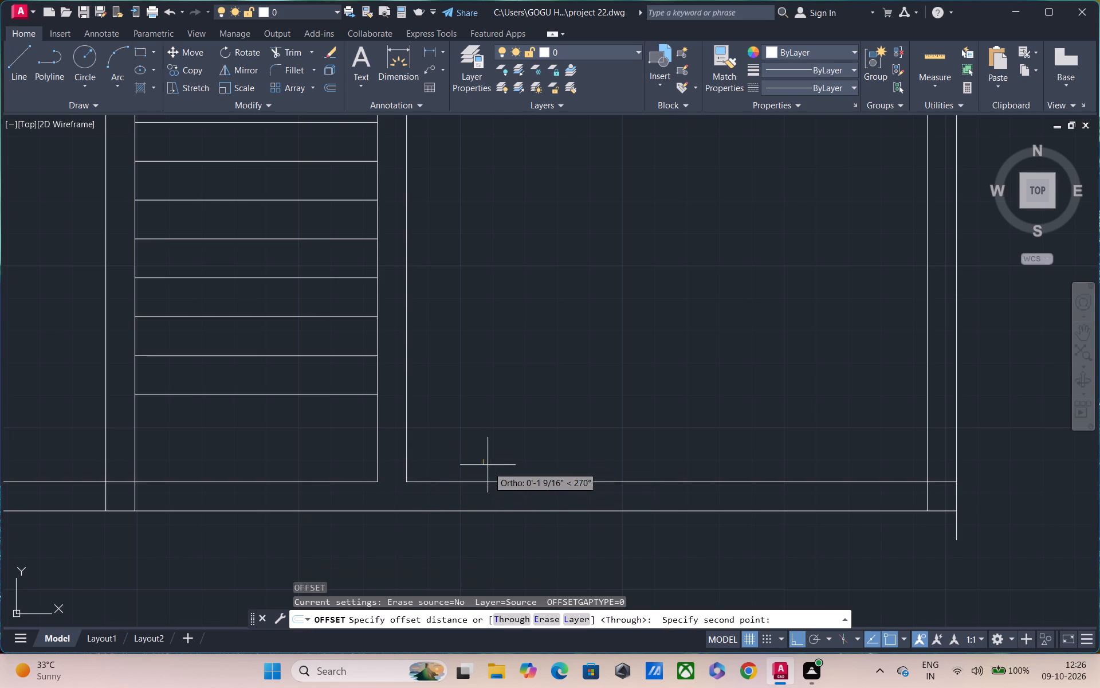
pyautogui.click(490, 470)
pyautogui.click(493, 481)
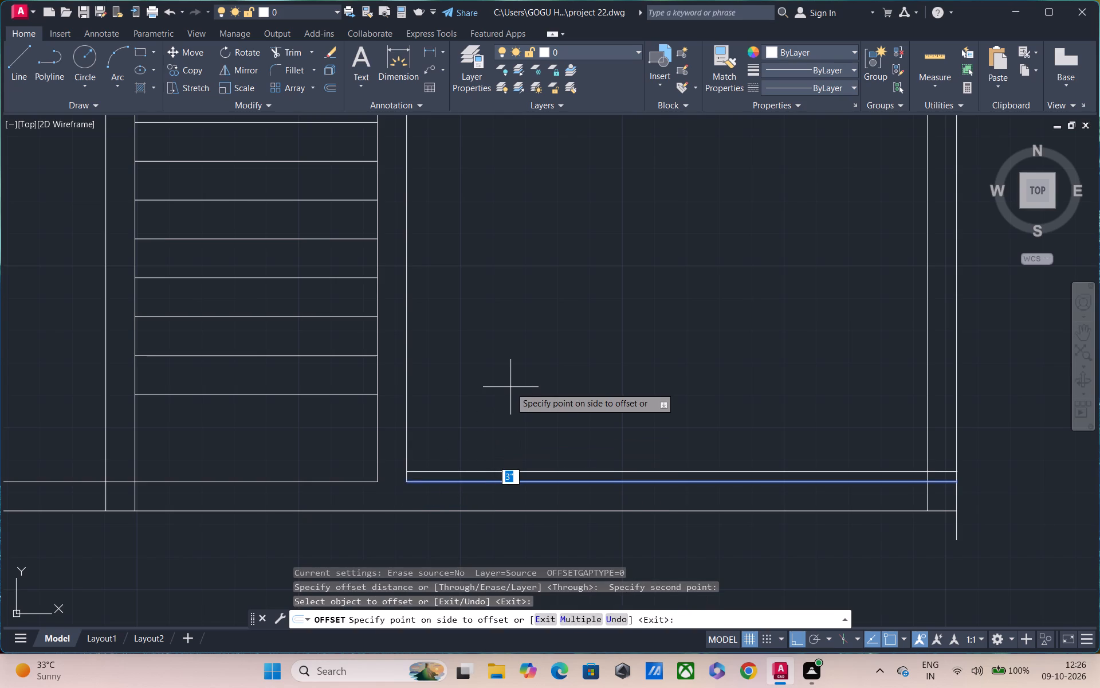
pyautogui.write('12\'6"')
pyautogui.press('Return')
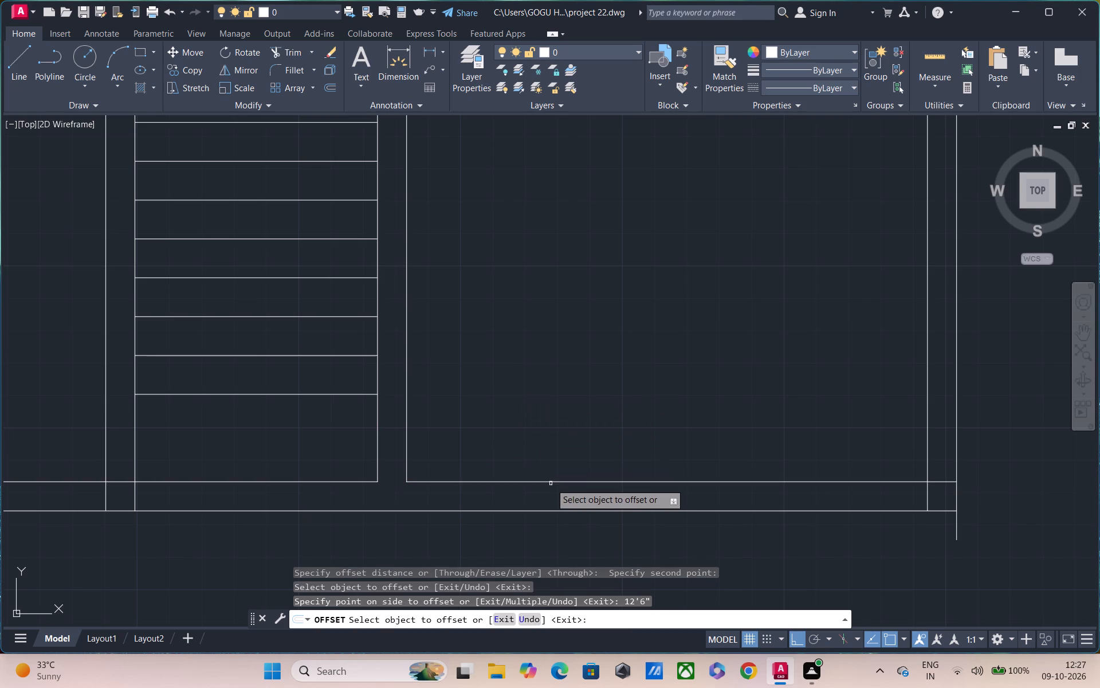
pyautogui.click(551, 481)
pyautogui.write('12\'6"')
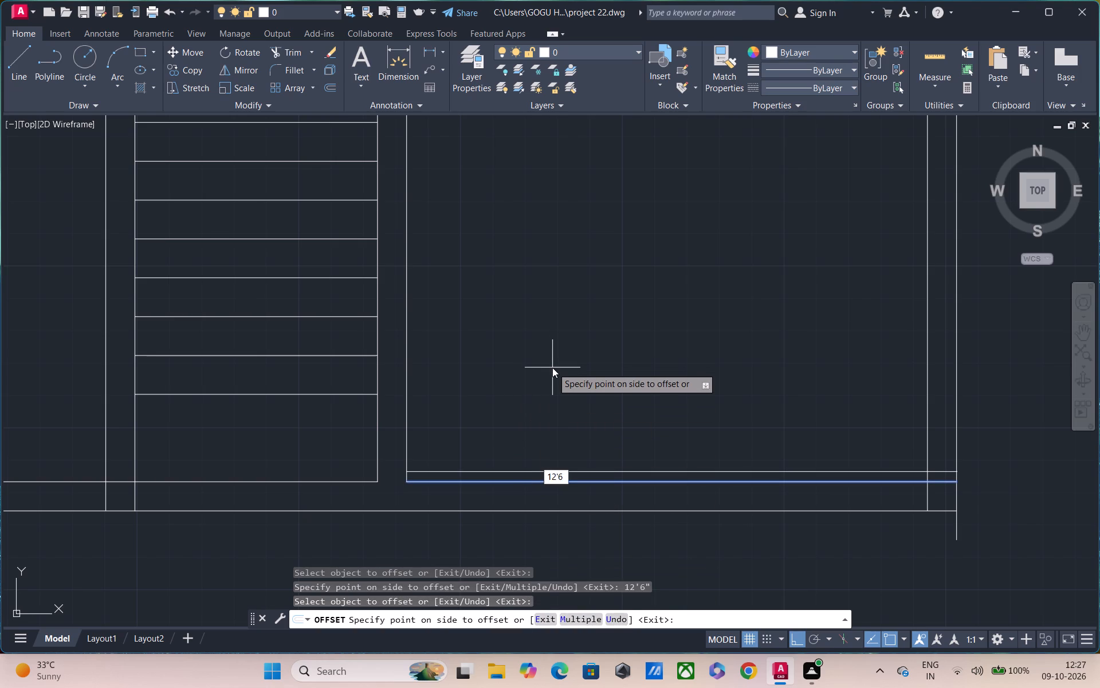
pyautogui.press('Return')
pyautogui.scroll(-1, 559, 375)
pyautogui.moveTo(565, 342); pyautogui.dragTo(567, 494, button='middle')
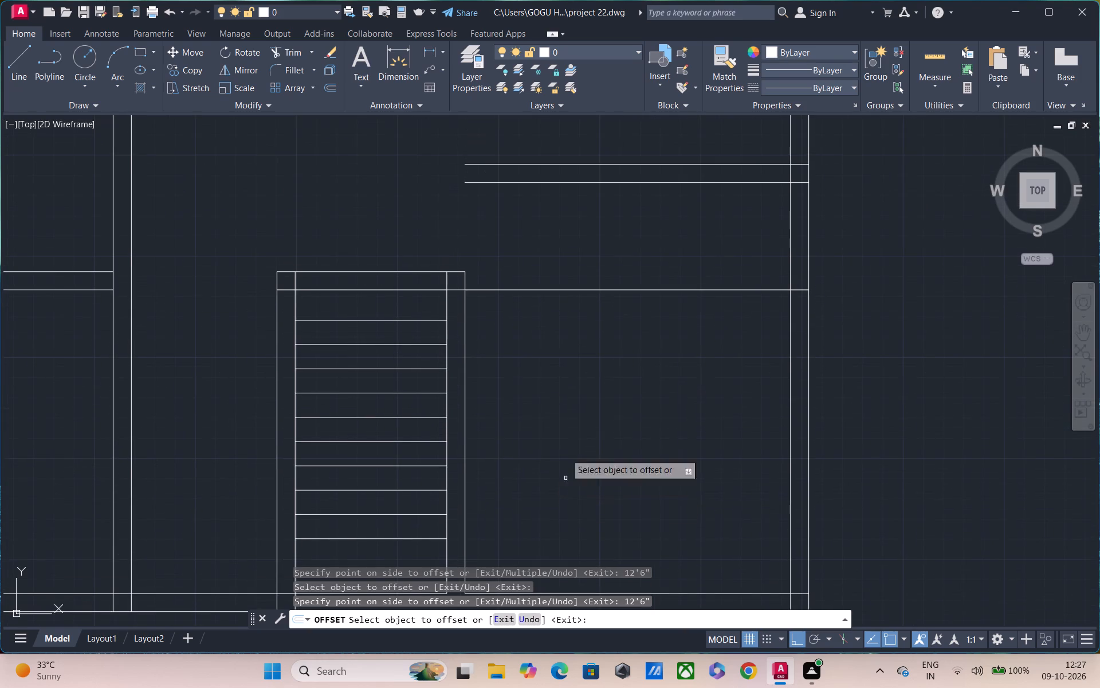
# Offset the new line level with the staircase top 9" upward to form the lower right room's top wall.
pyautogui.click(566, 288)
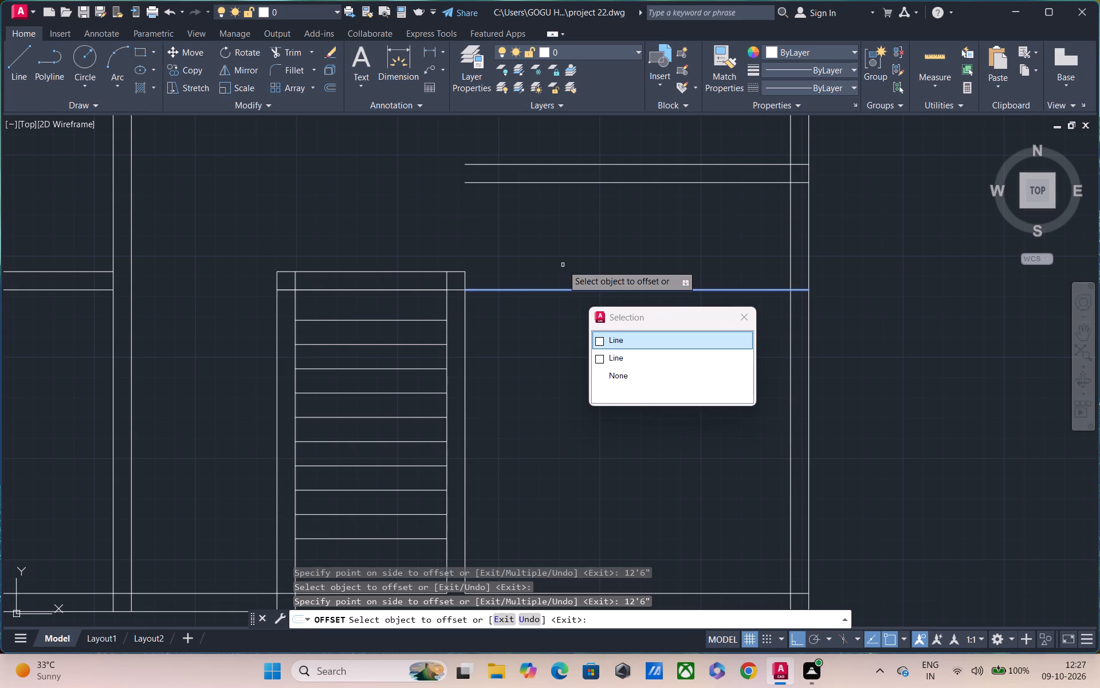
pyautogui.write('9"')
pyautogui.press('Return')
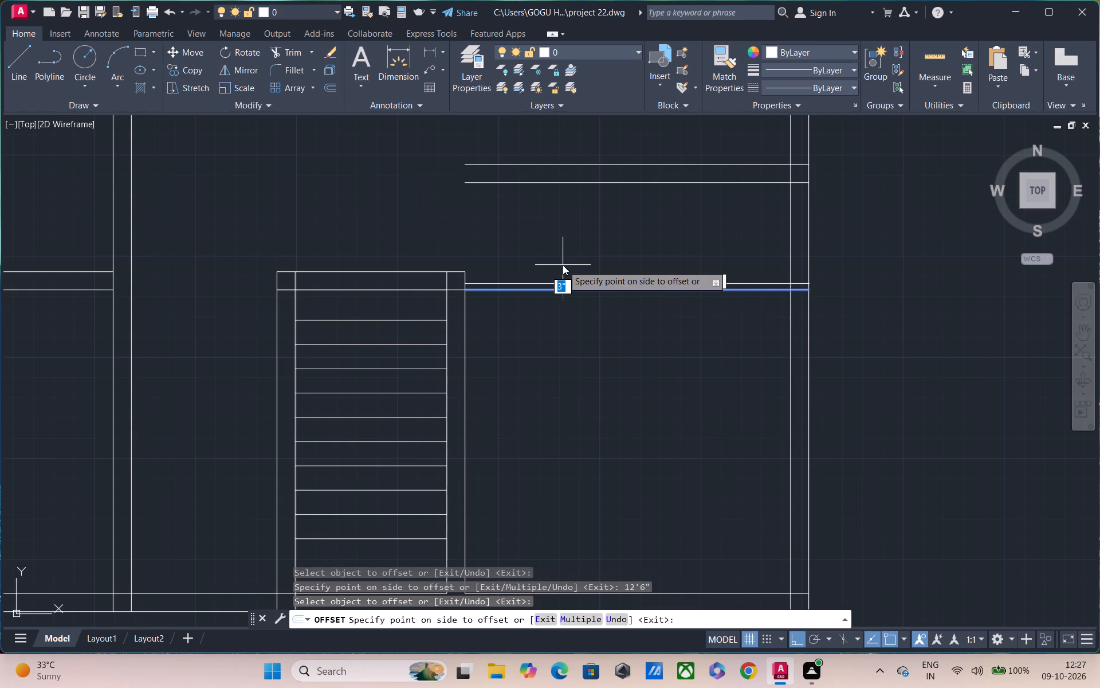
pyautogui.write('9"')
pyautogui.press('Return')
pyautogui.press('\\')
pyautogui.press('BackSpace')
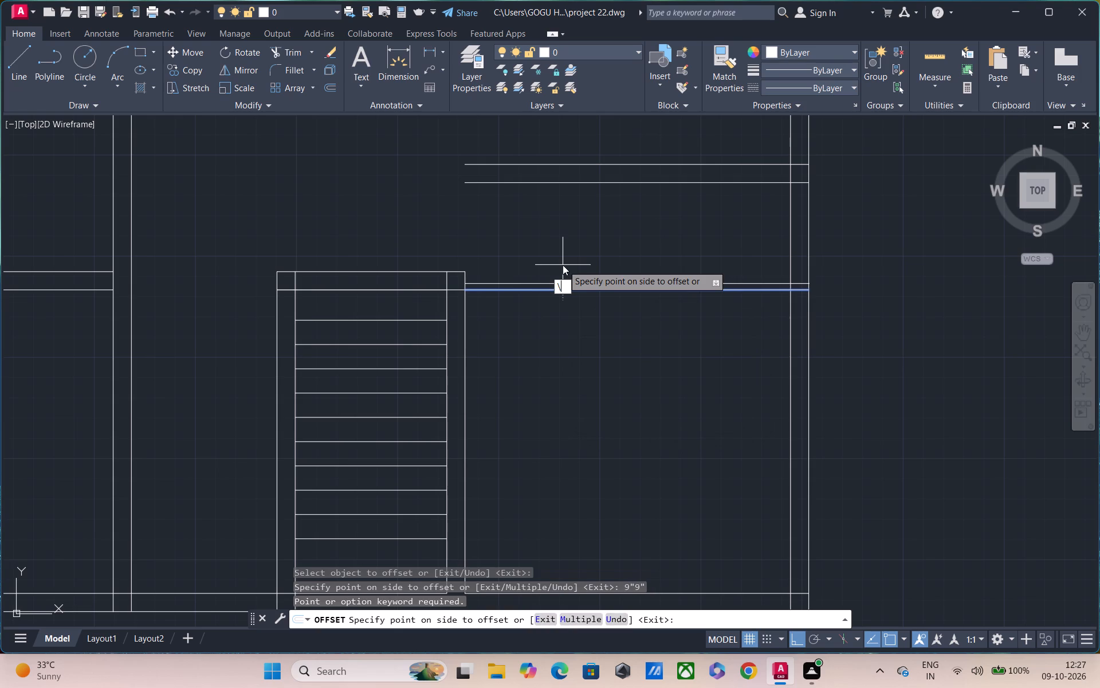
pyautogui.write('9"')
pyautogui.press('Return')
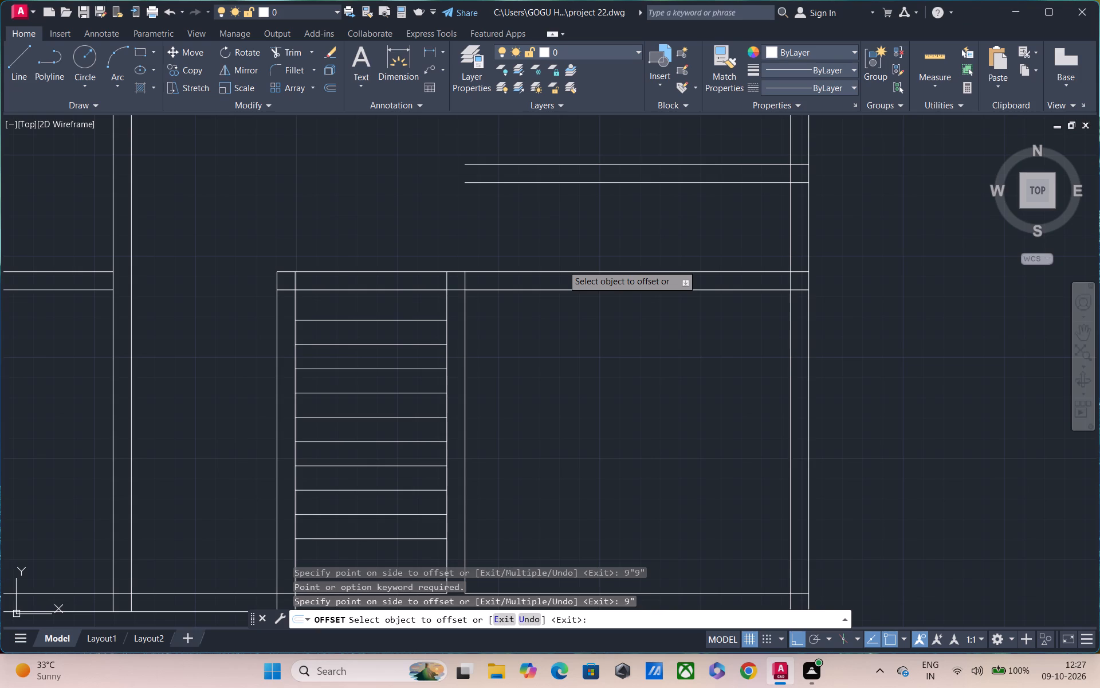
pyautogui.press('Escape')
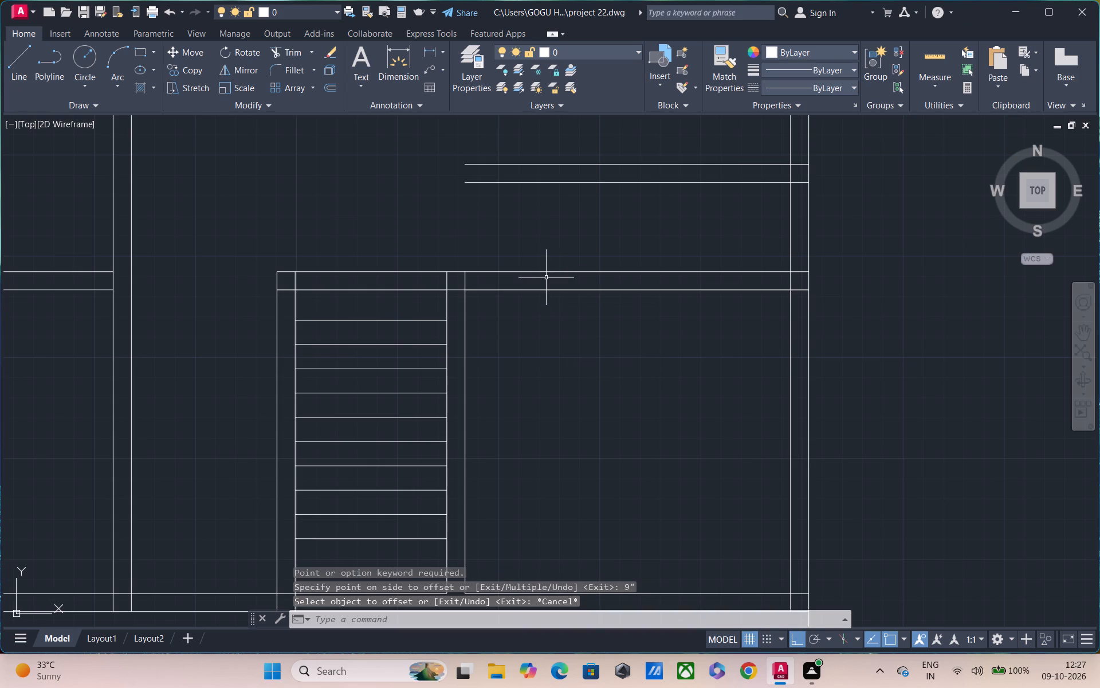
# Draw lines continuing the 9" wall right of the small top rooms down to the right-hand cross wall, closing its lower end.
pyautogui.moveTo(540, 253); pyautogui.dragTo(544, 283, button='middle')
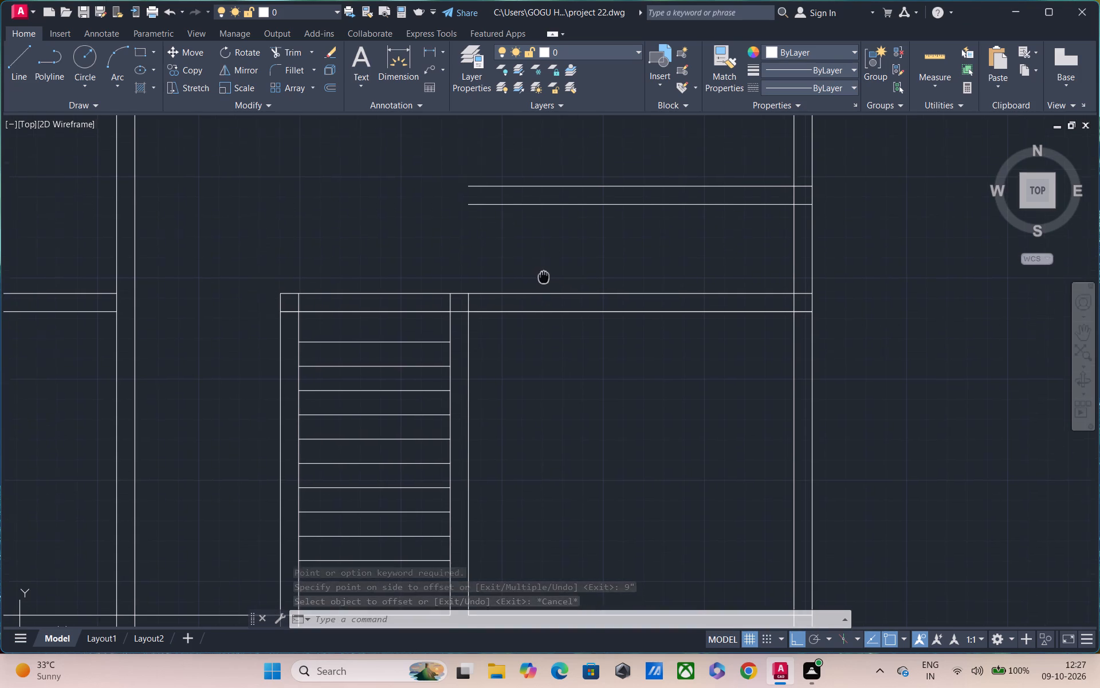
pyautogui.moveTo(544, 283); pyautogui.dragTo(544, 291, button='middle')
pyautogui.moveTo(530, 245); pyautogui.dragTo(525, 315, button='middle')
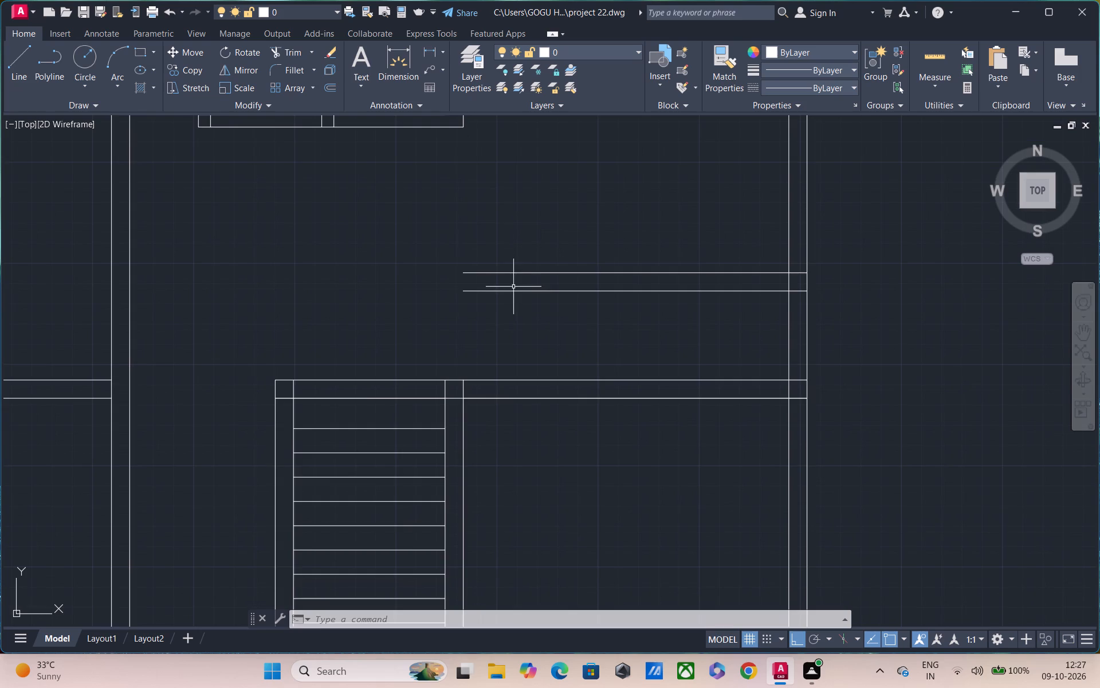
pyautogui.scroll(-1, 510, 277)
pyautogui.moveTo(508, 267); pyautogui.dragTo(517, 303, button='middle')
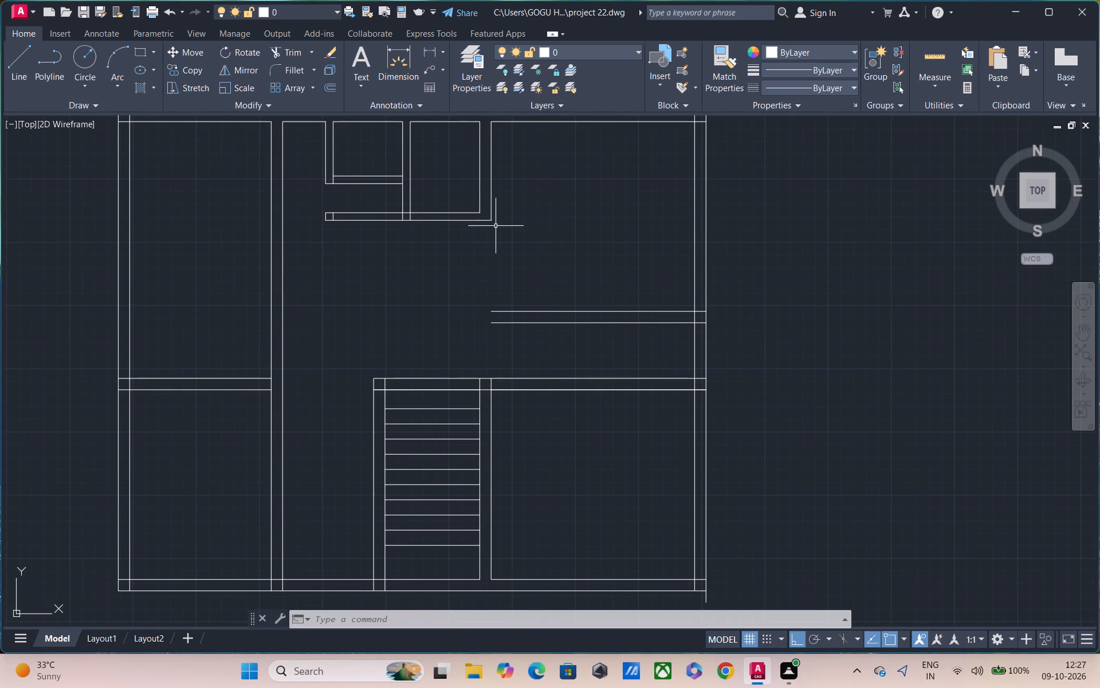
pyautogui.scroll(1, 496, 225)
pyautogui.scroll(-2, 496, 225)
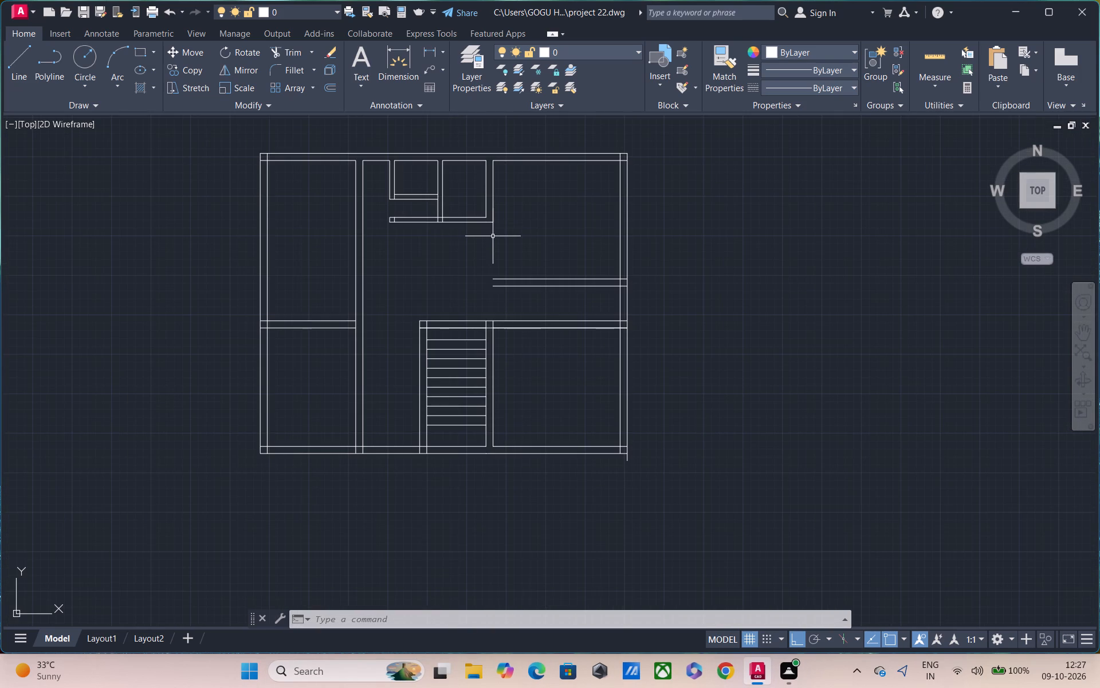
pyautogui.write('l')
pyautogui.press('space')
pyautogui.scroll(1, 480, 236)
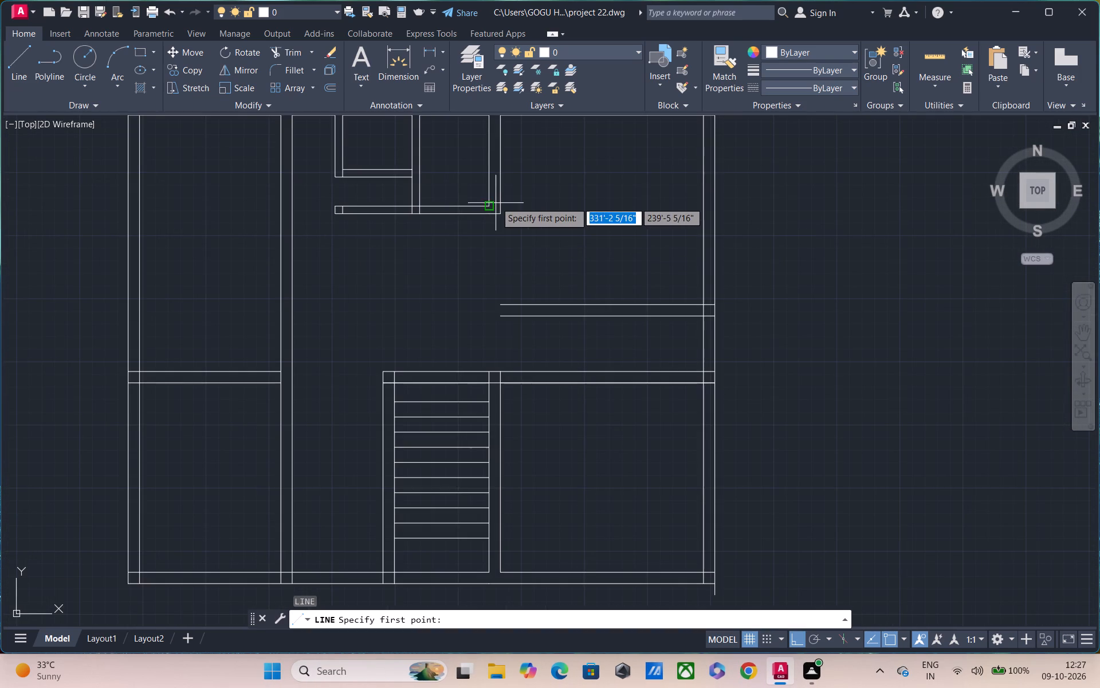
pyautogui.click(492, 205)
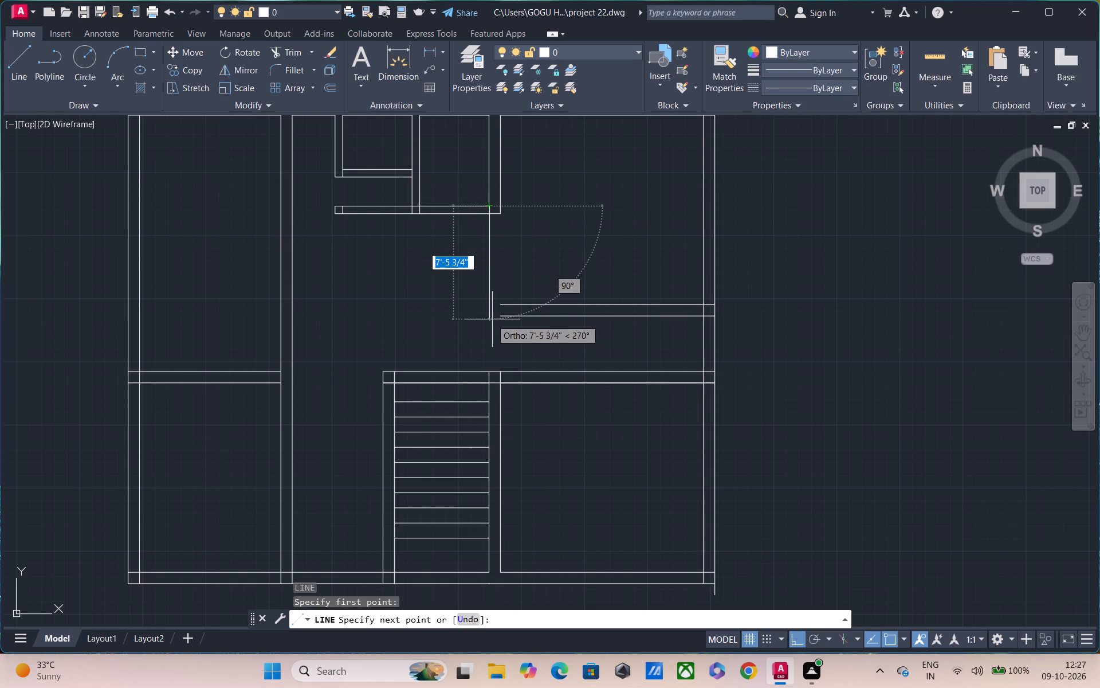
pyautogui.click(485, 320)
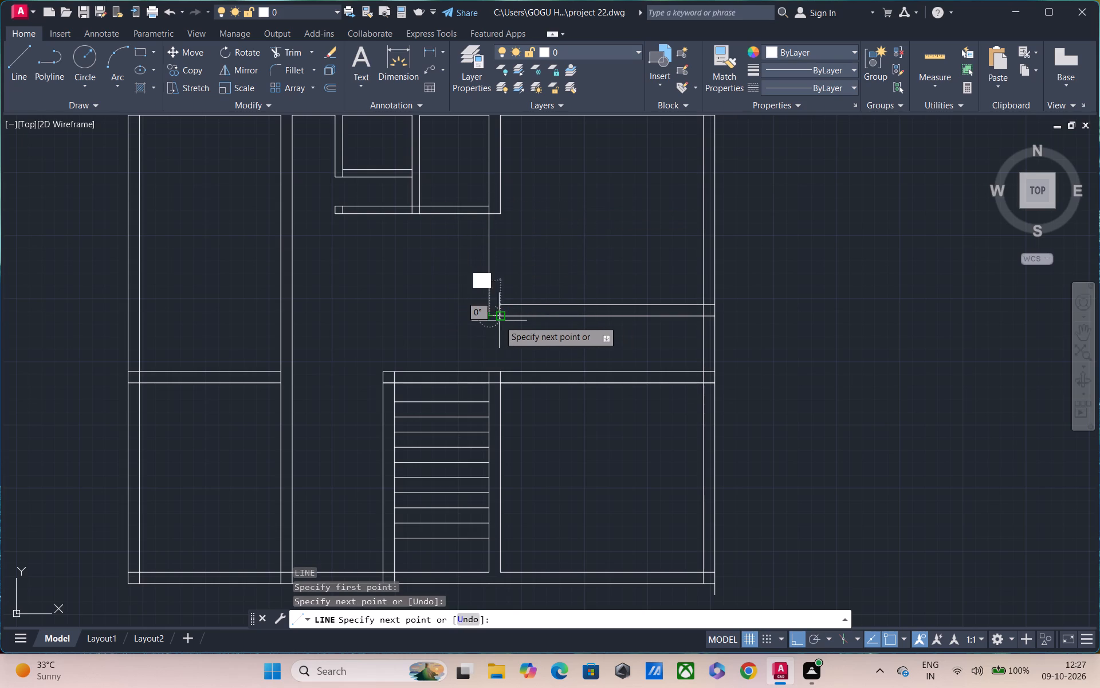
pyautogui.click(501, 321)
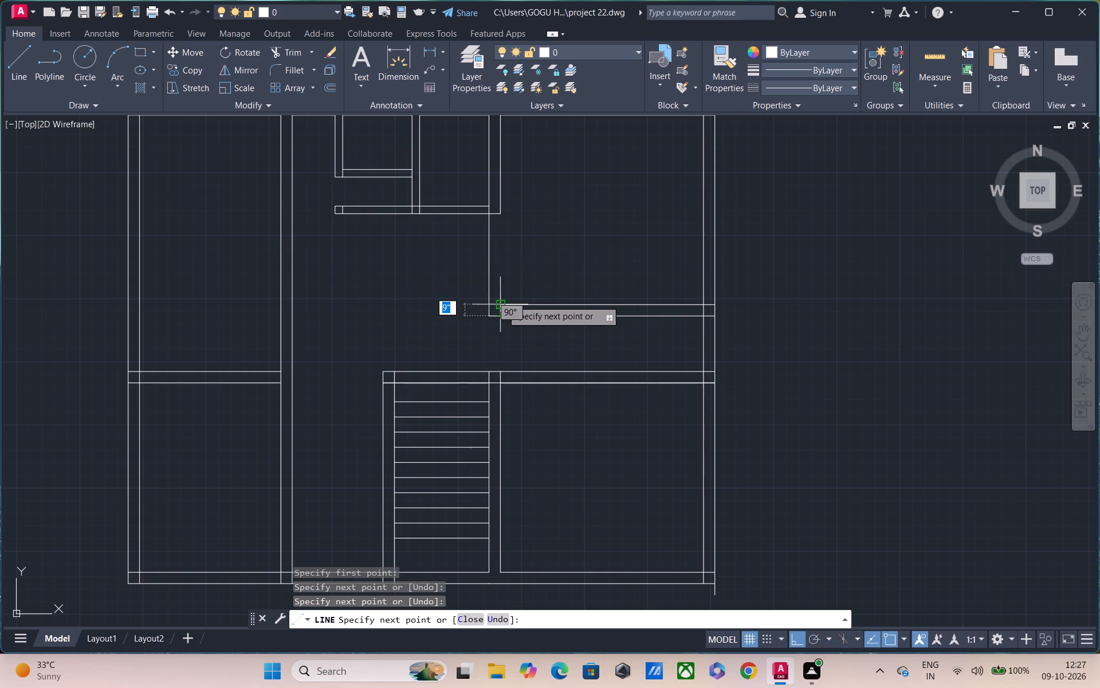
pyautogui.click(501, 217)
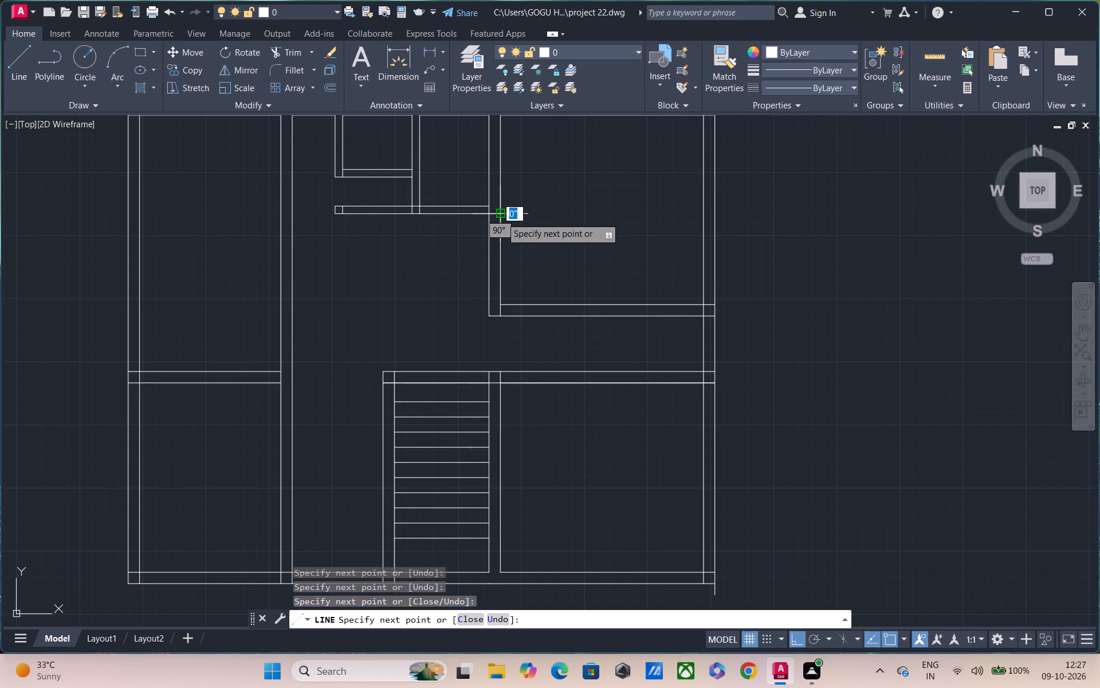
pyautogui.press('Escape')
# Trim the overlapping lines where both right-hand cross walls meet the right exterior wall.
pyautogui.moveTo(497, 374); pyautogui.dragTo(490, 338, button='middle')
pyautogui.write('tr')
pyautogui.press('space')
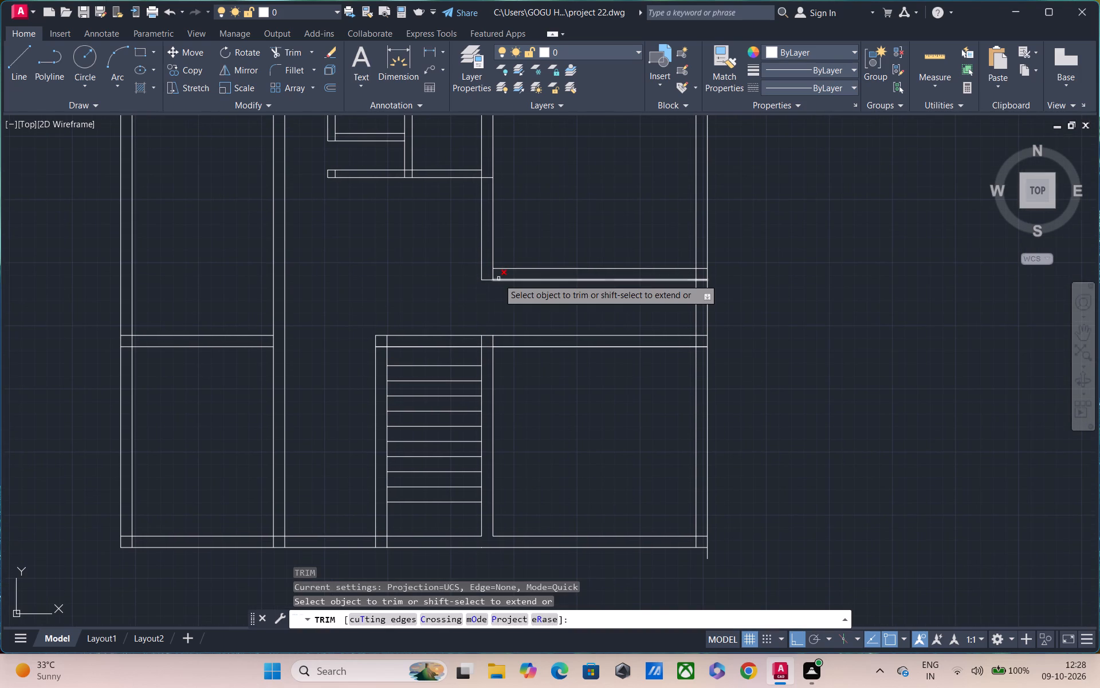
pyautogui.scroll(2, 721, 302)
pyautogui.moveTo(672, 197); pyautogui.dragTo(678, 264)
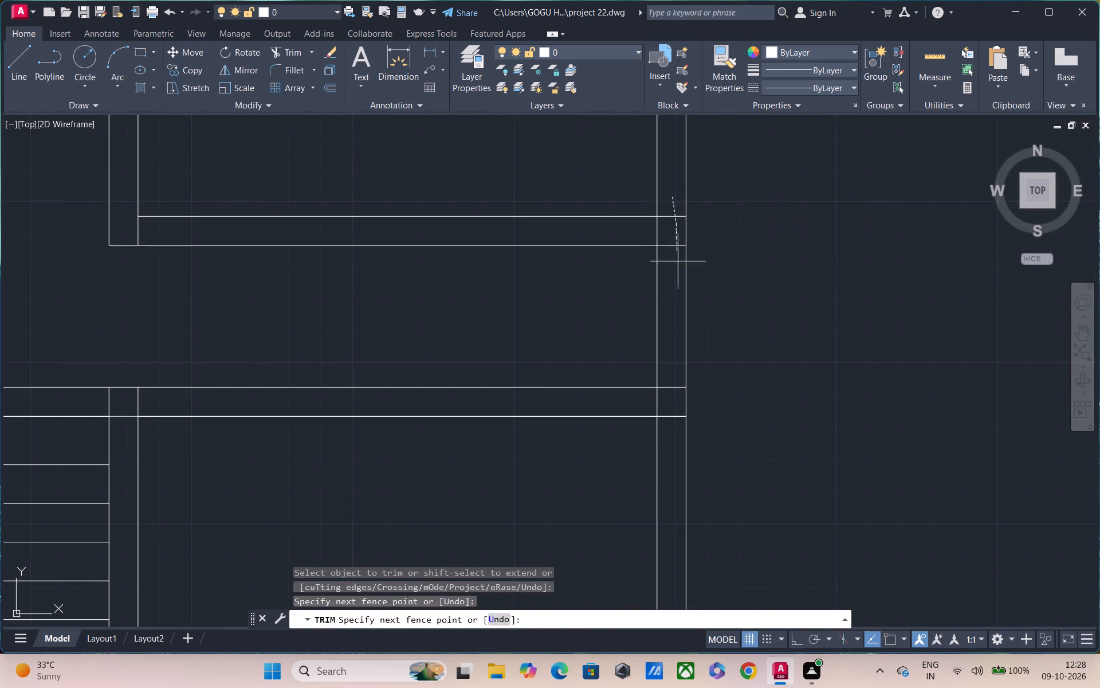
pyautogui.moveTo(678, 264); pyautogui.dragTo(678, 272)
pyautogui.moveTo(666, 236); pyautogui.dragTo(602, 239)
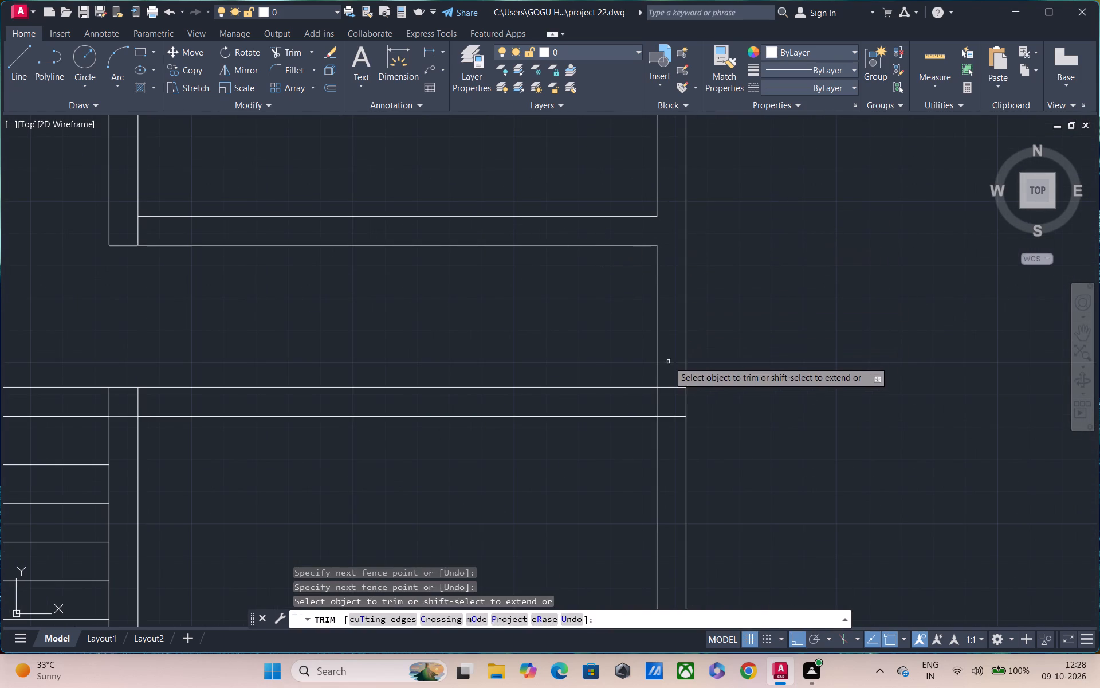
pyautogui.moveTo(669, 361); pyautogui.dragTo(670, 441)
pyautogui.moveTo(662, 402); pyautogui.dragTo(624, 405)
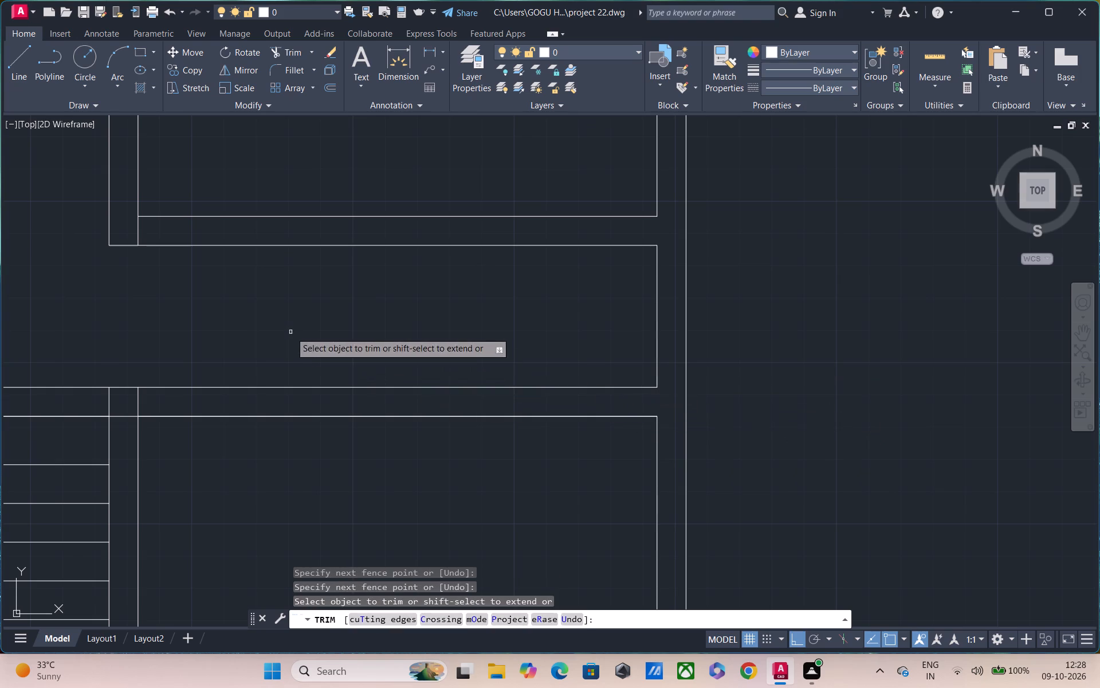
# Trim the overlapping wall lines at the staircase's upper right junction and upper left corner.
pyautogui.moveTo(290, 332); pyautogui.dragTo(460, 299, button='middle')
pyautogui.moveTo(361, 287); pyautogui.dragTo(375, 216, button='middle')
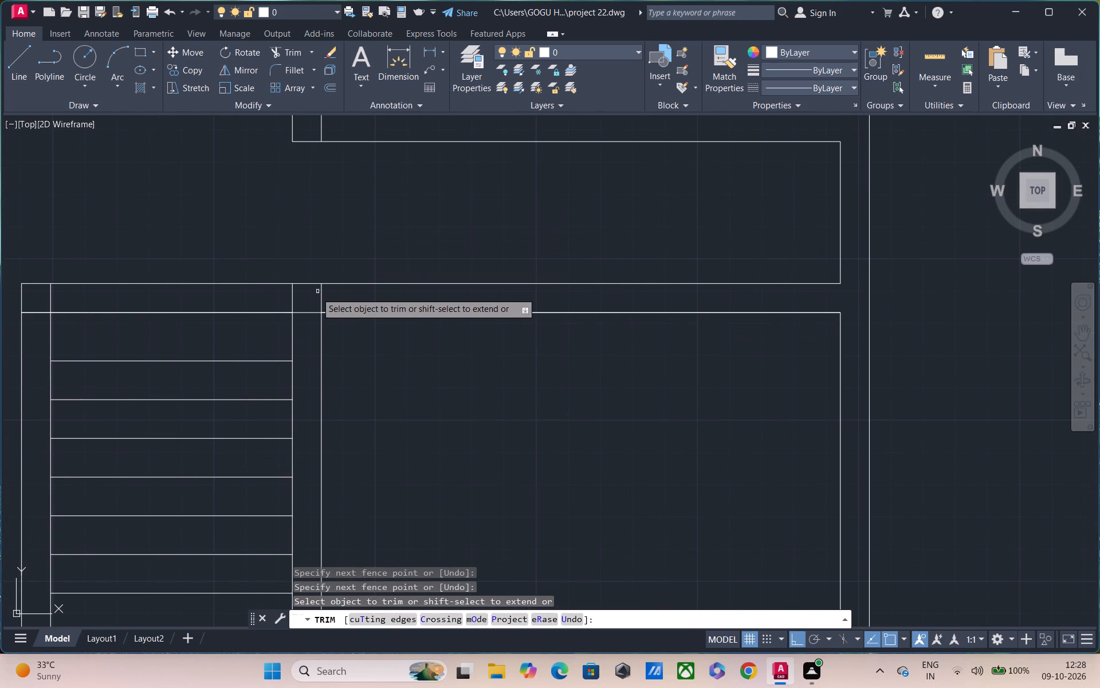
pyautogui.moveTo(319, 296); pyautogui.dragTo(332, 296)
pyautogui.moveTo(316, 298); pyautogui.dragTo(306, 326)
pyautogui.scroll(-2, 333, 293)
pyautogui.moveTo(344, 246); pyautogui.dragTo(354, 296, button='middle')
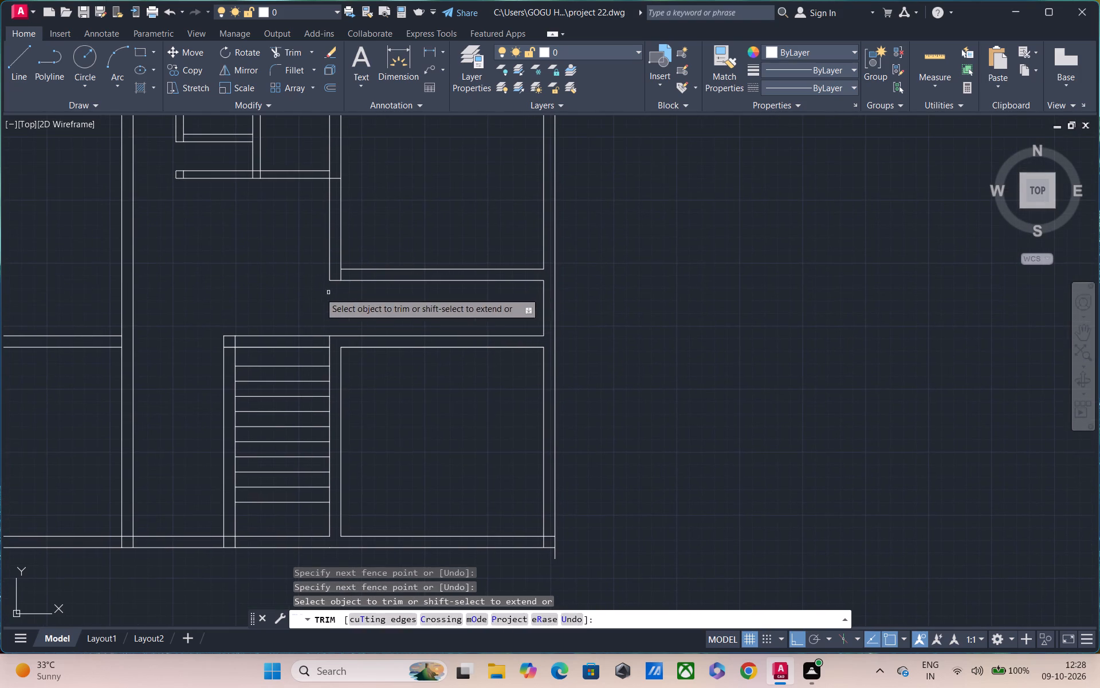
pyautogui.scroll(3, 230, 348)
pyautogui.moveTo(260, 325); pyautogui.dragTo(235, 364)
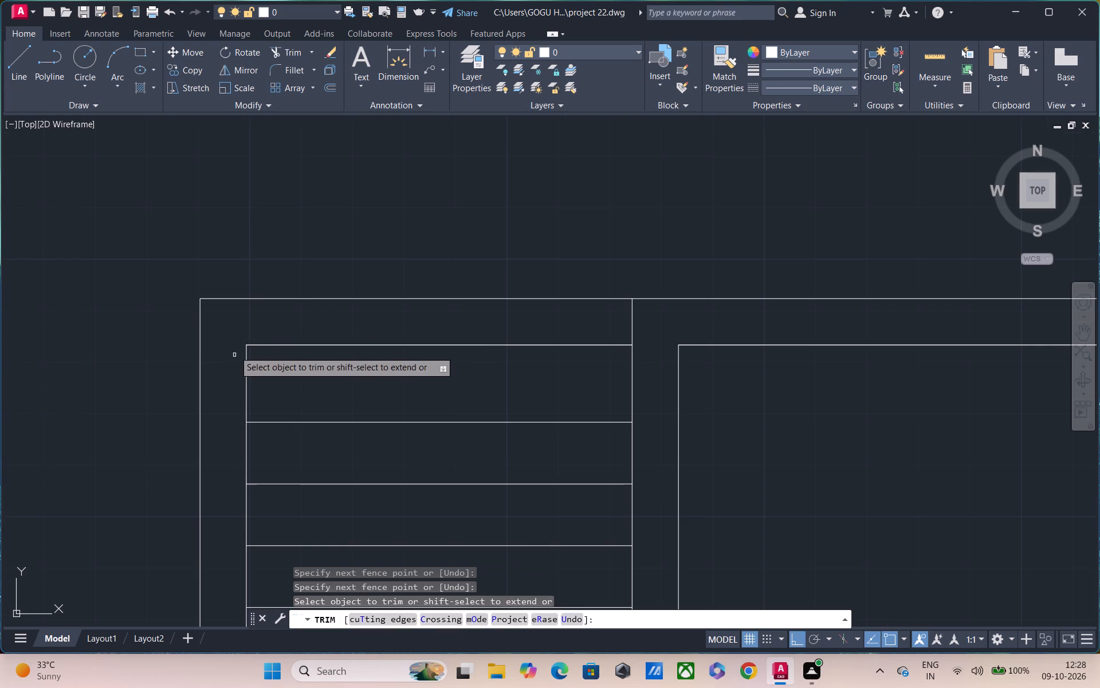
# Trim the leftover lines at the upper right room's lower left corner and where its left wall meets the small rooms' bottom wall.
pyautogui.scroll(-3, 234, 350)
pyautogui.scroll(3, 328, 287)
pyautogui.moveTo(422, 240); pyautogui.dragTo(384, 237)
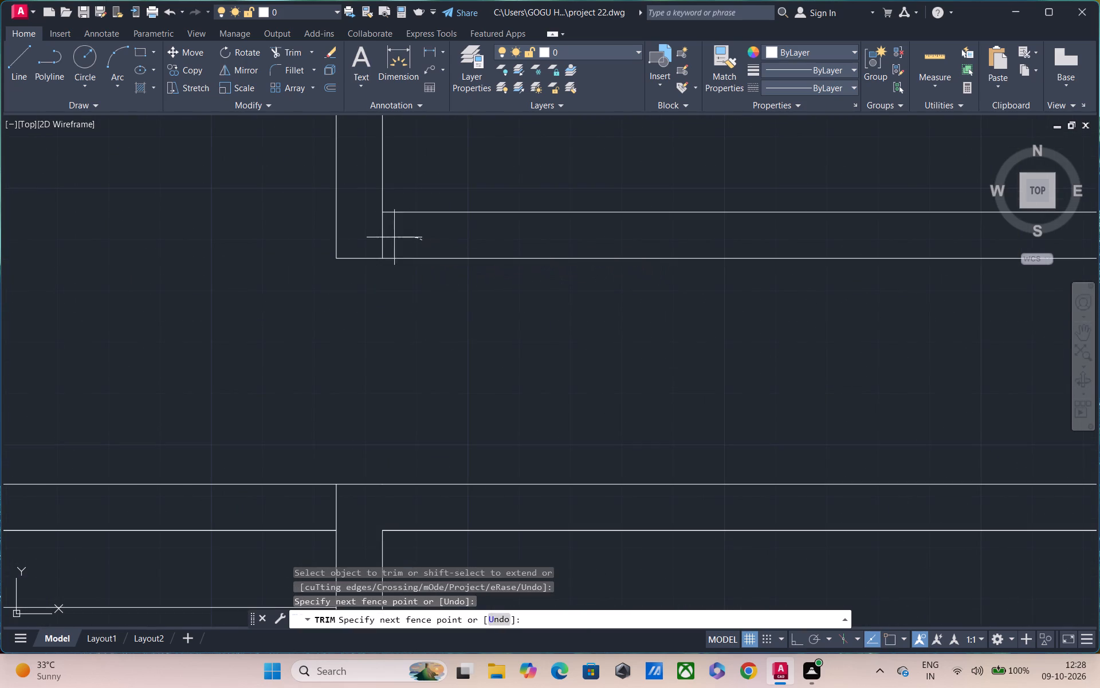
pyautogui.moveTo(384, 237); pyautogui.dragTo(356, 237)
pyautogui.scroll(-3, 358, 235)
pyautogui.moveTo(378, 193); pyautogui.dragTo(380, 298, button='middle')
pyautogui.scroll(2, 380, 298)
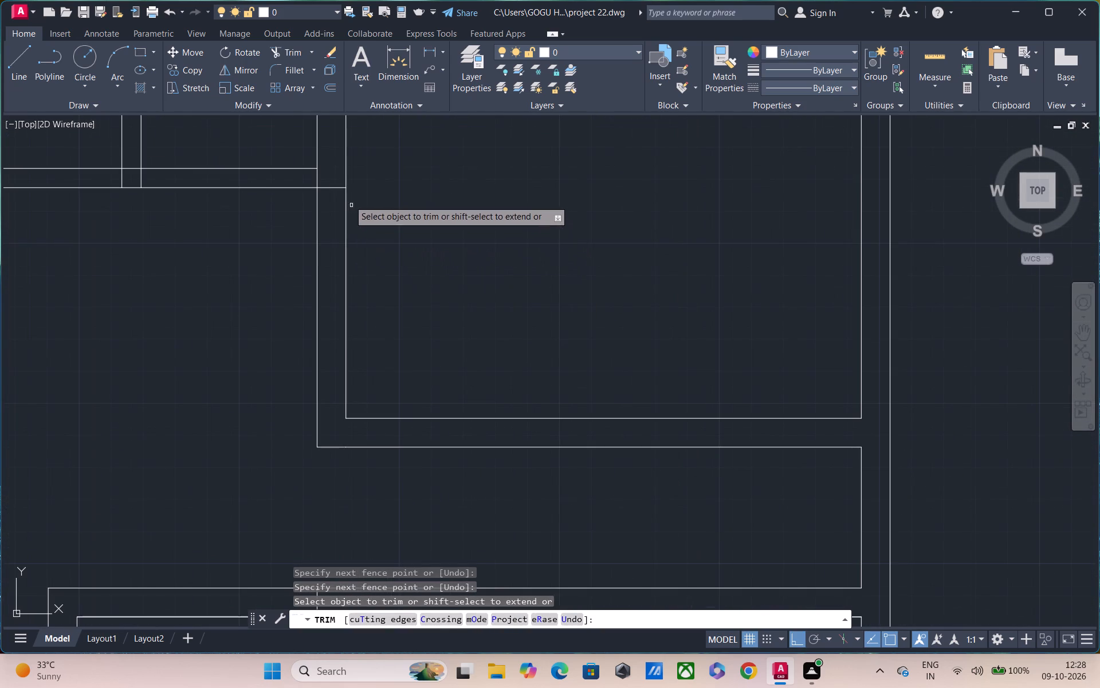
pyautogui.moveTo(334, 177); pyautogui.dragTo(333, 230)
pyautogui.scroll(-3, 335, 228)
pyautogui.moveTo(278, 282); pyautogui.dragTo(273, 243, button='middle')
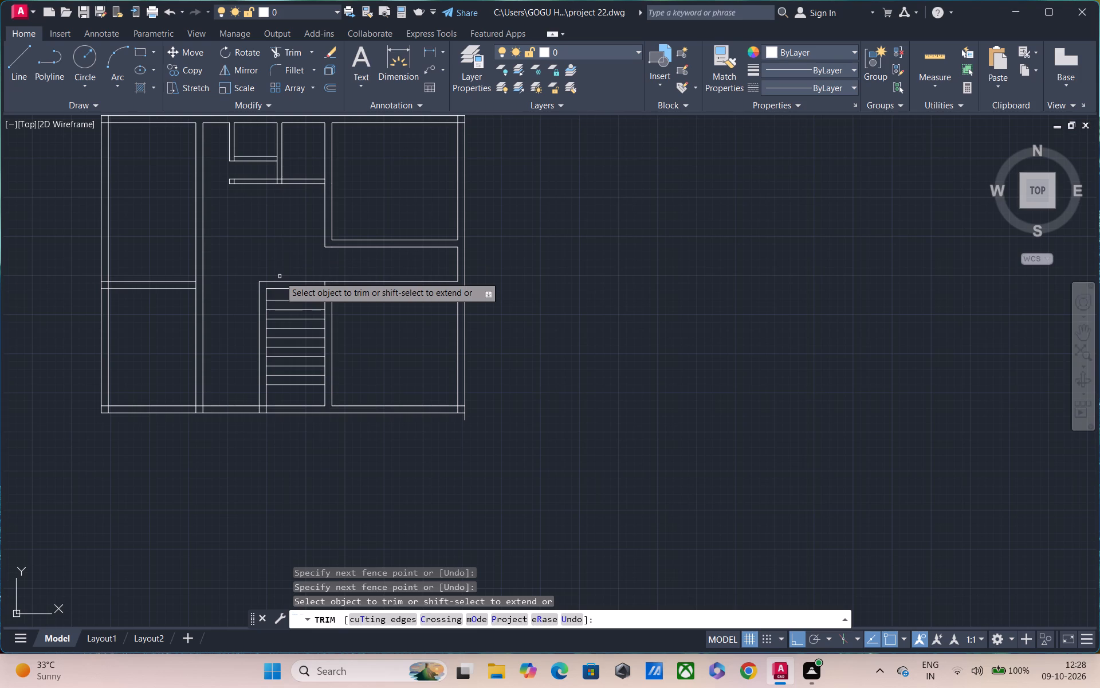
pyautogui.press('Escape')
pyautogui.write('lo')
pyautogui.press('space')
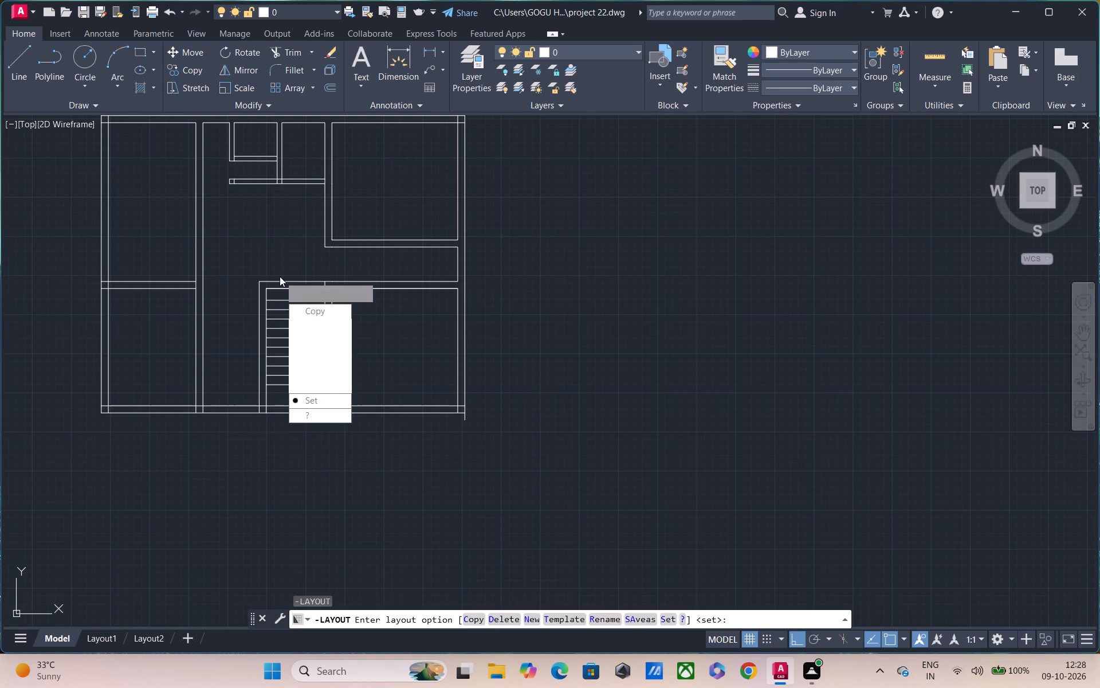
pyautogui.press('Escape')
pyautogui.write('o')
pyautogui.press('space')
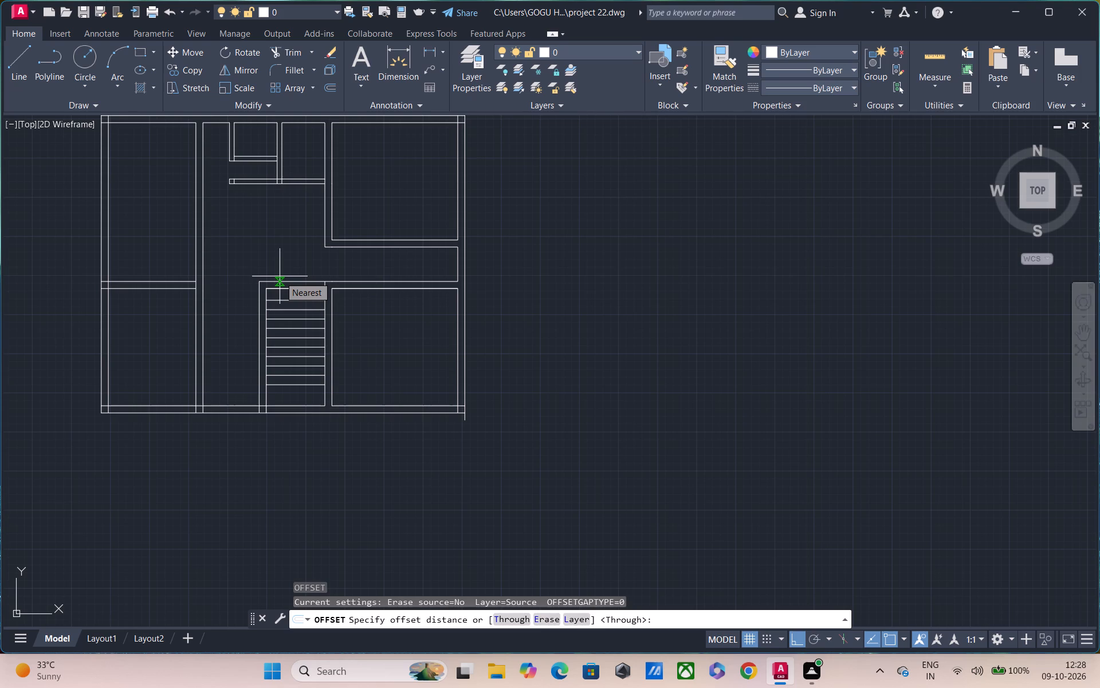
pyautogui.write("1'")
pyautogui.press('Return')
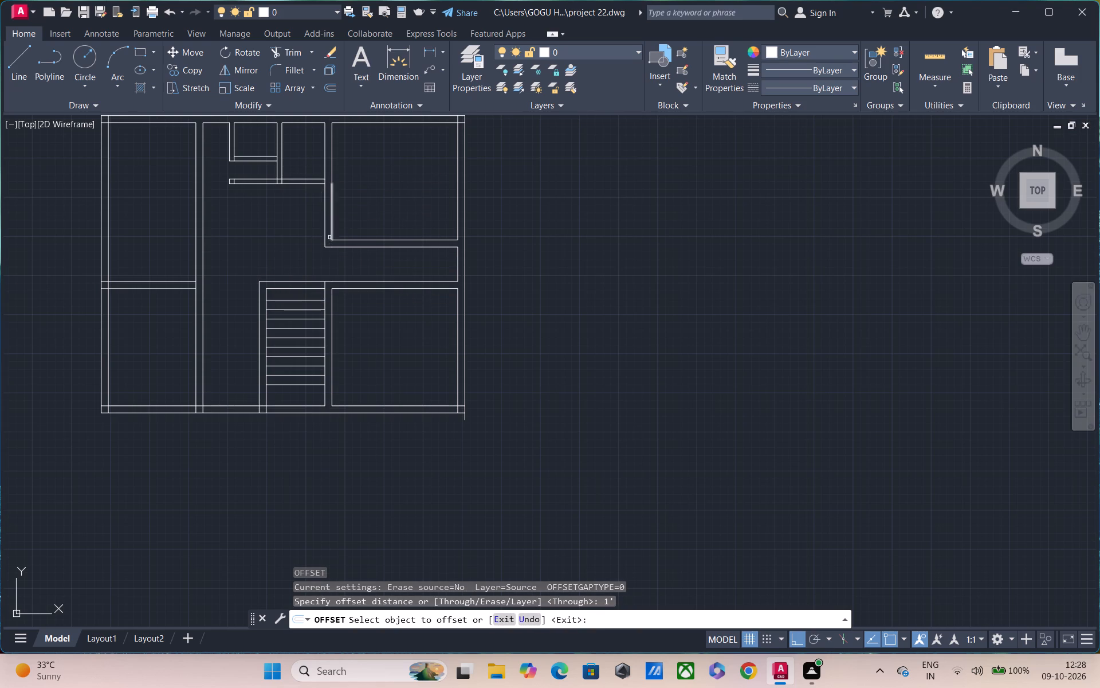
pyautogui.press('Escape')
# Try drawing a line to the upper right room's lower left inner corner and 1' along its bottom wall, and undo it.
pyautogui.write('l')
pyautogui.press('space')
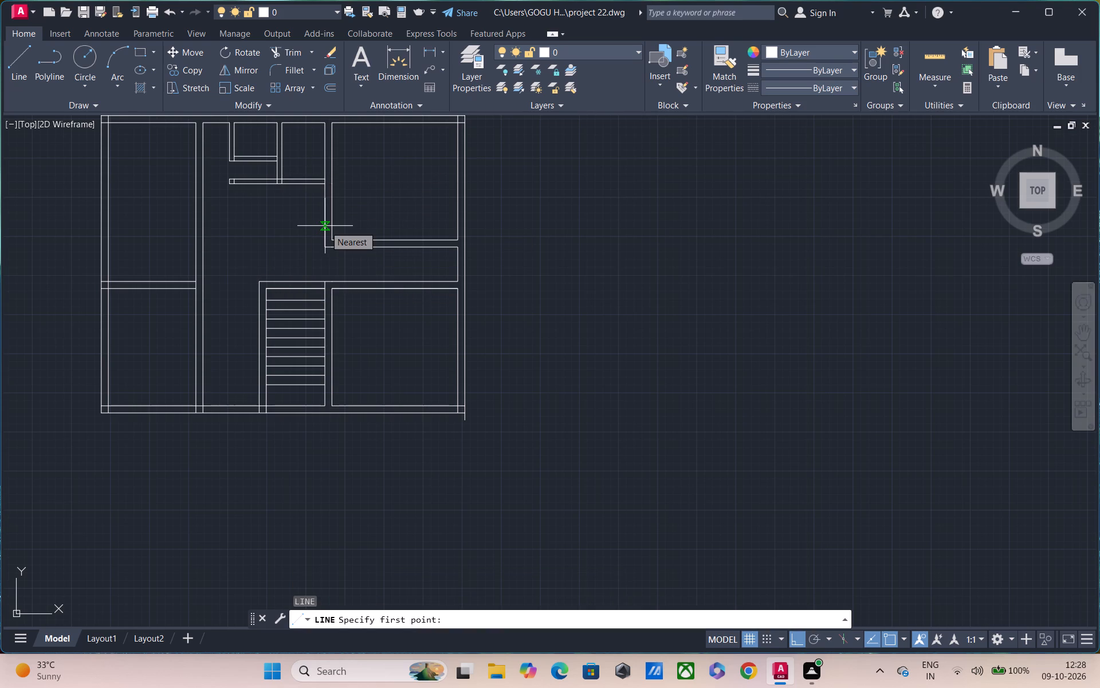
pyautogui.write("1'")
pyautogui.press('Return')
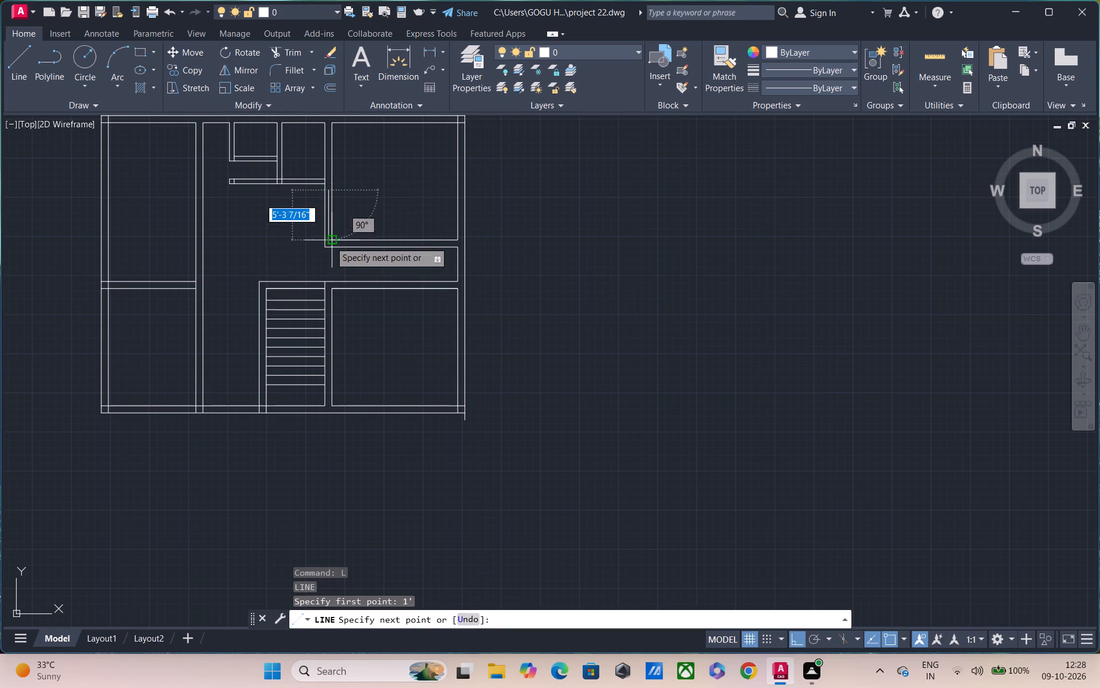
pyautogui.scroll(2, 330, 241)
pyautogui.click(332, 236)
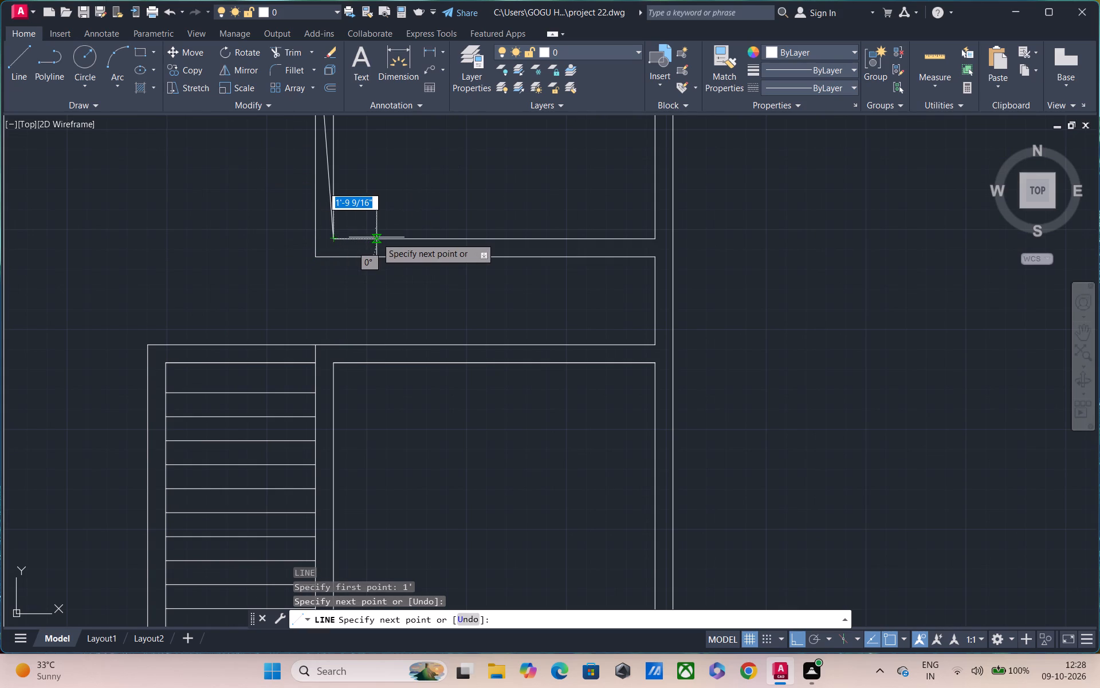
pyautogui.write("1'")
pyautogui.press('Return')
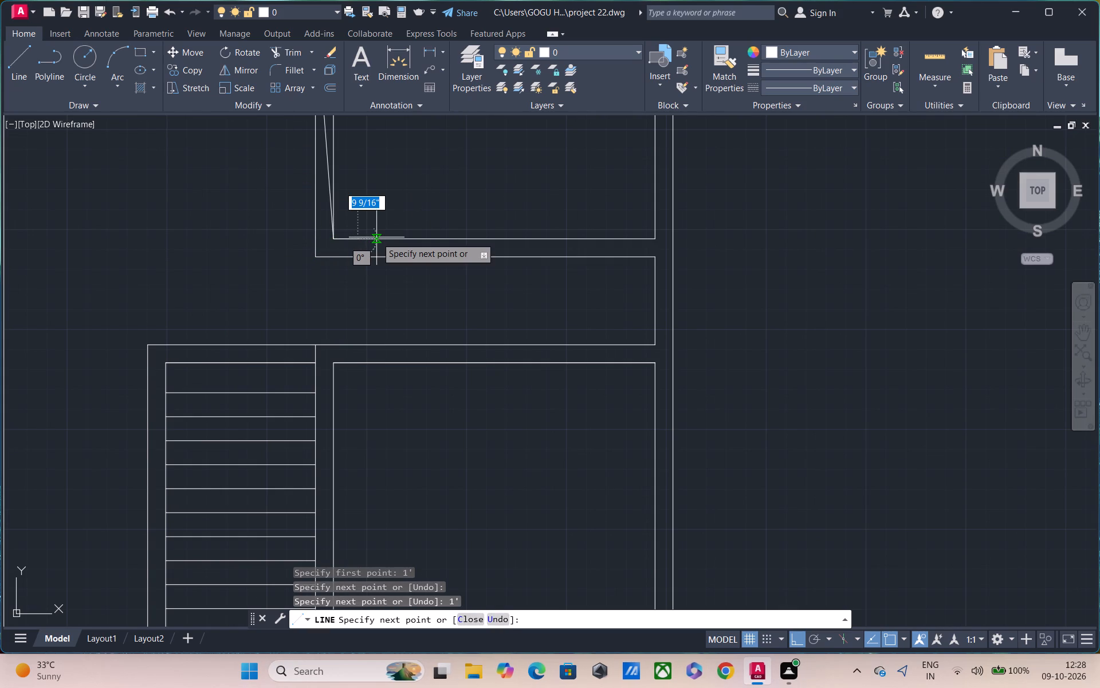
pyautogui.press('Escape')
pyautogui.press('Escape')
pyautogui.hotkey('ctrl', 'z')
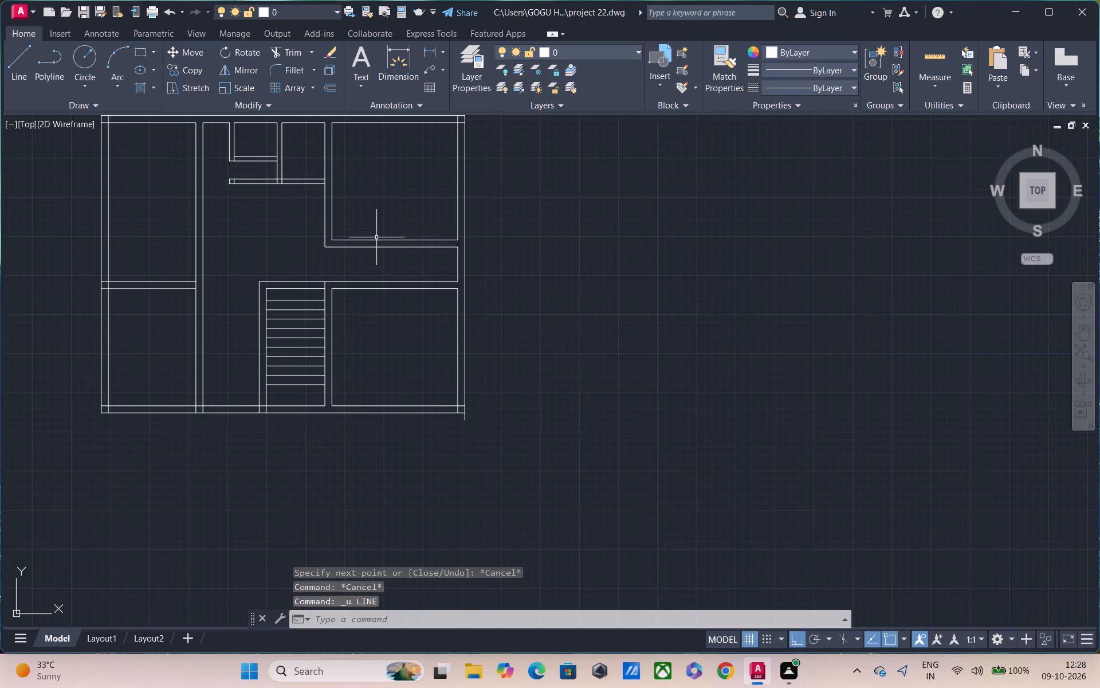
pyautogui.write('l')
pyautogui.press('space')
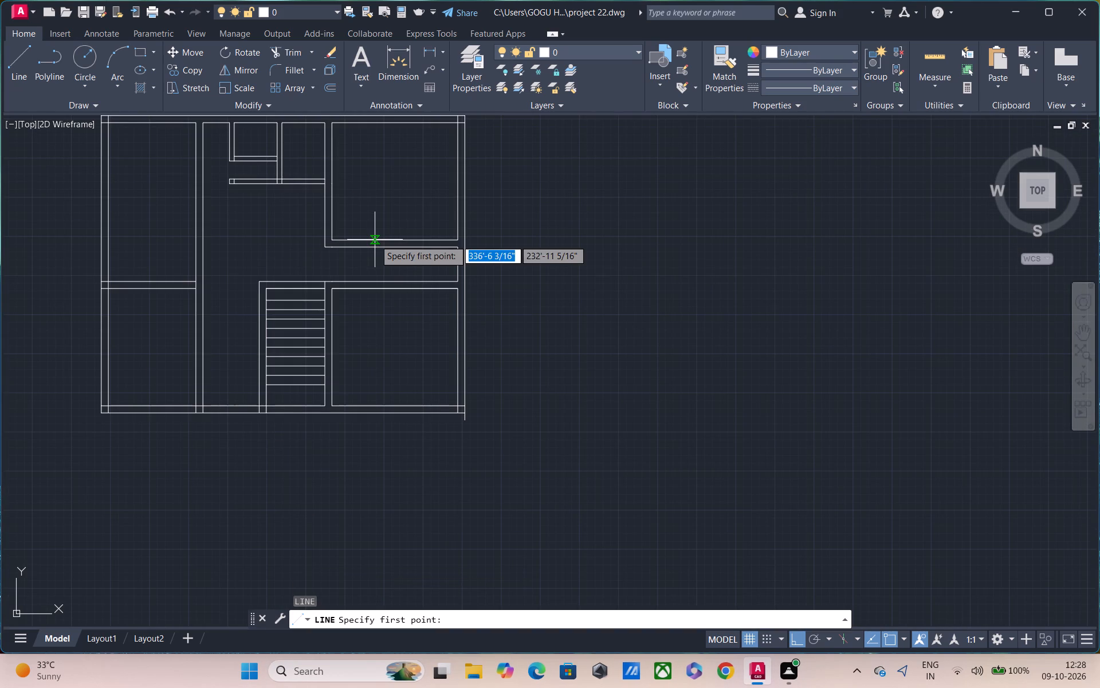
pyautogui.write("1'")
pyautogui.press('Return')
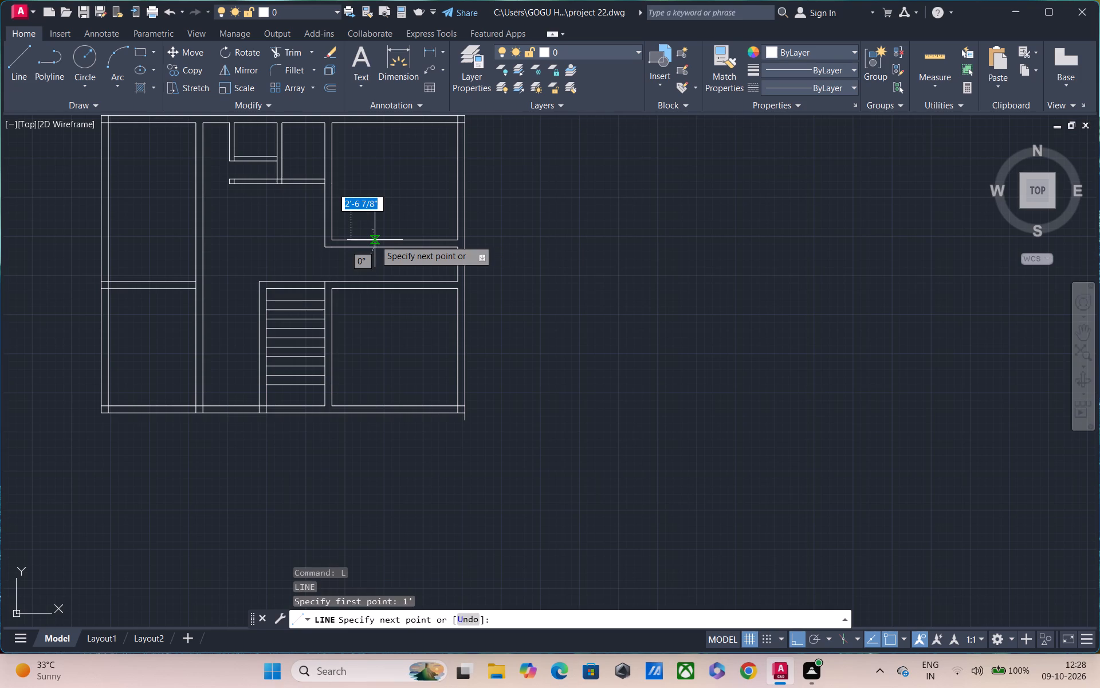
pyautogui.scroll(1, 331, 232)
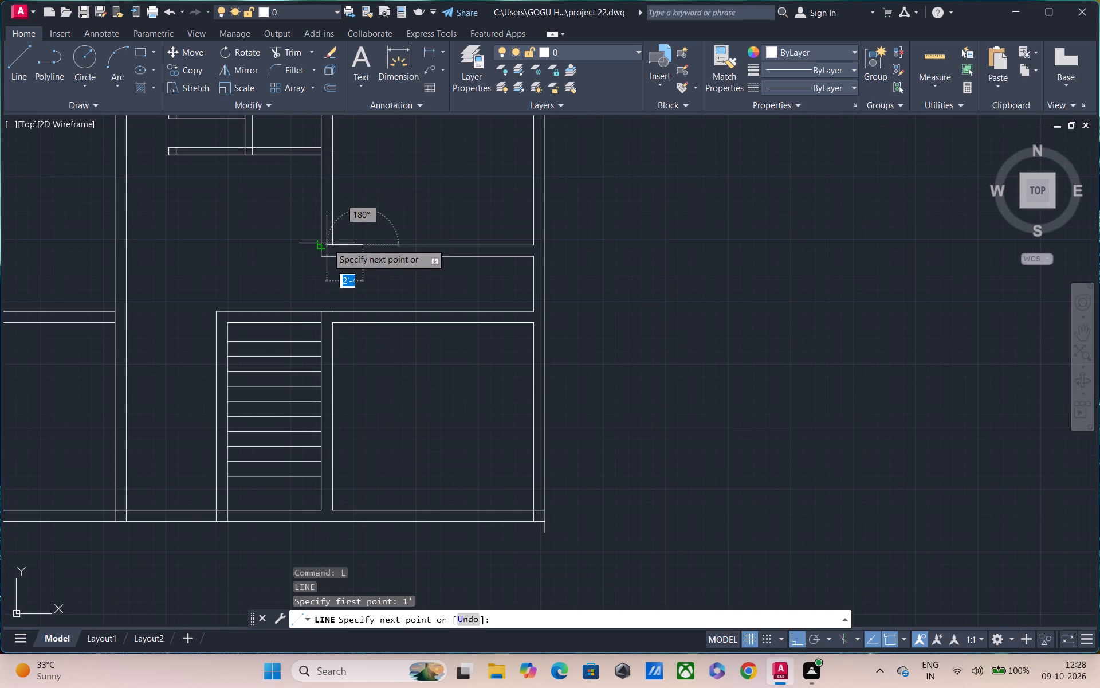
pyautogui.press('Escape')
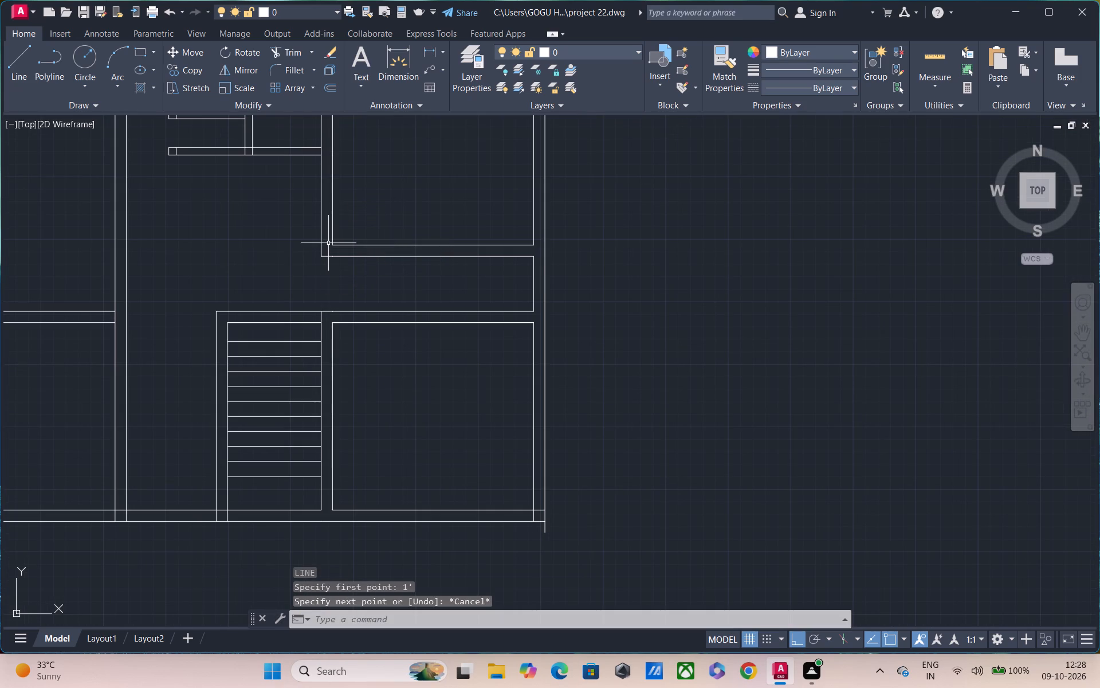
# Draw a door jamb line across the upper right room's bottom wall, about 1'-11" from its lower left inner corner.
pyautogui.write('l')
pyautogui.press('space')
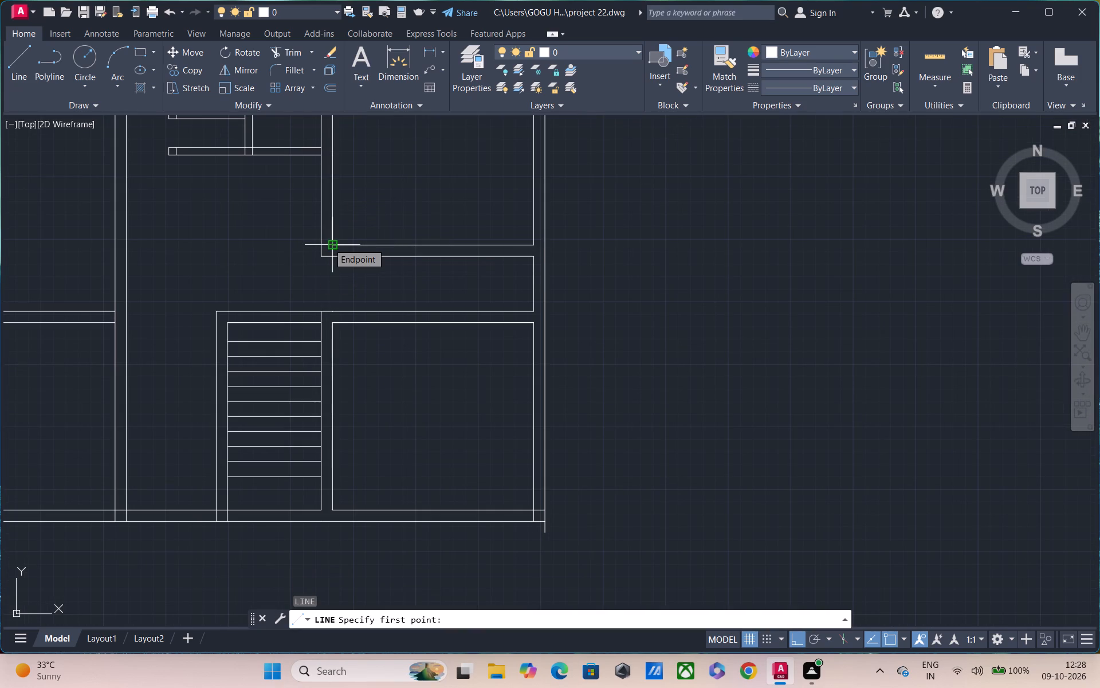
pyautogui.press('1')
pyautogui.press('Return')
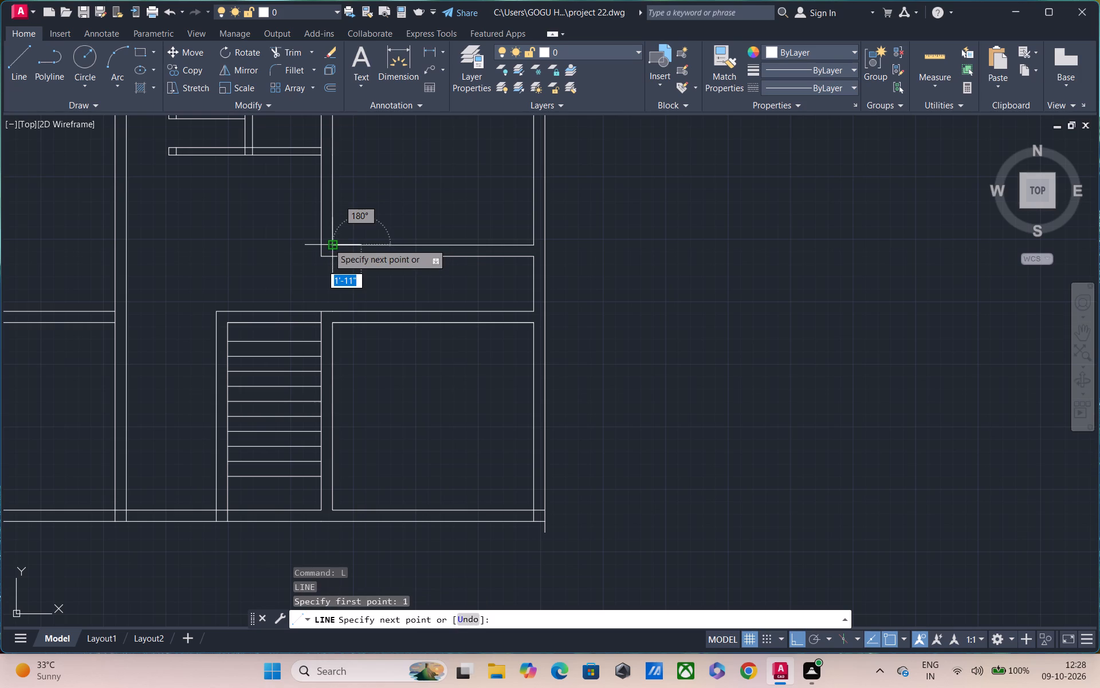
pyautogui.scroll(3, 368, 248)
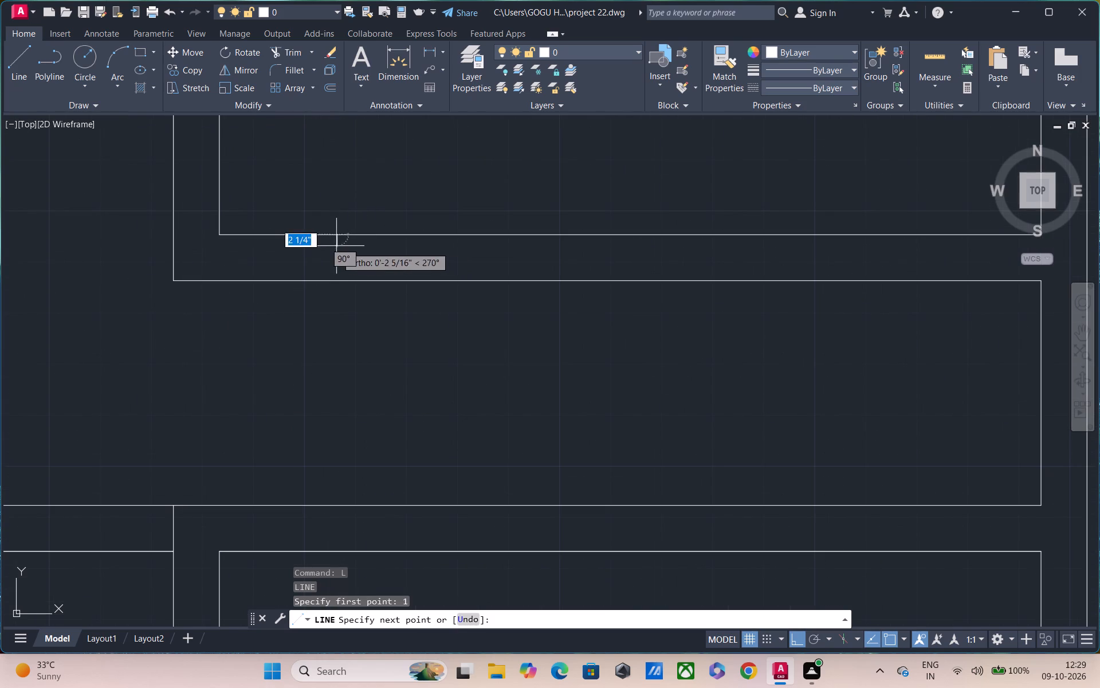
pyautogui.click(333, 280)
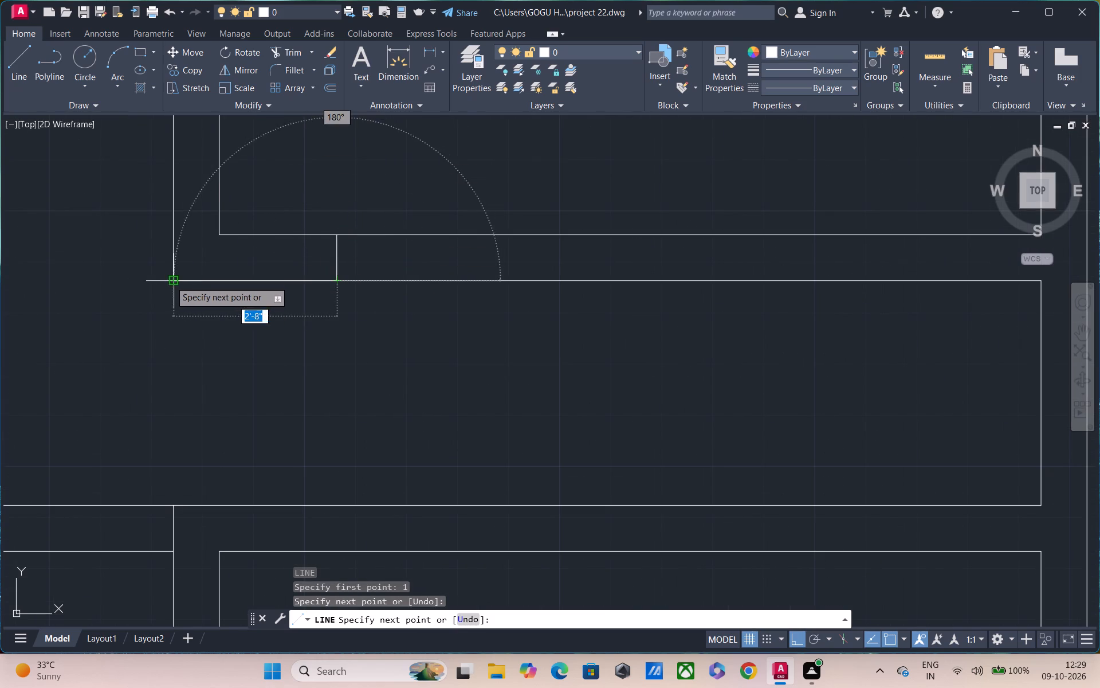
pyautogui.press('Escape')
pyautogui.scroll(-1, 310, 245)
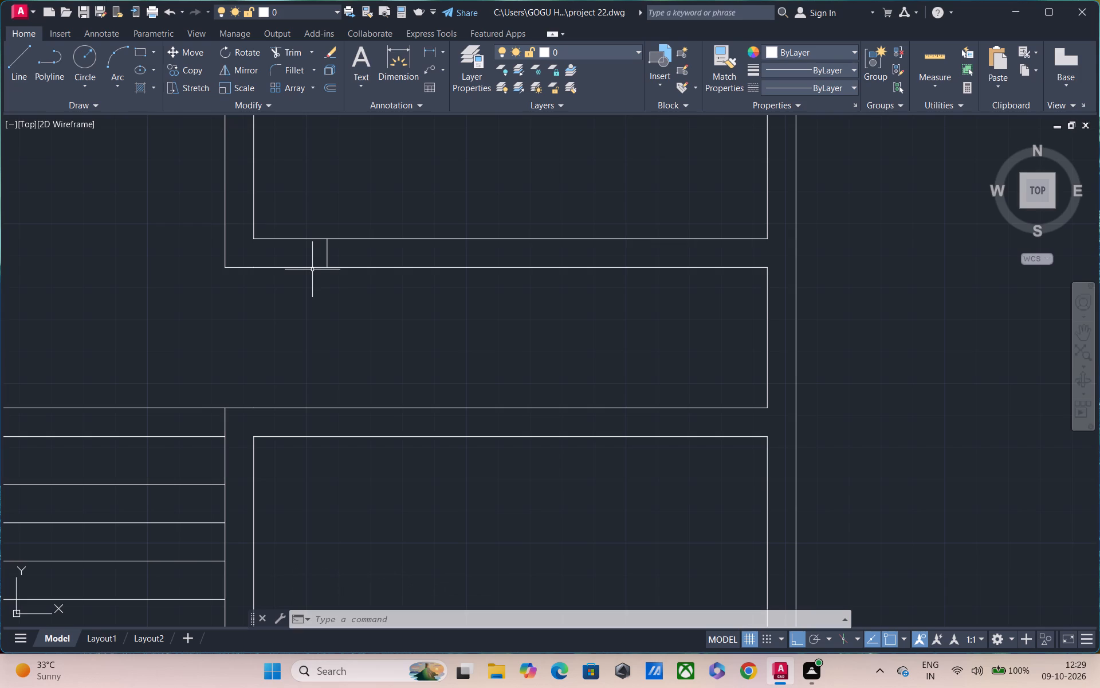
# Draw lines from the jamb 3' along the wall, across it and back to the jamb, outlining the door opening.
pyautogui.write('l')
pyautogui.press('space')
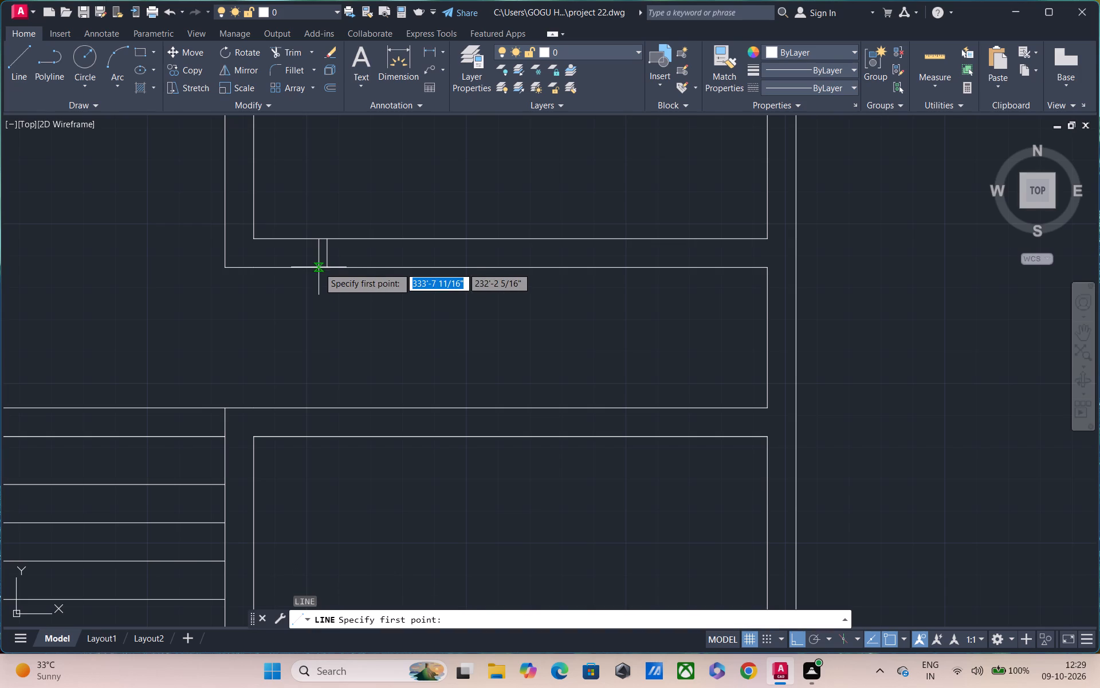
pyautogui.click(330, 271)
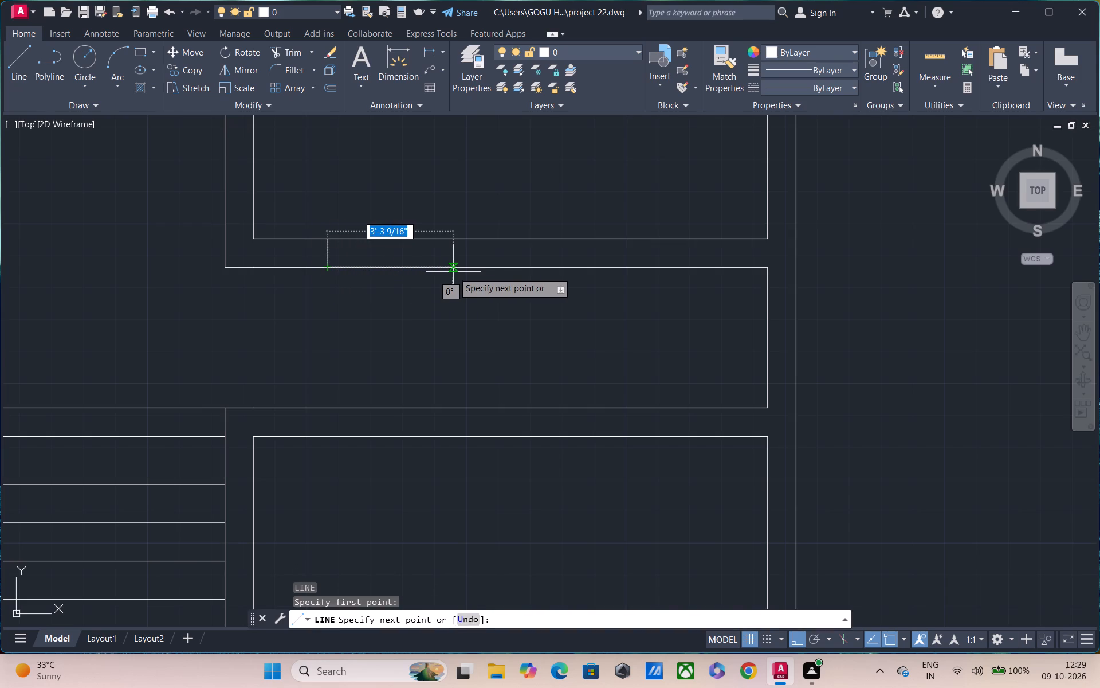
pyautogui.write("3'")
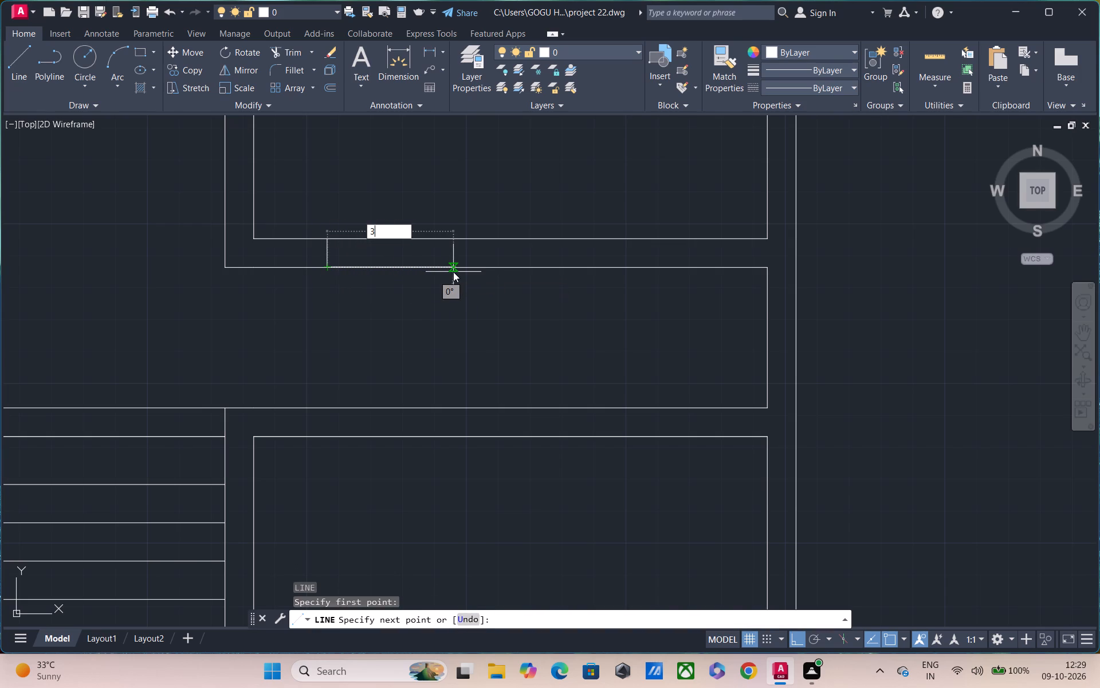
pyautogui.press('Return')
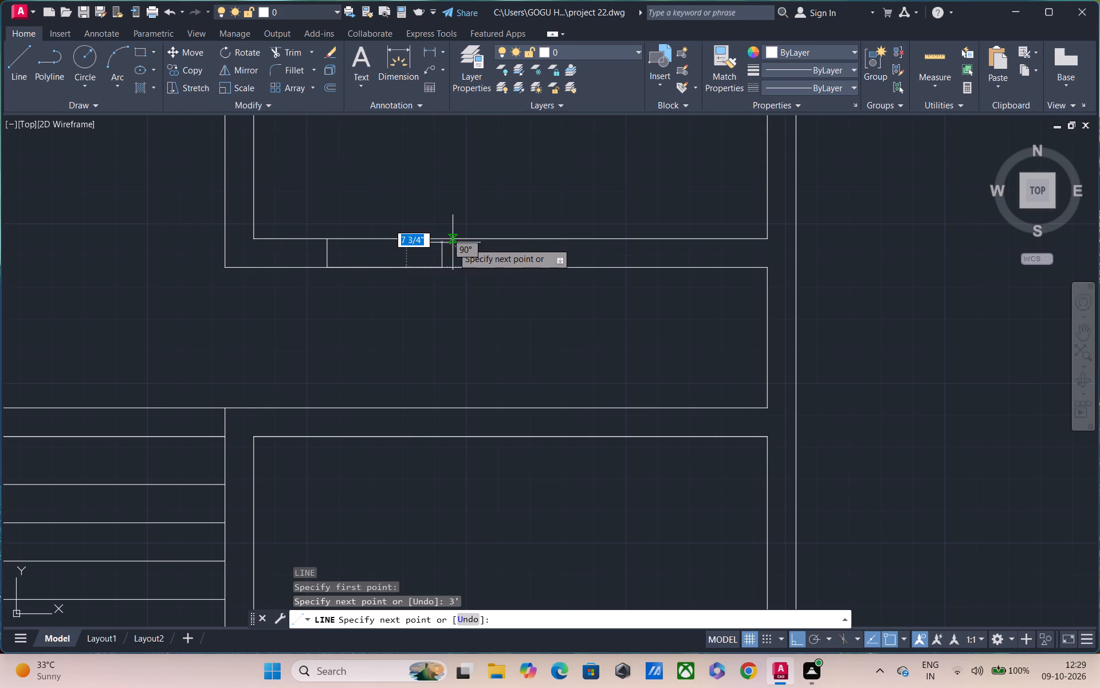
pyautogui.click(441, 236)
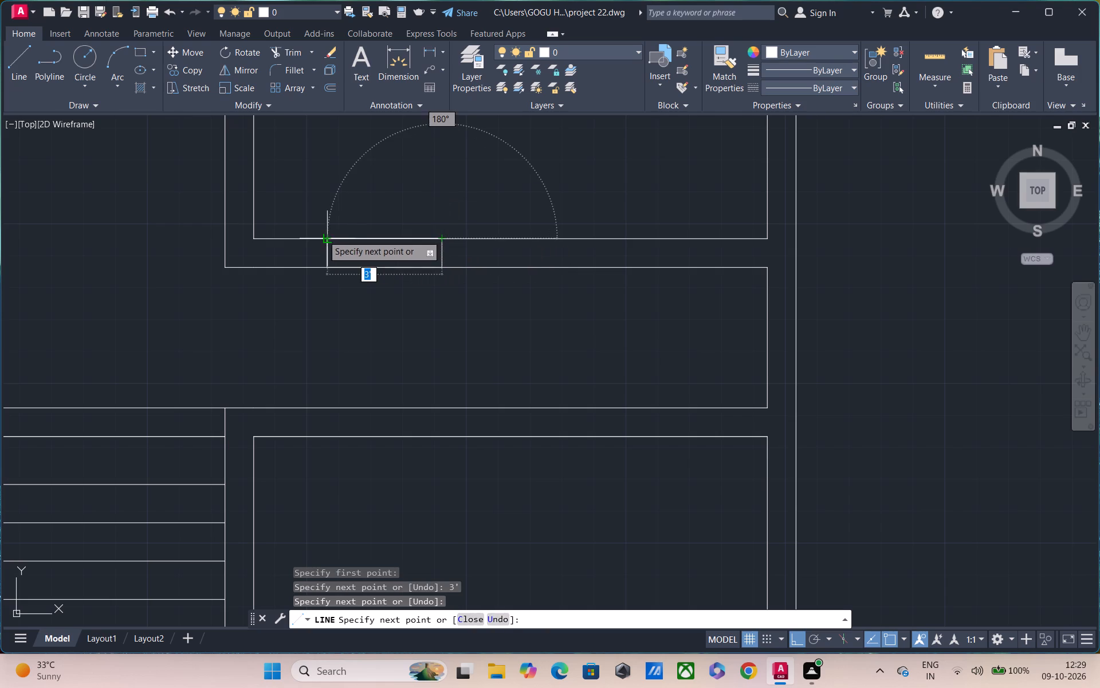
pyautogui.click(322, 236)
pyautogui.press('Escape')
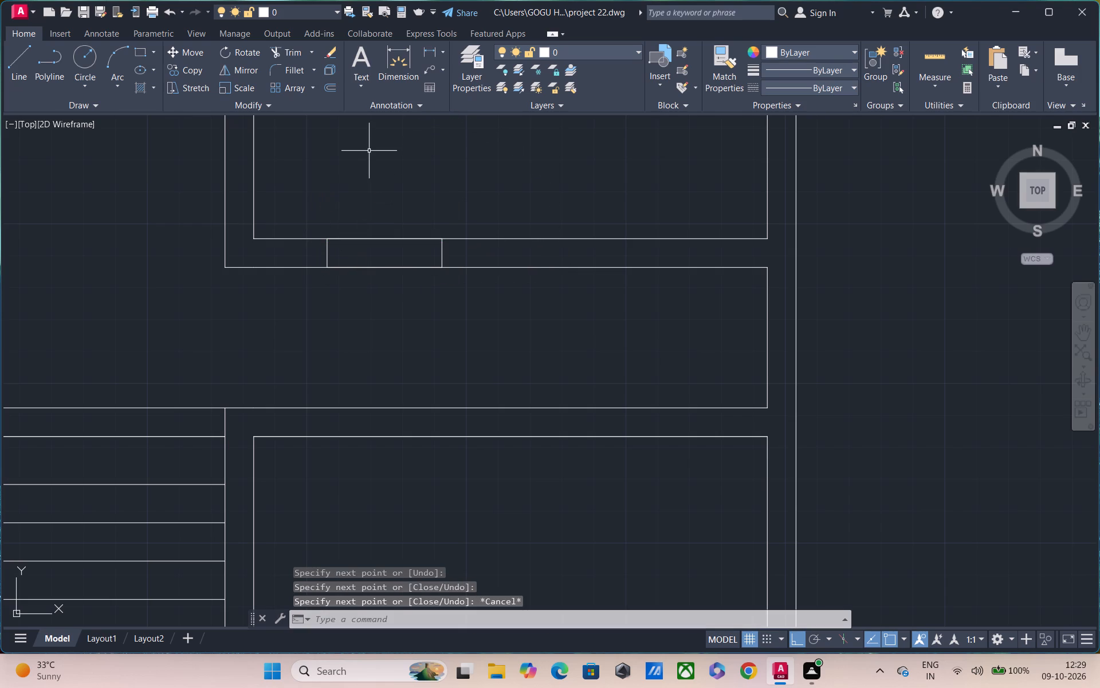
# Trim both wall lines between the jambs to open the 3' doorway in the upper right room's bottom wall.
pyautogui.write('tr')
pyautogui.press('space')
pyautogui.moveTo(363, 164); pyautogui.dragTo(331, 265)
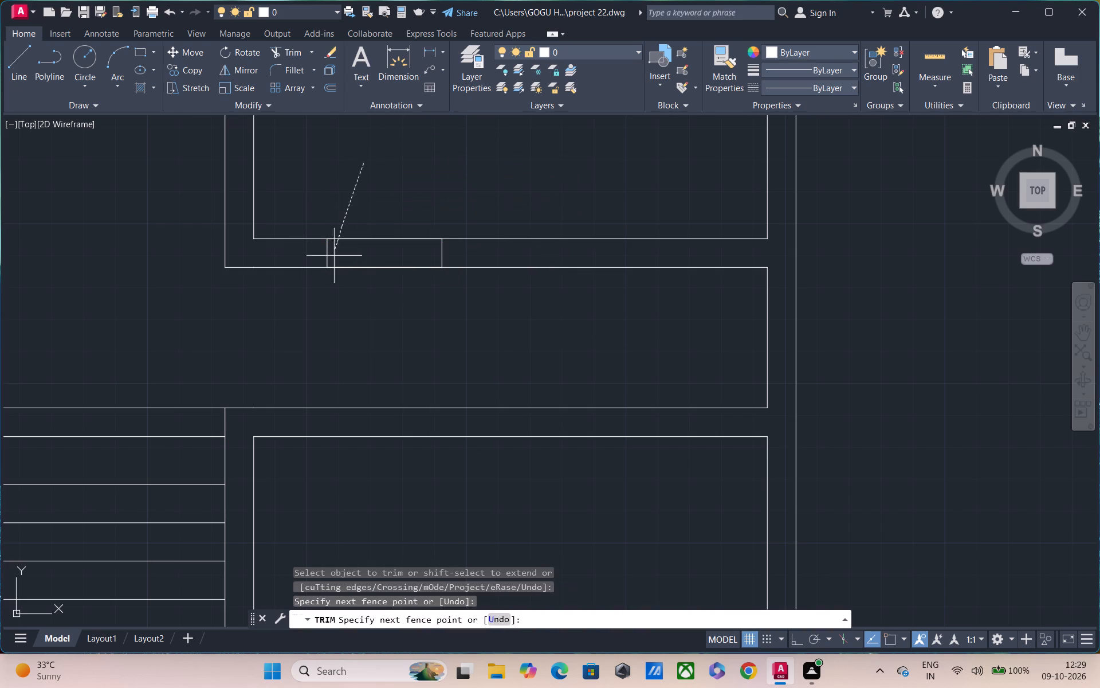
pyautogui.moveTo(331, 265); pyautogui.dragTo(328, 280)
pyautogui.scroll(-2, 368, 277)
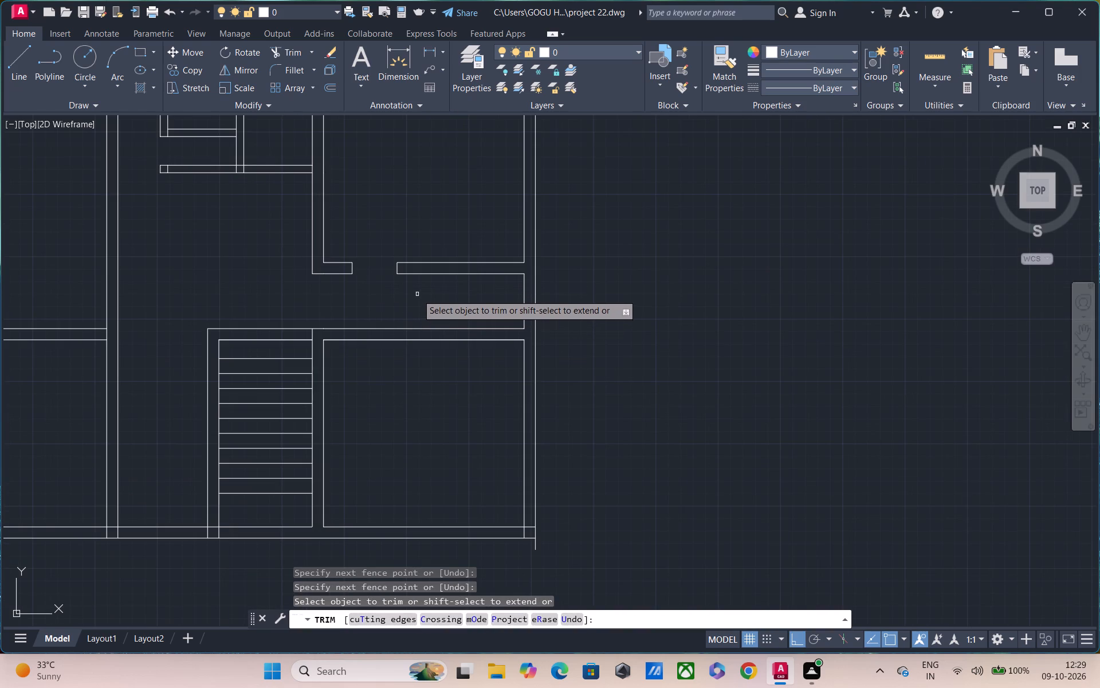
pyautogui.press('Escape')
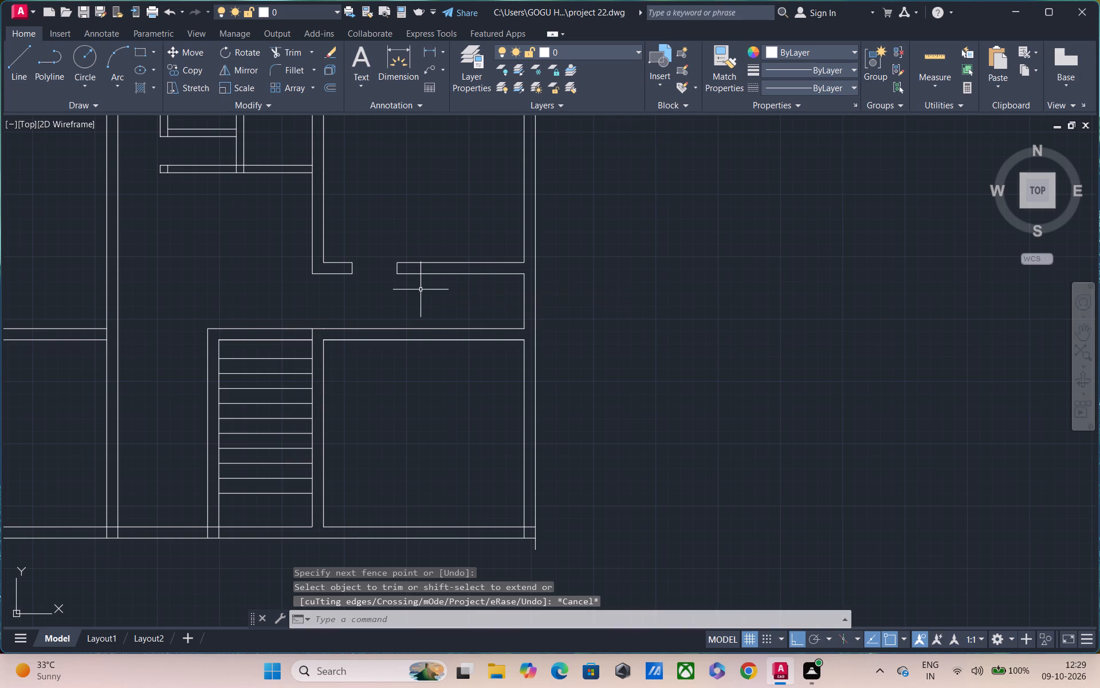
# Offset the right exterior wall's inner line between the two cross walls about 7'-10" into the passage.
pyautogui.write('o')
pyautogui.press('space')
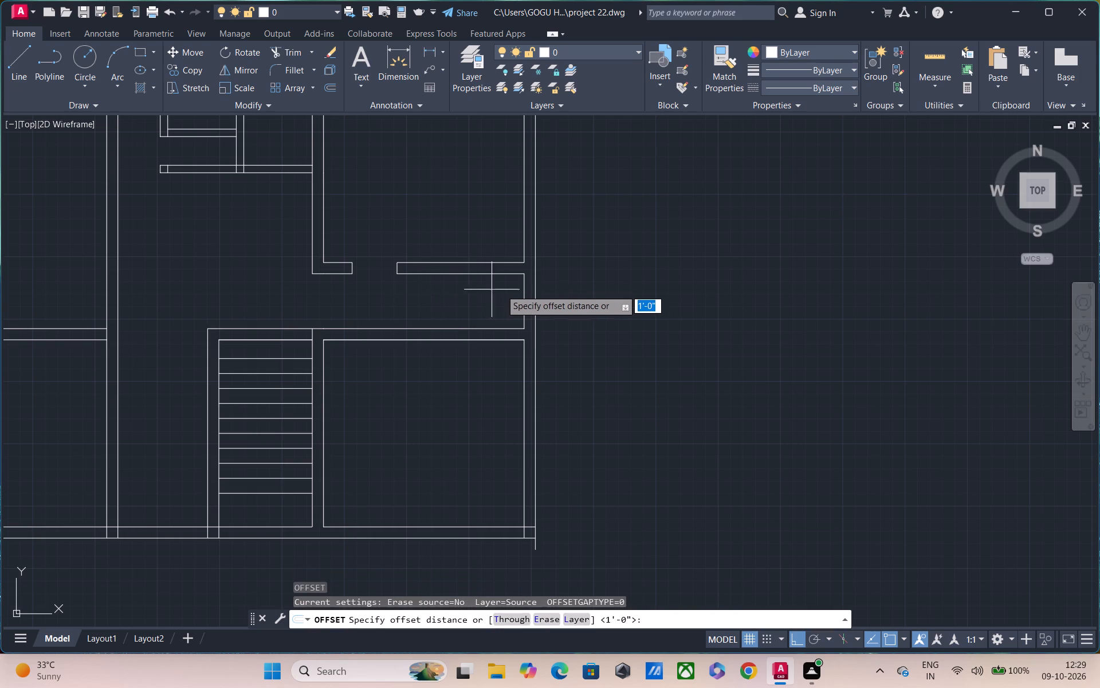
pyautogui.click(524, 286)
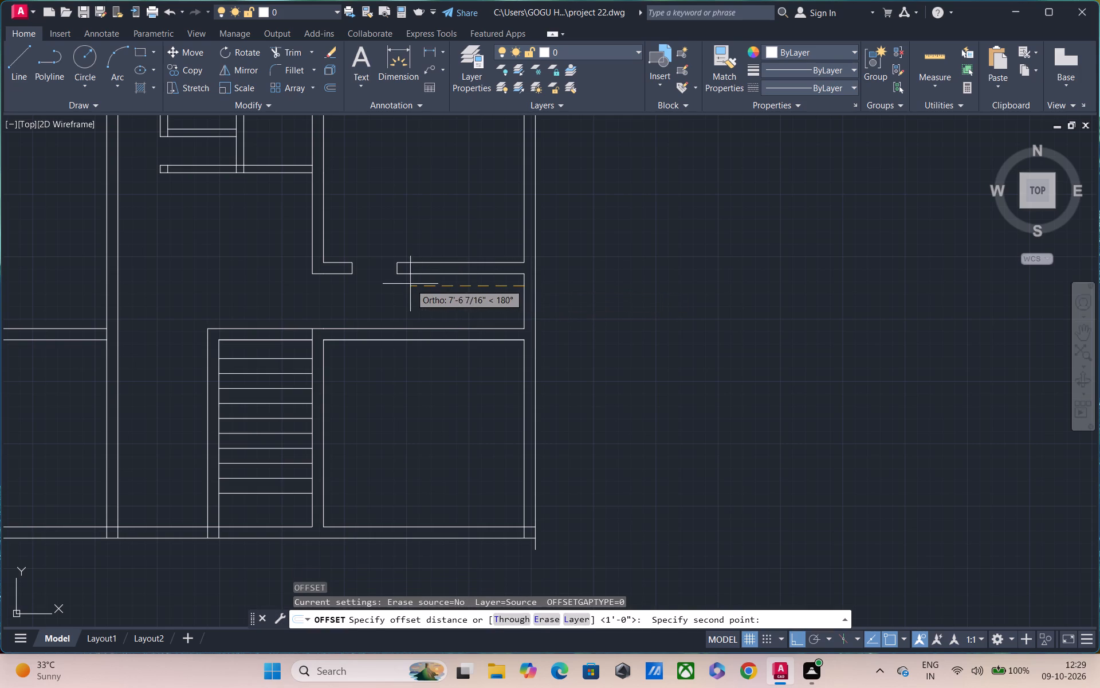
pyautogui.click(407, 271)
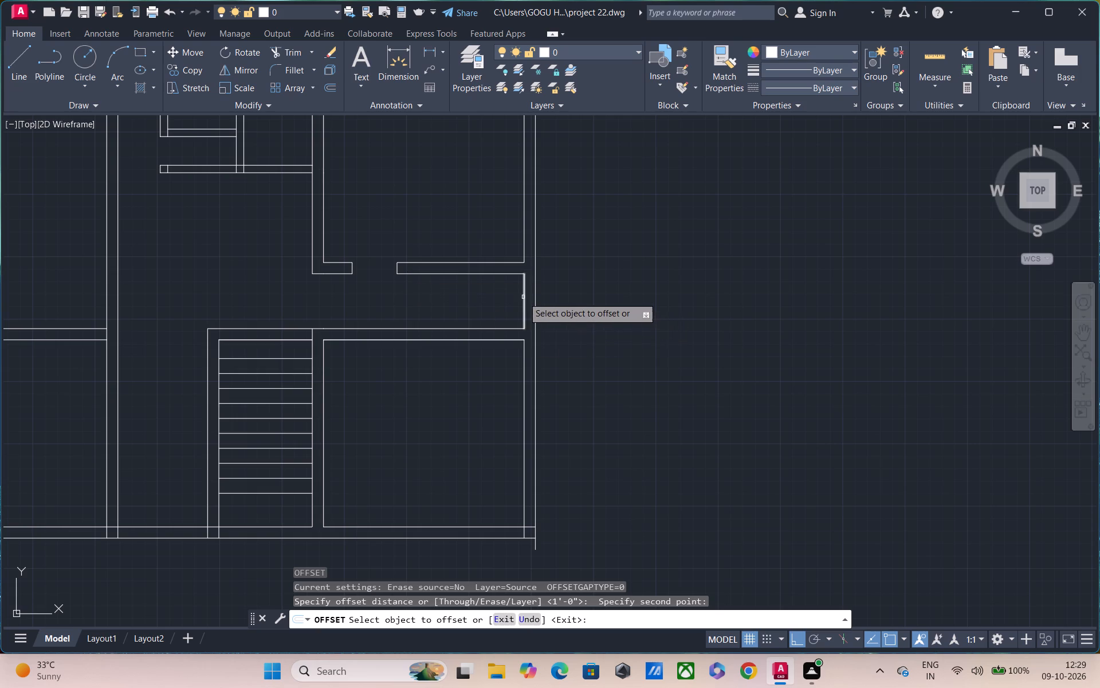
pyautogui.click(523, 297)
pyautogui.click(492, 299)
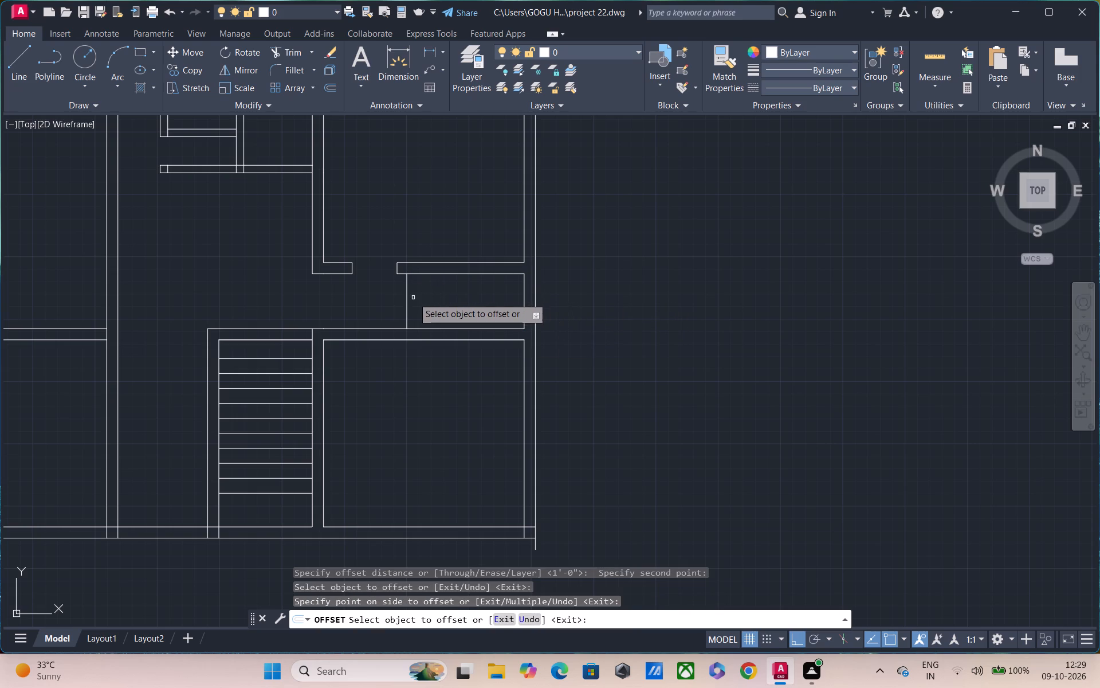
# Offset the new passage partition line 6" toward the doorway, forming the partition's second face.
pyautogui.click(408, 298)
pyautogui.scroll(2, 399, 299)
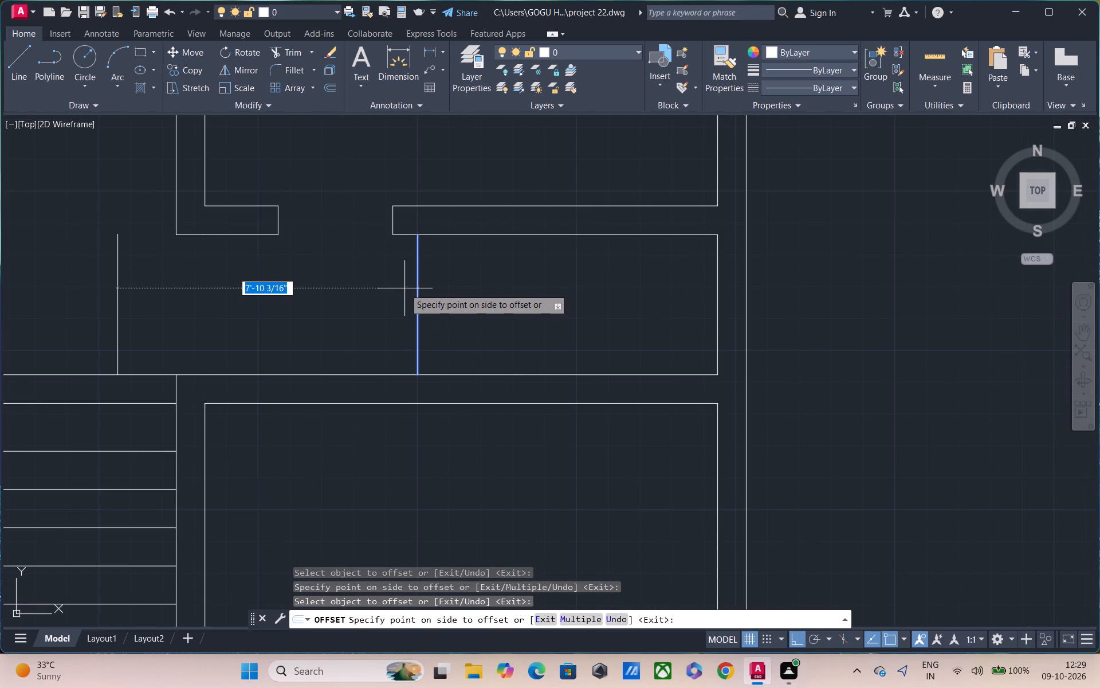
pyautogui.write('6"')
pyautogui.press('Return')
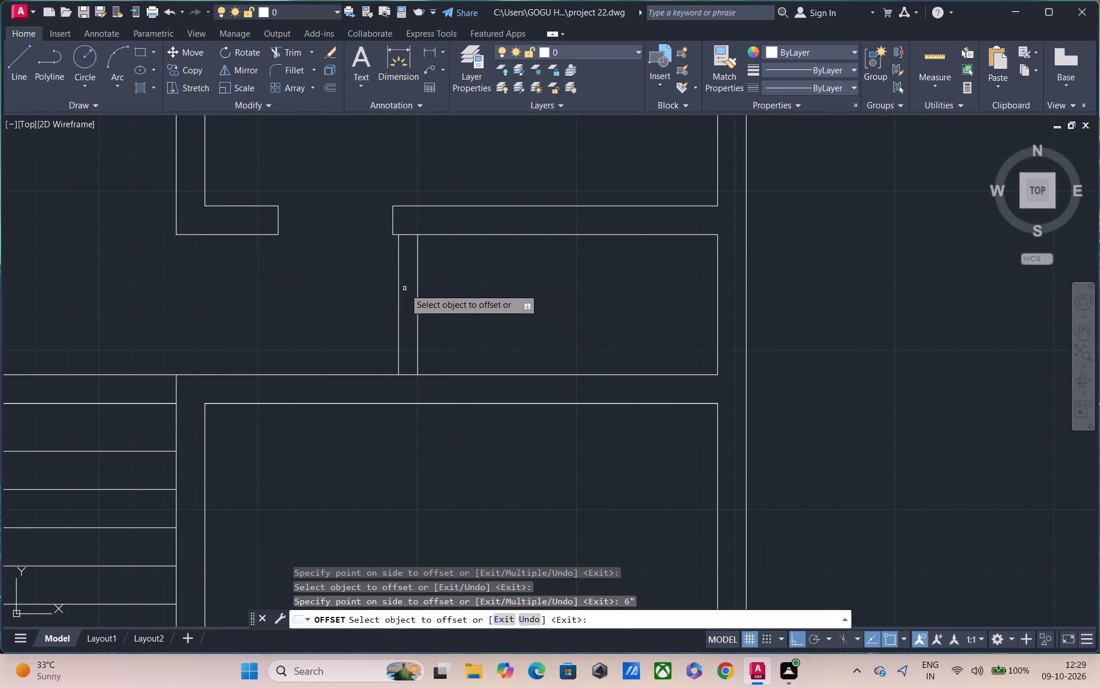
pyautogui.scroll(-2, 404, 288)
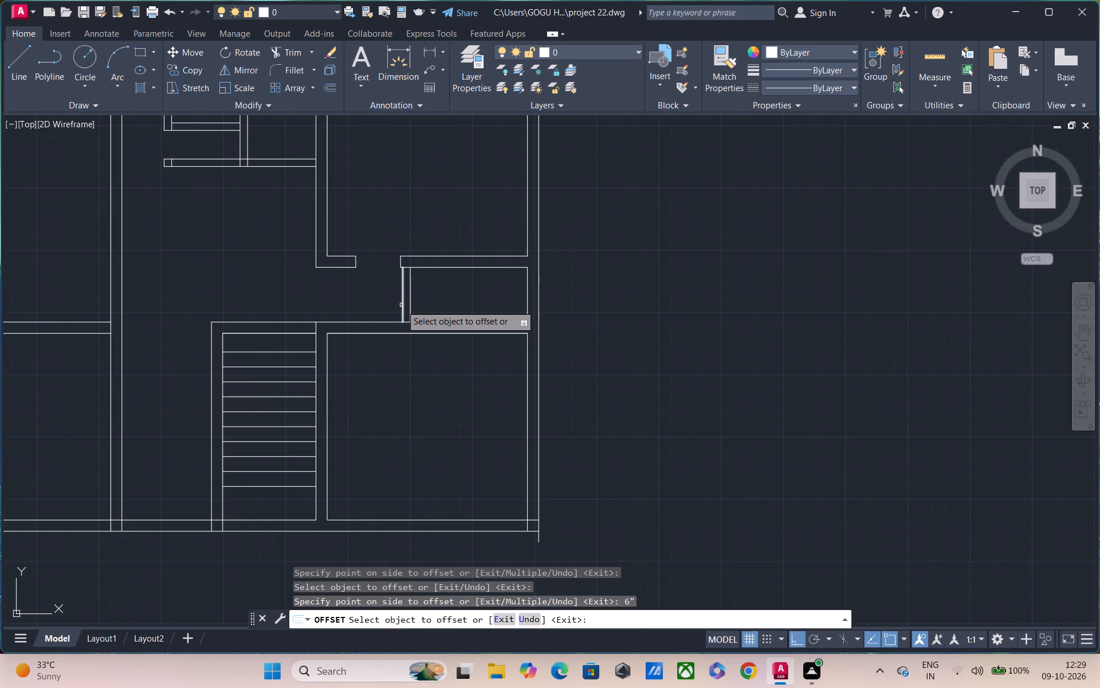
pyautogui.scroll(1, 403, 299)
pyautogui.press('Escape')
# Erase the passage partition's face line nearest the doorway, keeping the line on the exterior wall side.
pyautogui.click(405, 292)
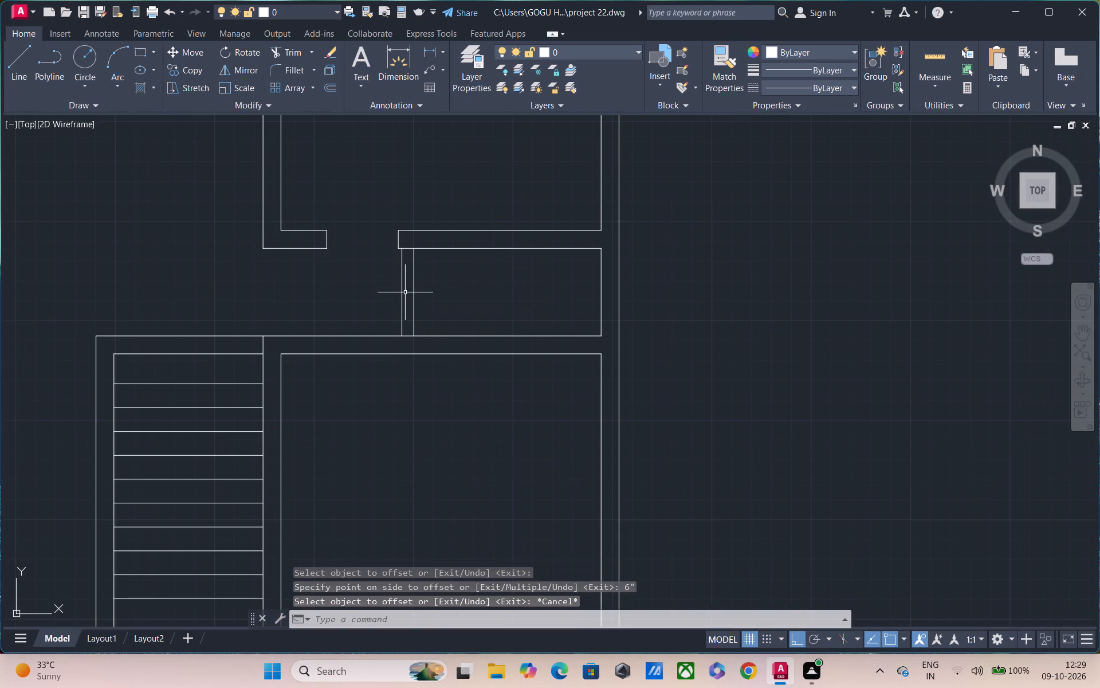
pyautogui.click(402, 295)
pyautogui.click(402, 295)
pyautogui.click(403, 288)
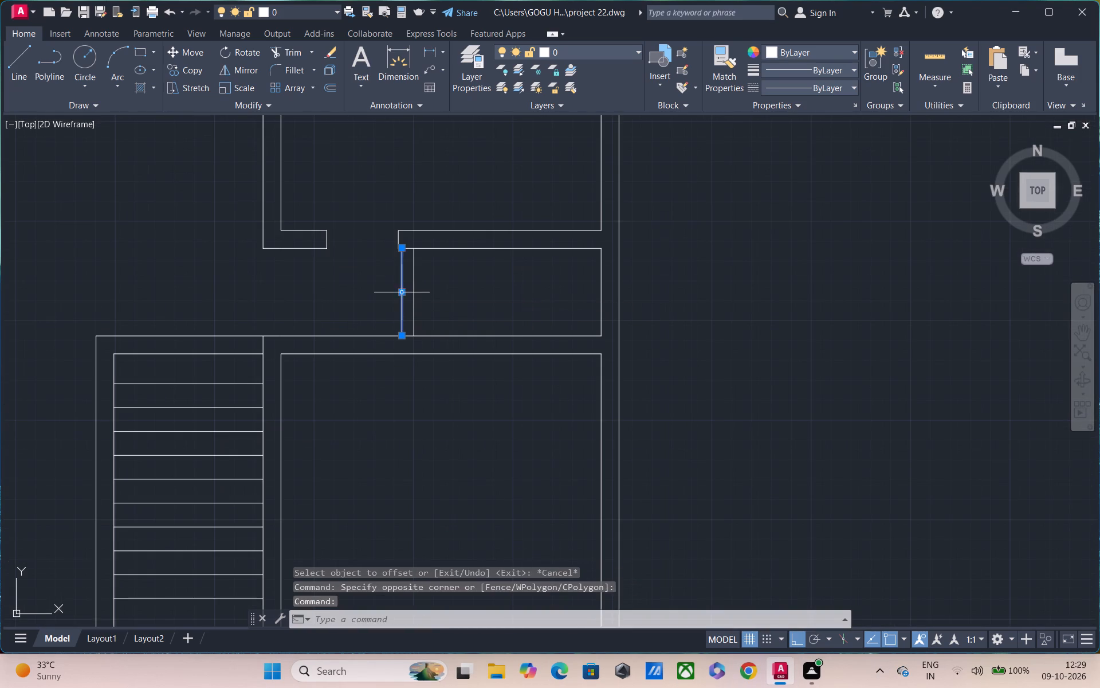
pyautogui.press('Delete')
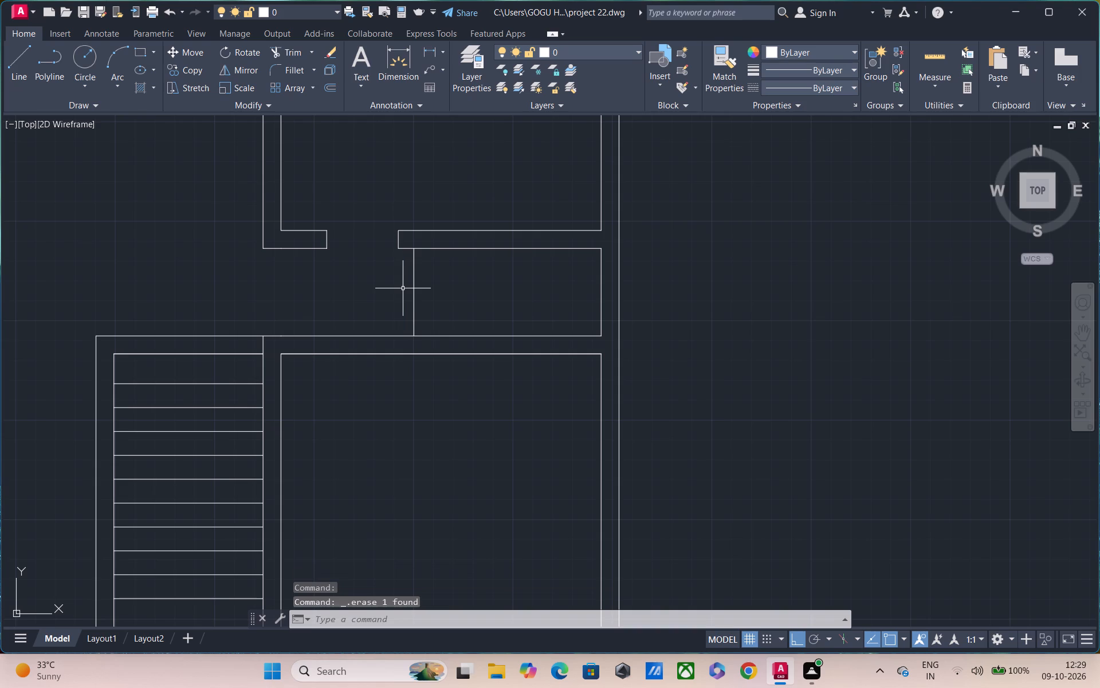
# Offset the remaining passage partition line 6" toward the right exterior wall.
pyautogui.write('o')
pyautogui.press('space')
pyautogui.scroll(-1, 403, 285)
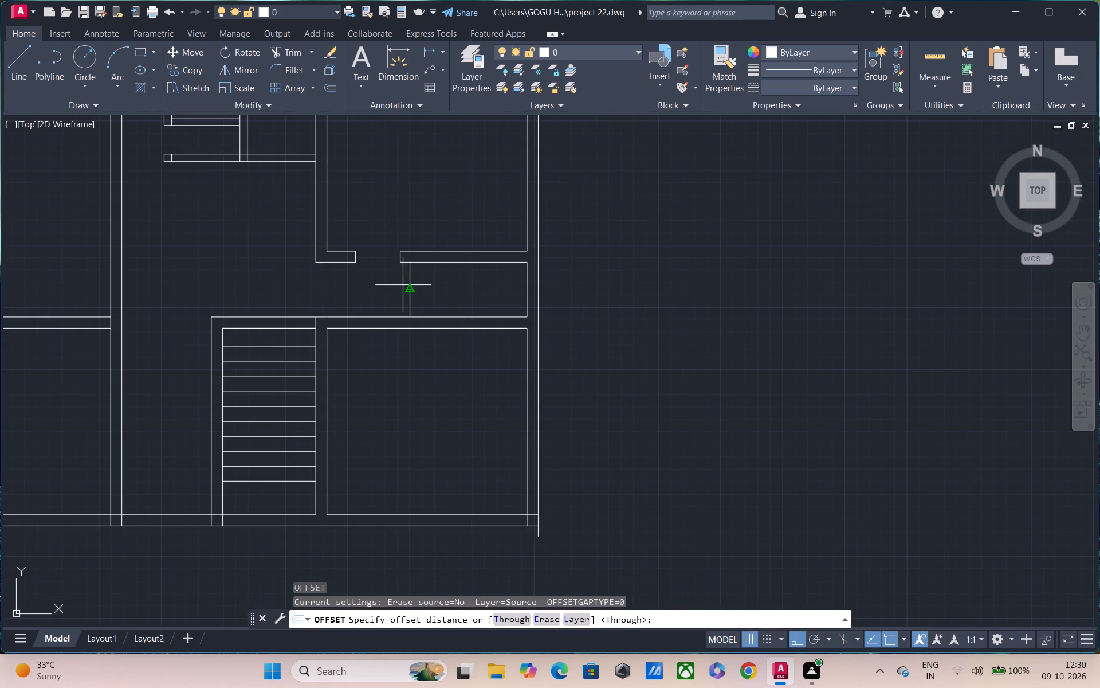
pyautogui.scroll(2, 403, 285)
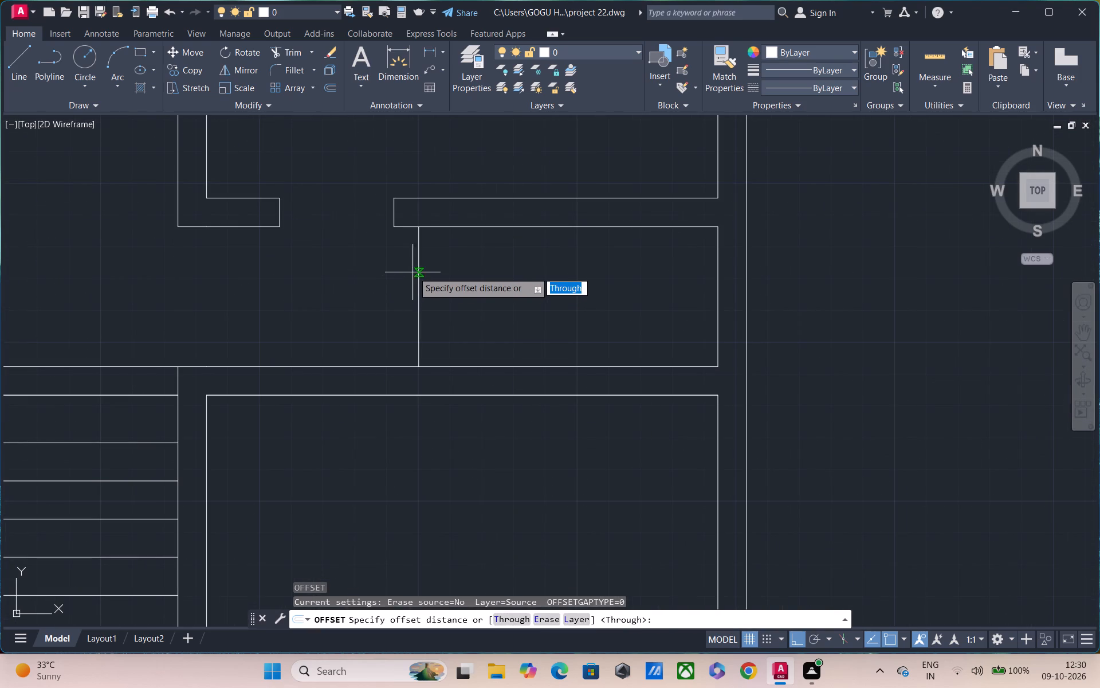
pyautogui.click(416, 267)
pyautogui.click(435, 287)
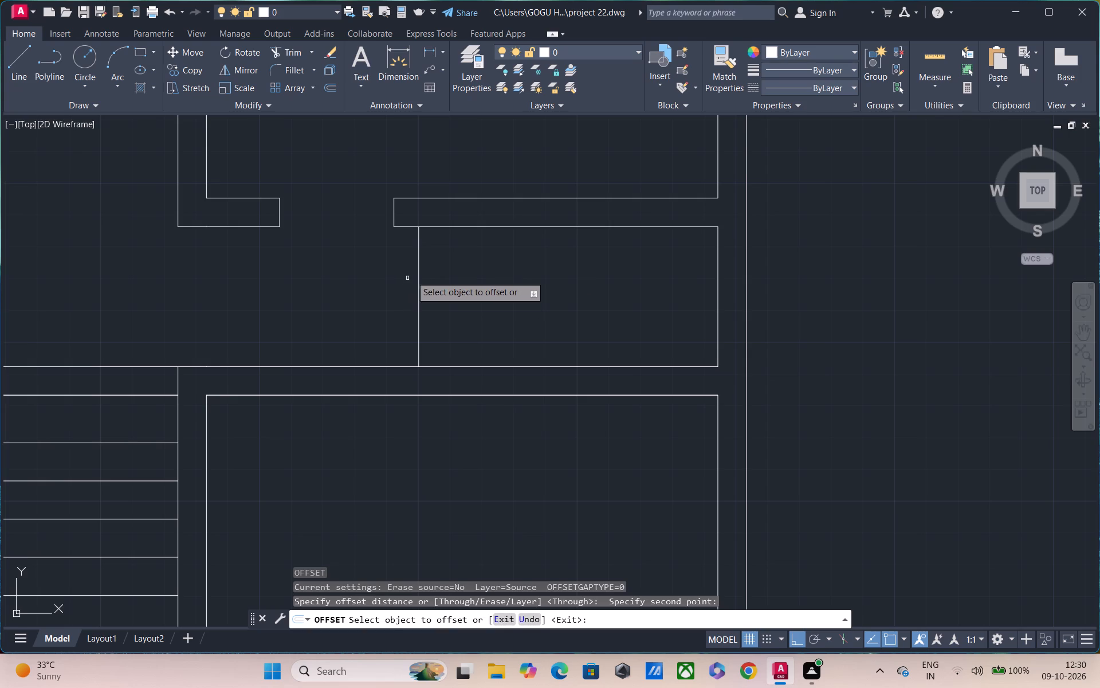
pyautogui.click(417, 271)
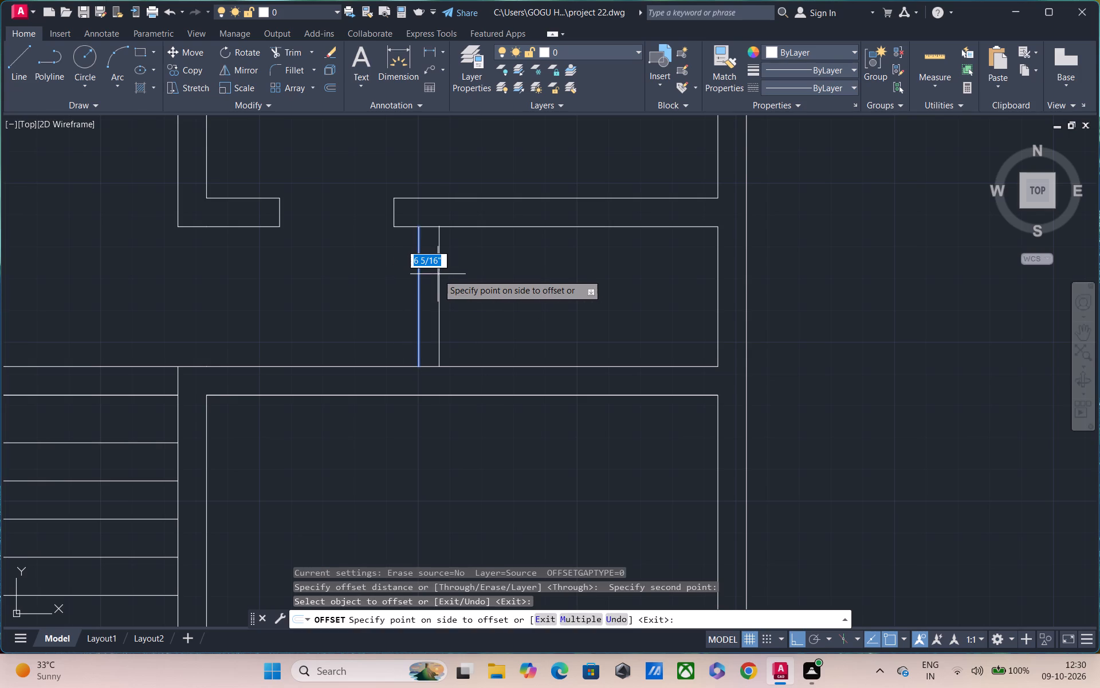
pyautogui.write('6"')
pyautogui.press('Return')
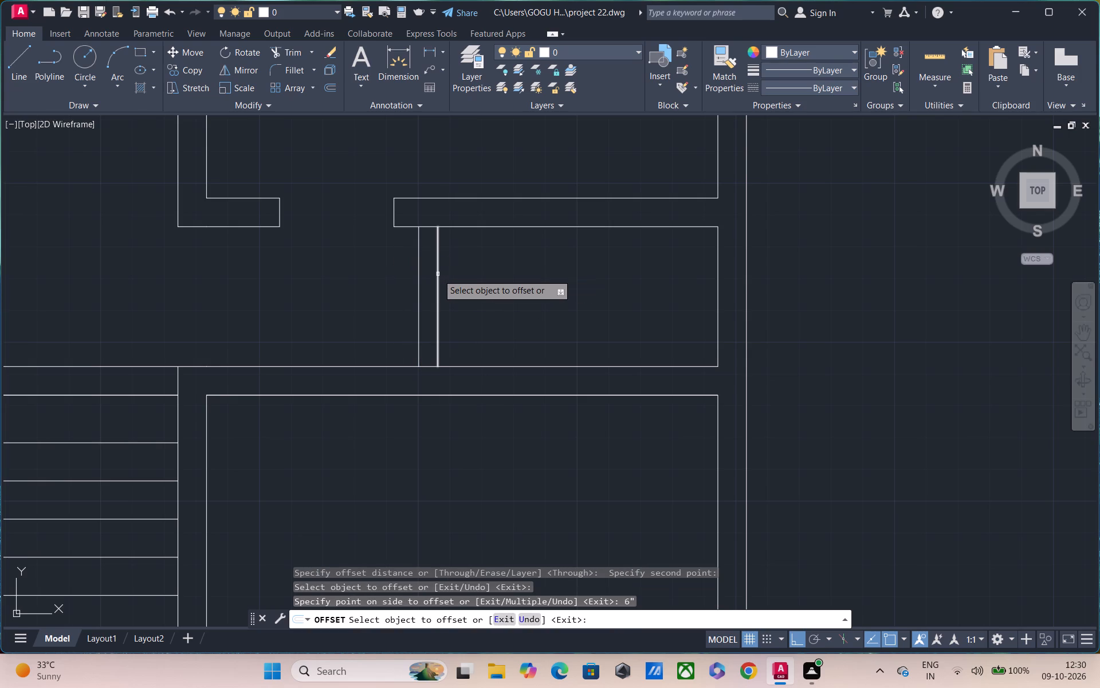
pyautogui.scroll(-3, 401, 220)
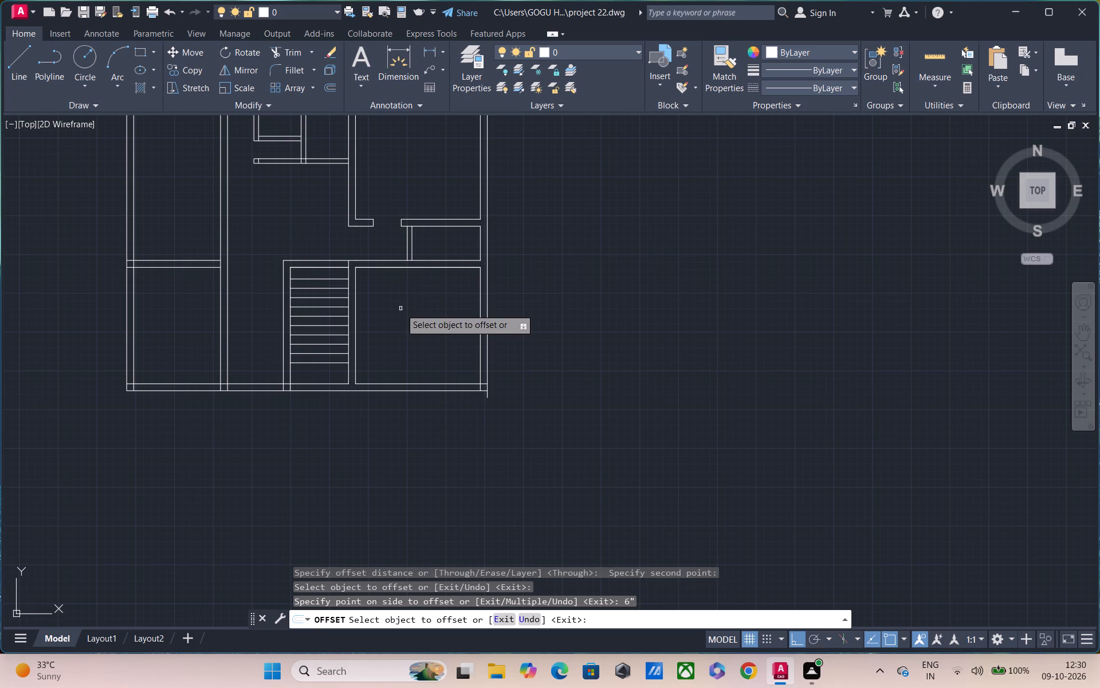
pyautogui.press('Escape')
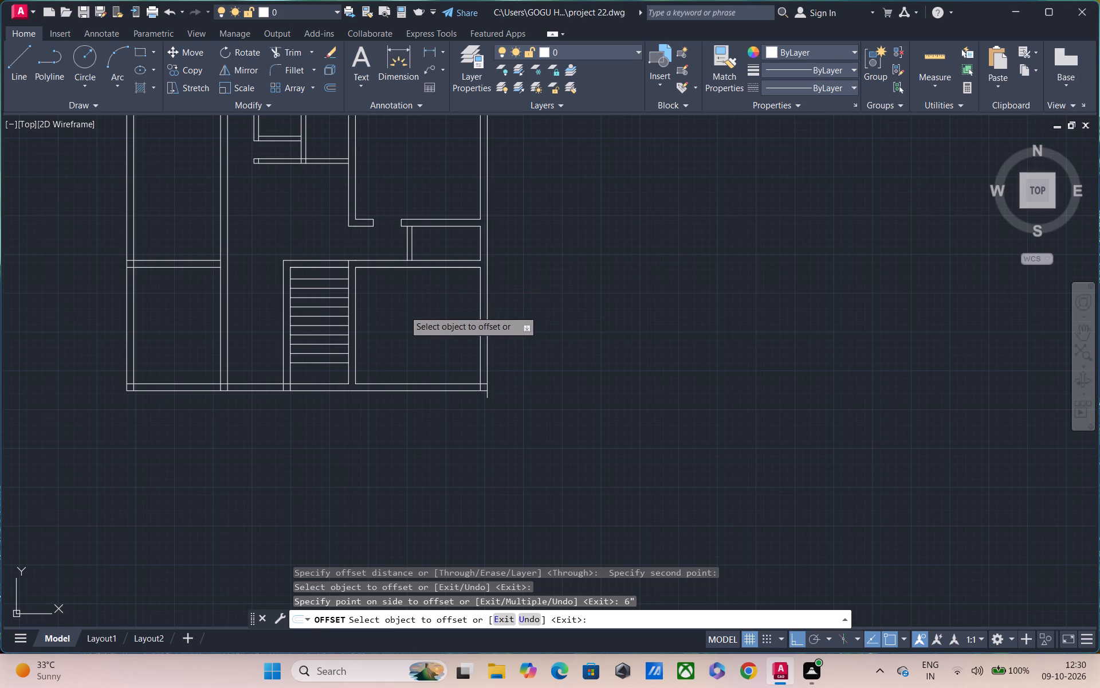
# Draw a line 1' along the wall from the lower right room's upper left inner corner and across the wall as a jamb.
pyautogui.write('l')
pyautogui.press('space')
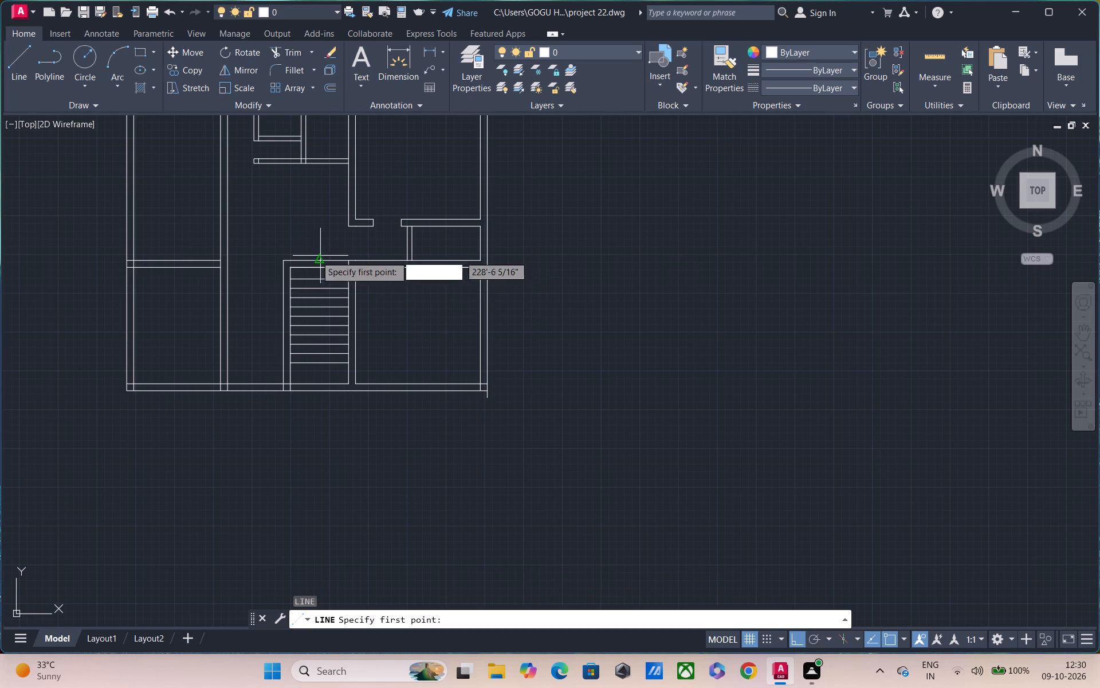
pyautogui.scroll(1, 369, 301)
pyautogui.click(348, 249)
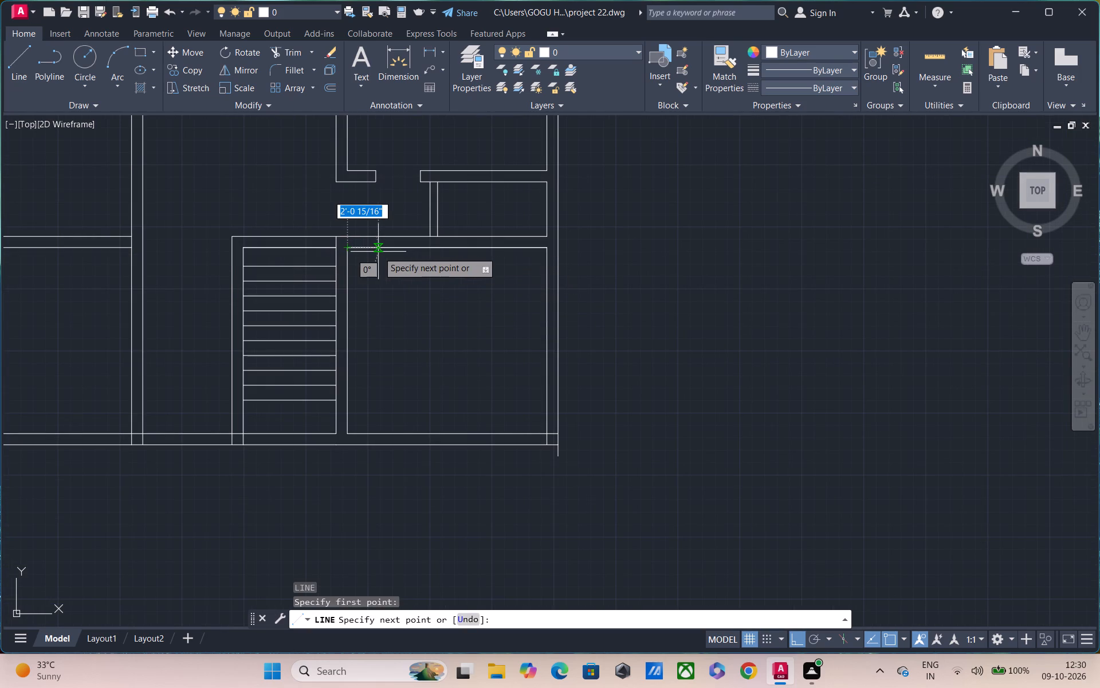
pyautogui.write("1'")
pyautogui.press('Return')
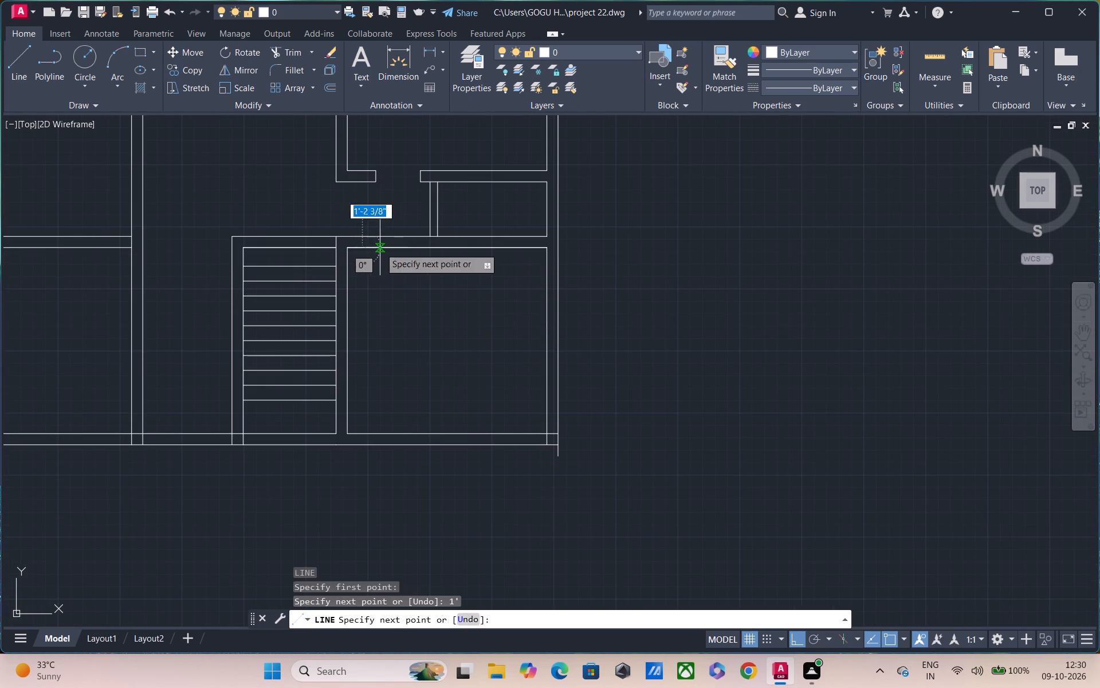
pyautogui.scroll(2, 368, 231)
pyautogui.click(354, 241)
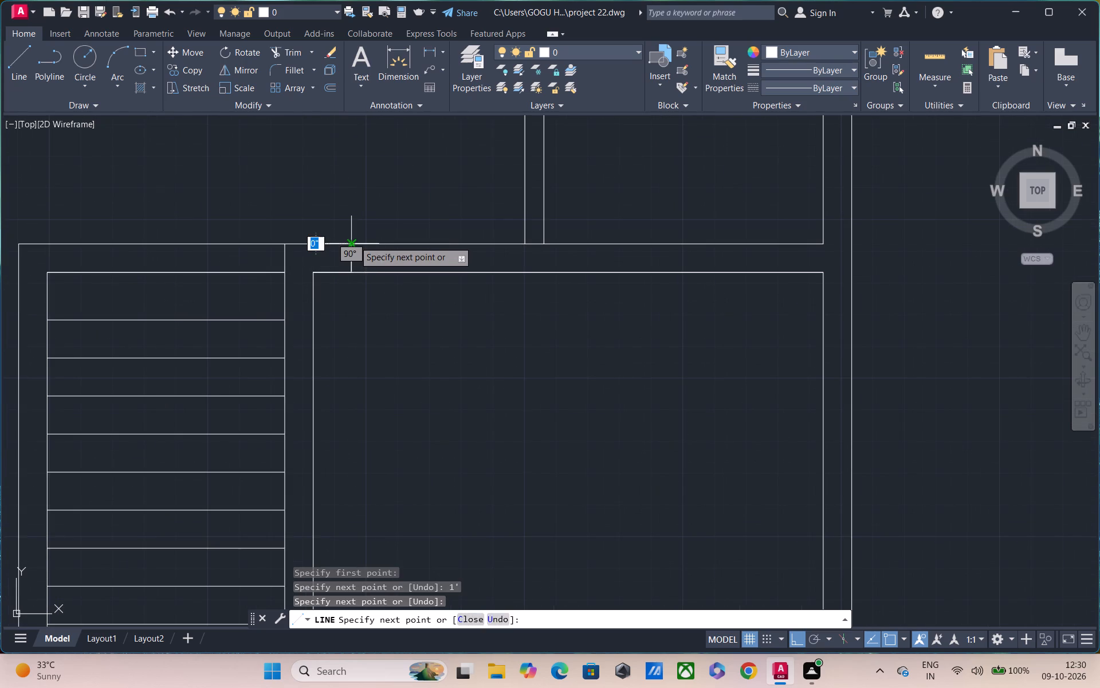
pyautogui.press('Escape')
pyautogui.press('Escape')
# Draw a line 1' along the wall from the foot of the passage partition's right face and across the wall as a second jamb.
pyautogui.scroll(-1, 538, 269)
pyautogui.moveTo(529, 264); pyautogui.dragTo(495, 239, button='middle')
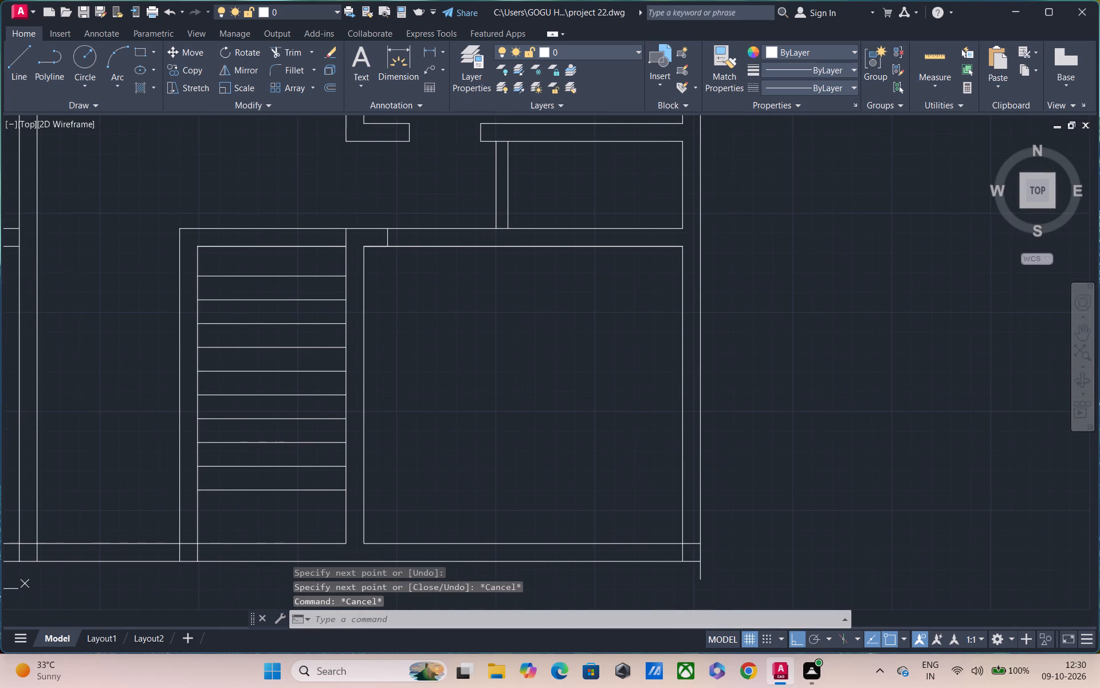
pyautogui.moveTo(493, 240); pyautogui.dragTo(422, 282, button='middle')
pyautogui.write('l')
pyautogui.press('space')
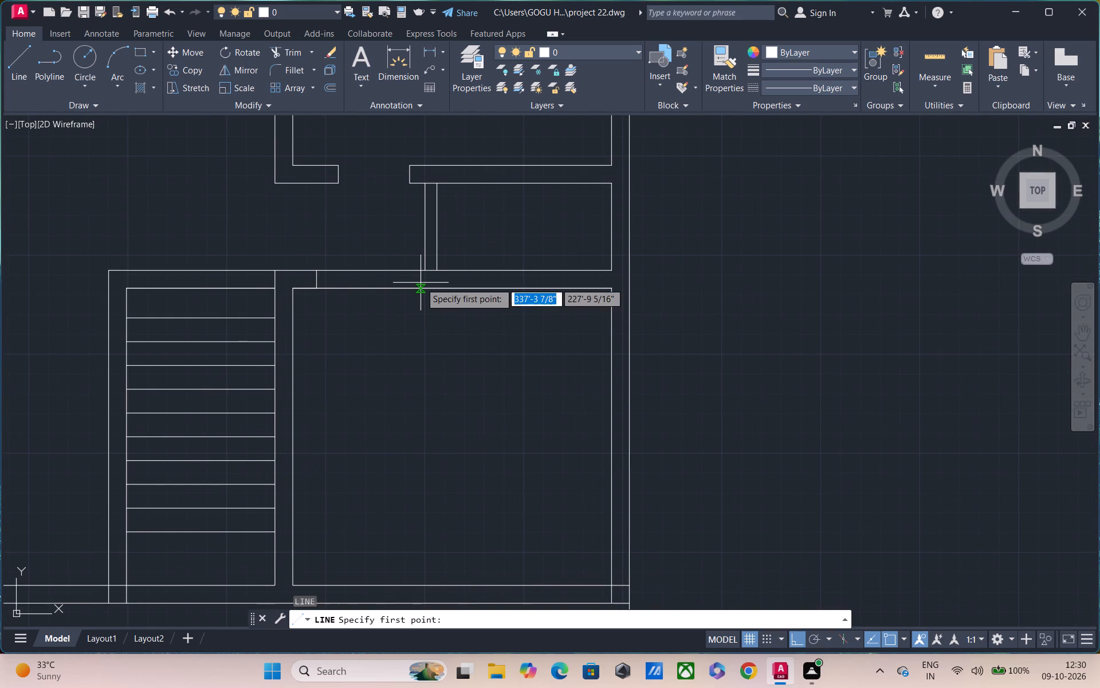
pyautogui.scroll(1, 439, 293)
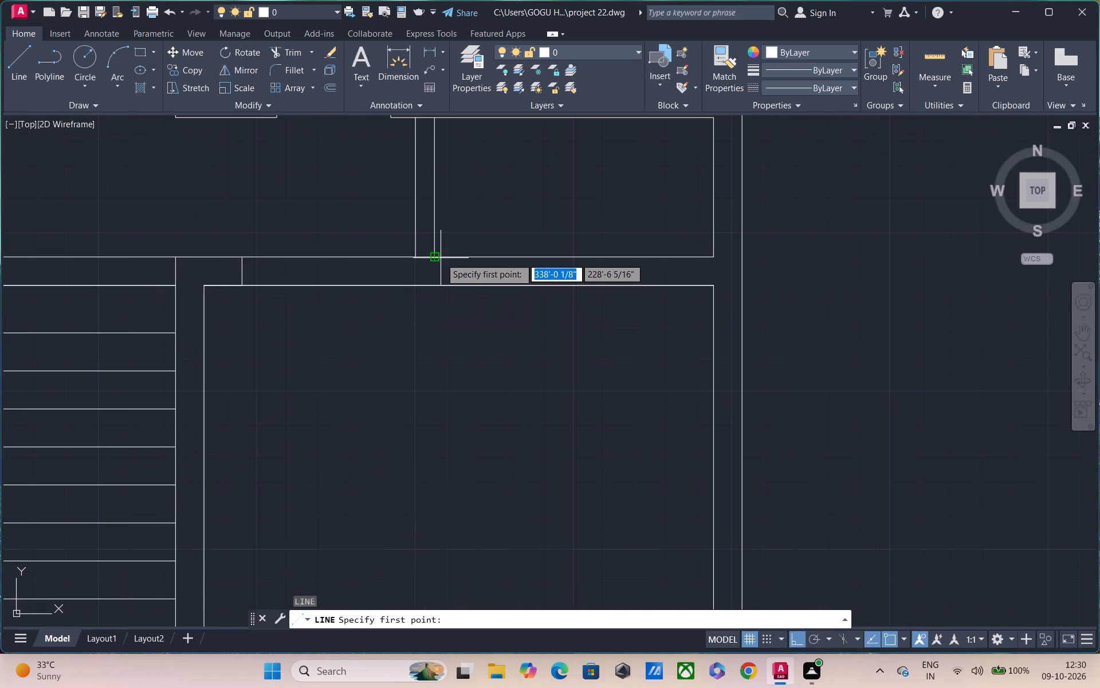
pyautogui.click(434, 259)
pyautogui.write("1'")
pyautogui.press('Return')
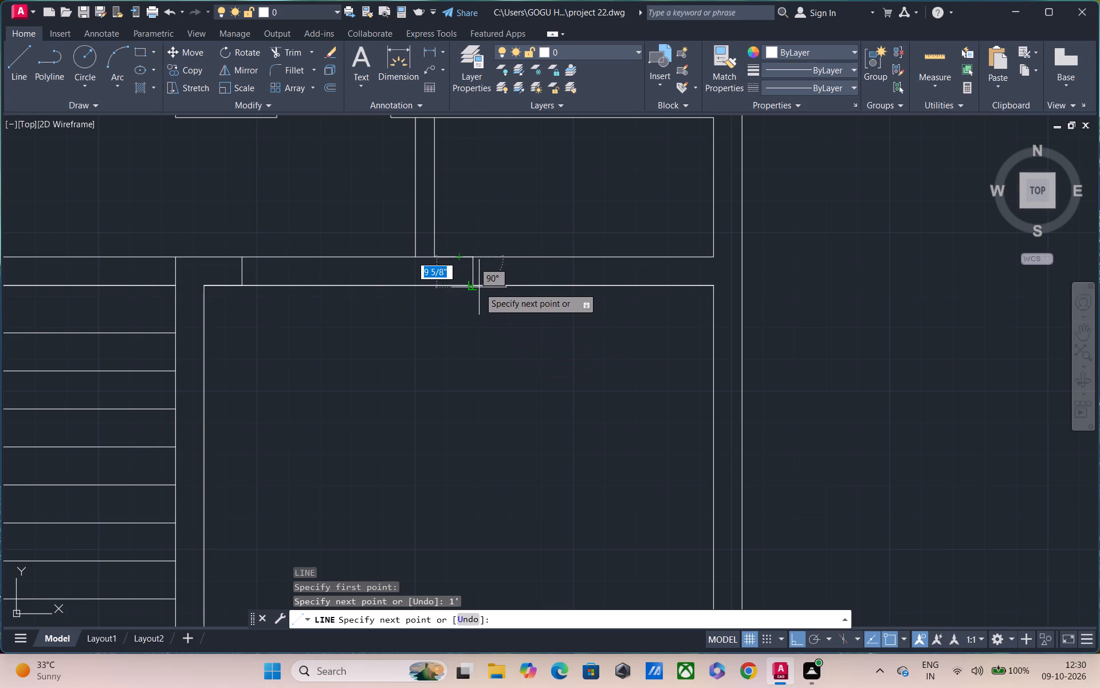
pyautogui.click(476, 287)
pyautogui.press('Escape')
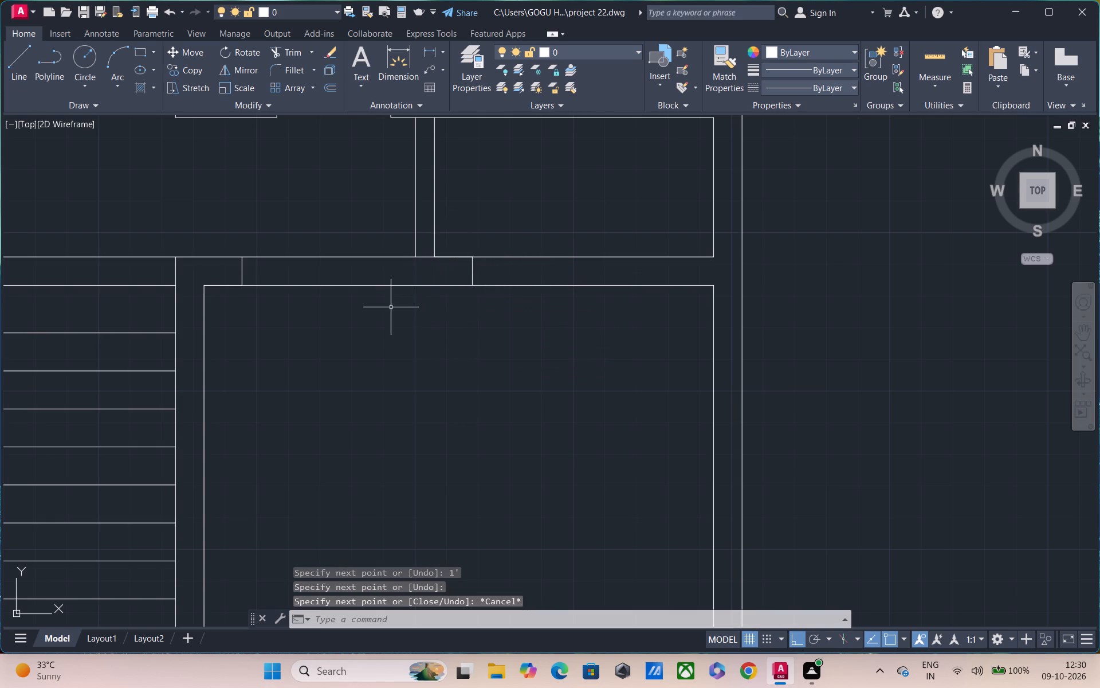
# Trim the overlapping inner wall lines at the lower left exterior corner.
pyautogui.moveTo(388, 319); pyautogui.dragTo(452, 350, button='middle')
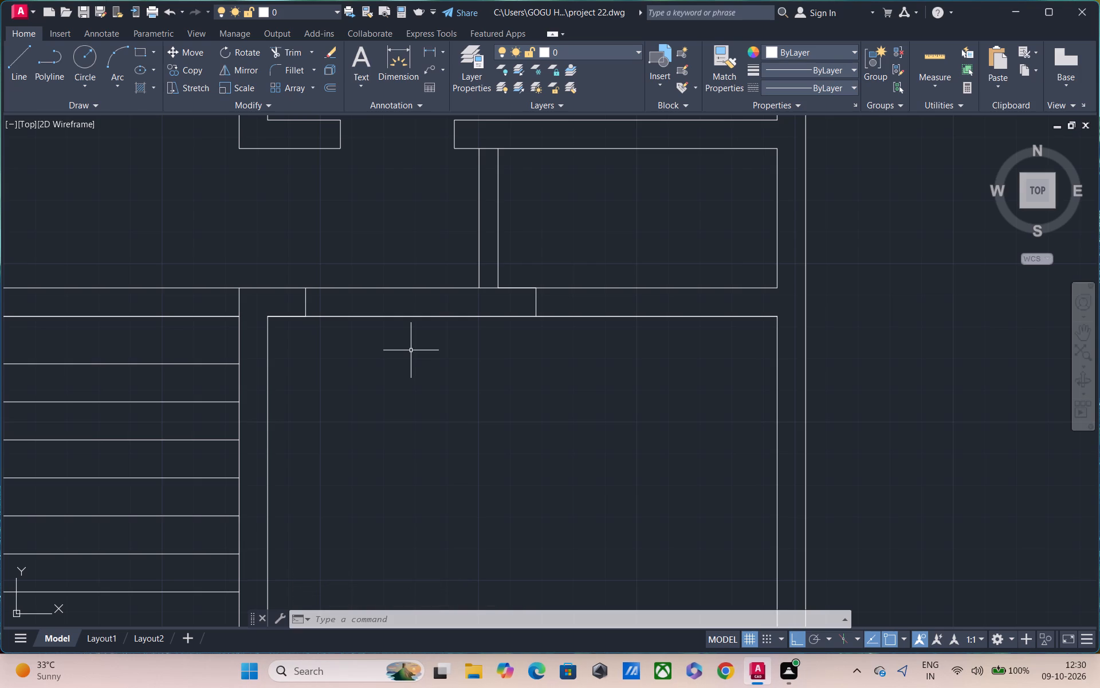
pyautogui.scroll(-3, 412, 350)
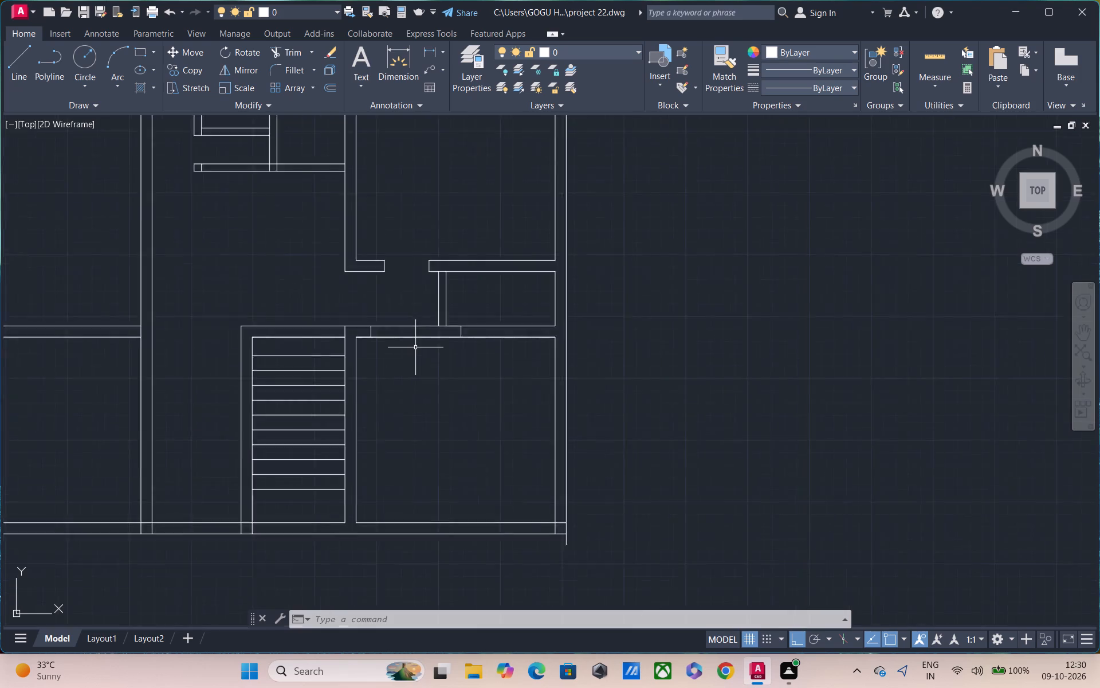
pyautogui.moveTo(415, 334); pyautogui.dragTo(415, 500, button='middle')
pyautogui.moveTo(394, 399); pyautogui.dragTo(491, 352, button='middle')
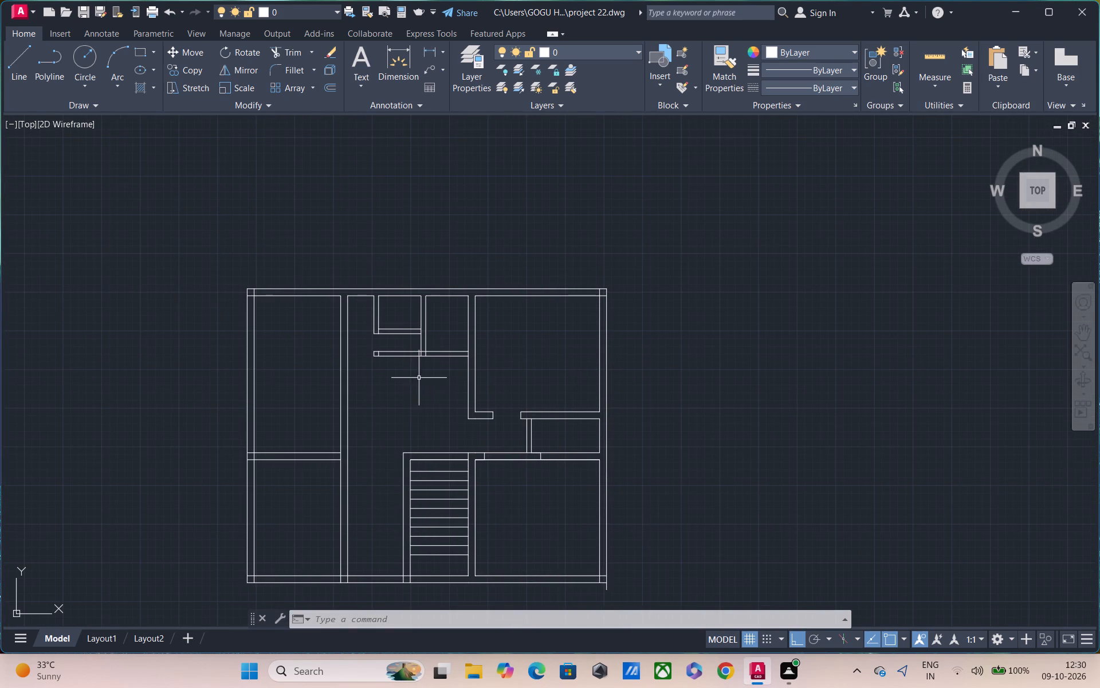
pyautogui.moveTo(386, 417); pyautogui.dragTo(392, 372, button='middle')
pyautogui.write('tr')
pyautogui.press('space')
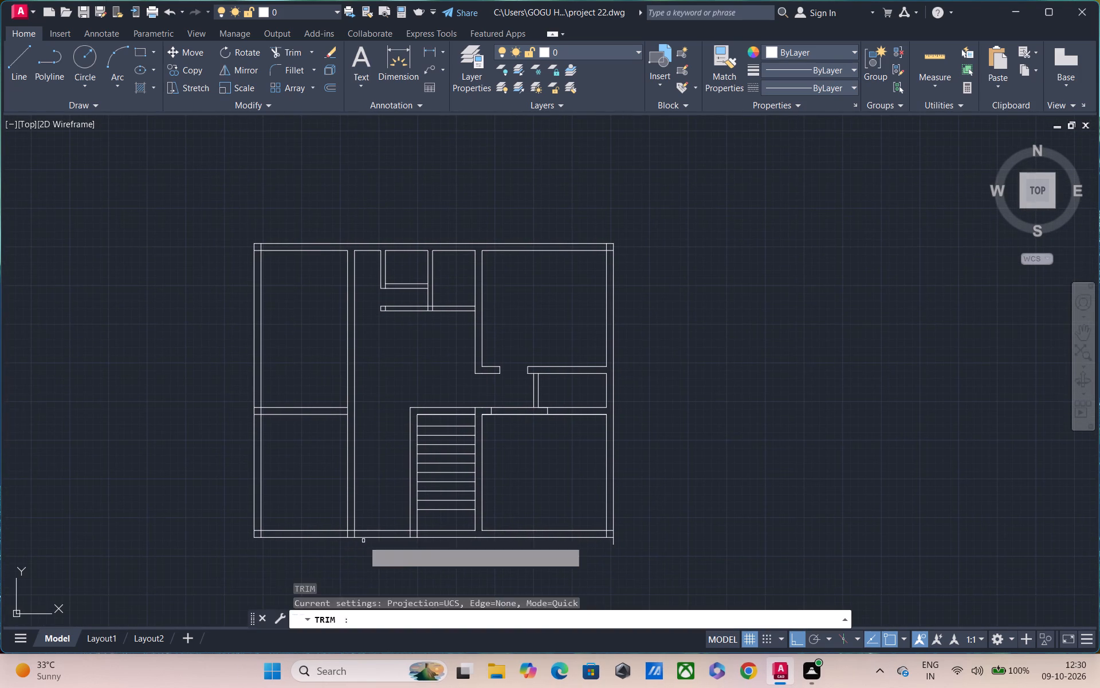
pyautogui.scroll(1, 276, 541)
pyautogui.moveTo(286, 505); pyautogui.dragTo(323, 295, button='middle')
pyautogui.scroll(3, 254, 325)
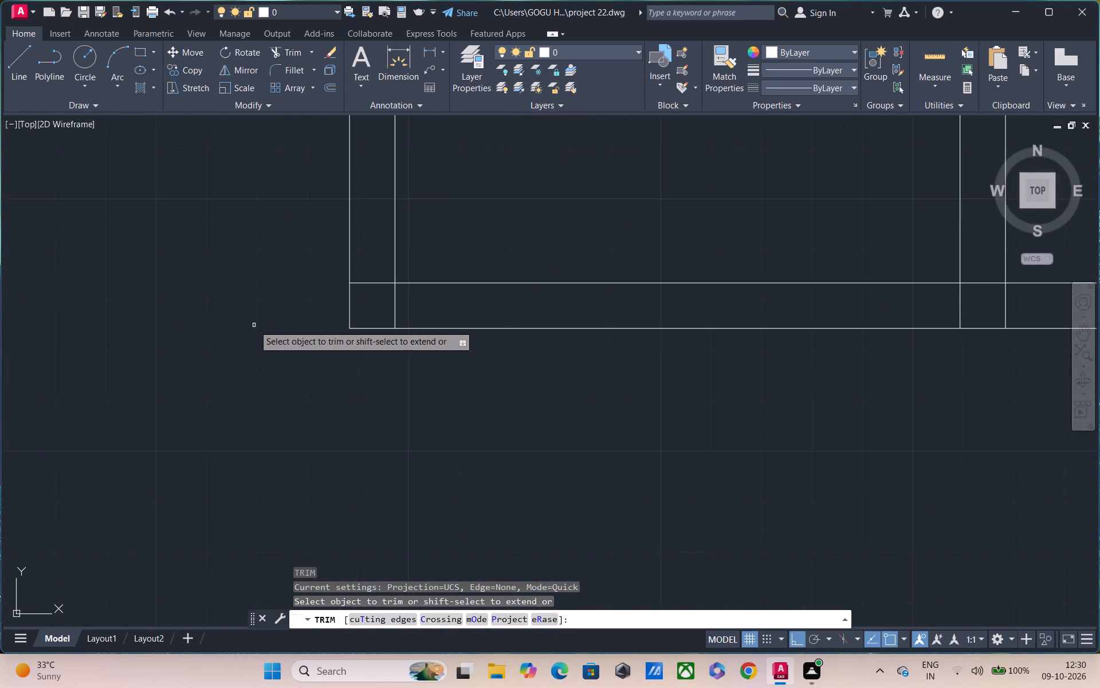
pyautogui.moveTo(372, 255); pyautogui.dragTo(423, 306)
# Trim the crossing lines where the lower left room's right wall meets the bottom exterior wall, opening the junction.
pyautogui.scroll(-3, 421, 302)
pyautogui.moveTo(657, 316); pyautogui.dragTo(474, 346, button='middle')
pyautogui.scroll(3, 276, 356)
pyautogui.moveTo(564, 268); pyautogui.dragTo(698, 270)
pyautogui.moveTo(673, 219); pyautogui.dragTo(671, 268)
# Trim the crossing lines where the staircase's left wall meets the bottom exterior wall, opening the junction.
pyautogui.scroll(-3, 671, 260)
pyautogui.scroll(-1, 736, 262)
pyautogui.moveTo(731, 267); pyautogui.dragTo(547, 292, button='middle')
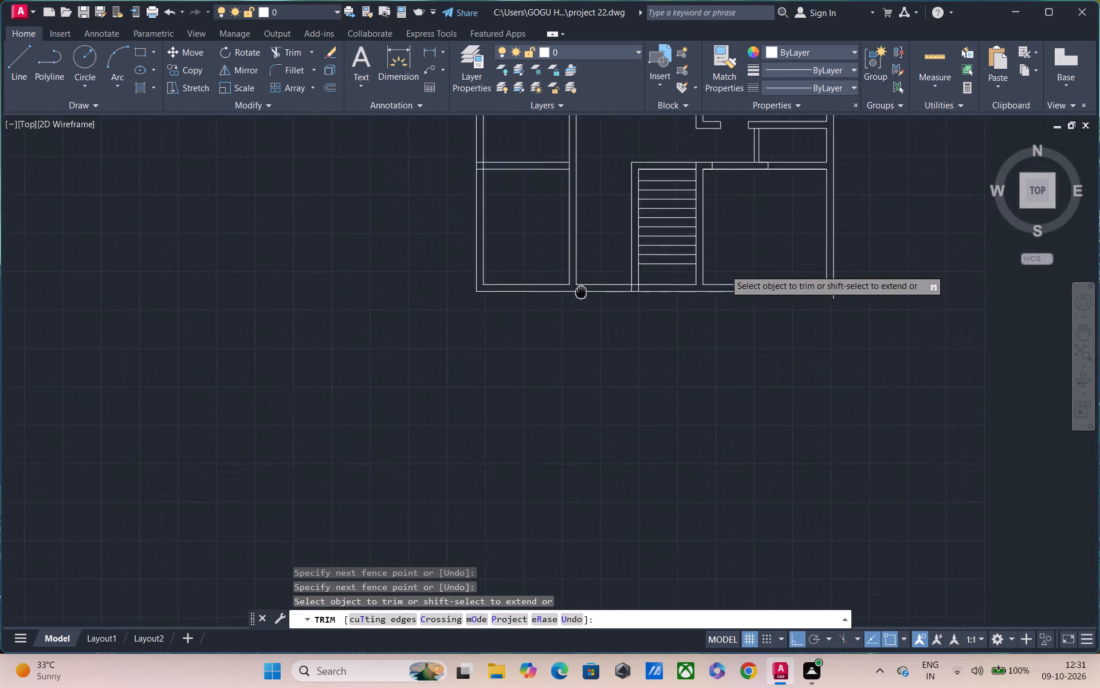
pyautogui.moveTo(547, 292); pyautogui.dragTo(537, 285, button='middle')
pyautogui.scroll(4, 537, 285)
pyautogui.moveTo(619, 263); pyautogui.dragTo(747, 262)
pyautogui.moveTo(698, 221); pyautogui.dragTo(698, 243)
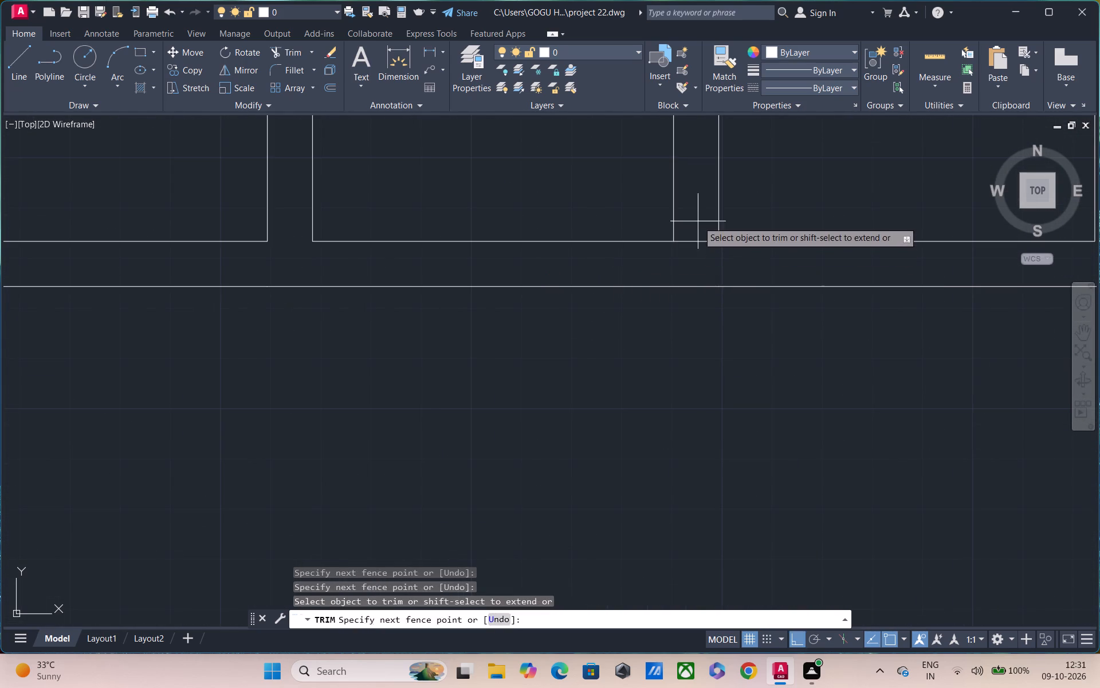
pyautogui.moveTo(698, 243); pyautogui.dragTo(697, 268)
# Trim the overlapping inner lines and the protruding outer line end at the lower right exterior corner.
pyautogui.scroll(-3, 700, 260)
pyautogui.moveTo(828, 261); pyautogui.dragTo(520, 277, button='middle')
pyautogui.scroll(1, 650, 270)
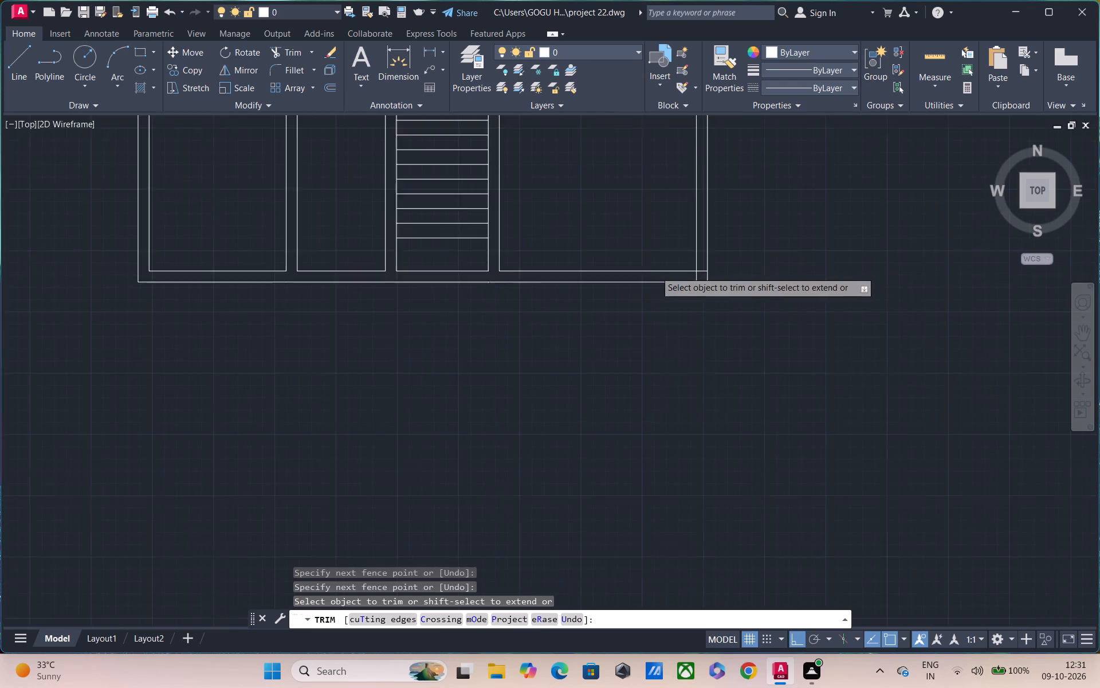
pyautogui.scroll(1, 658, 272)
pyautogui.moveTo(780, 257); pyautogui.dragTo(755, 298)
pyautogui.moveTo(814, 310); pyautogui.dragTo(679, 341)
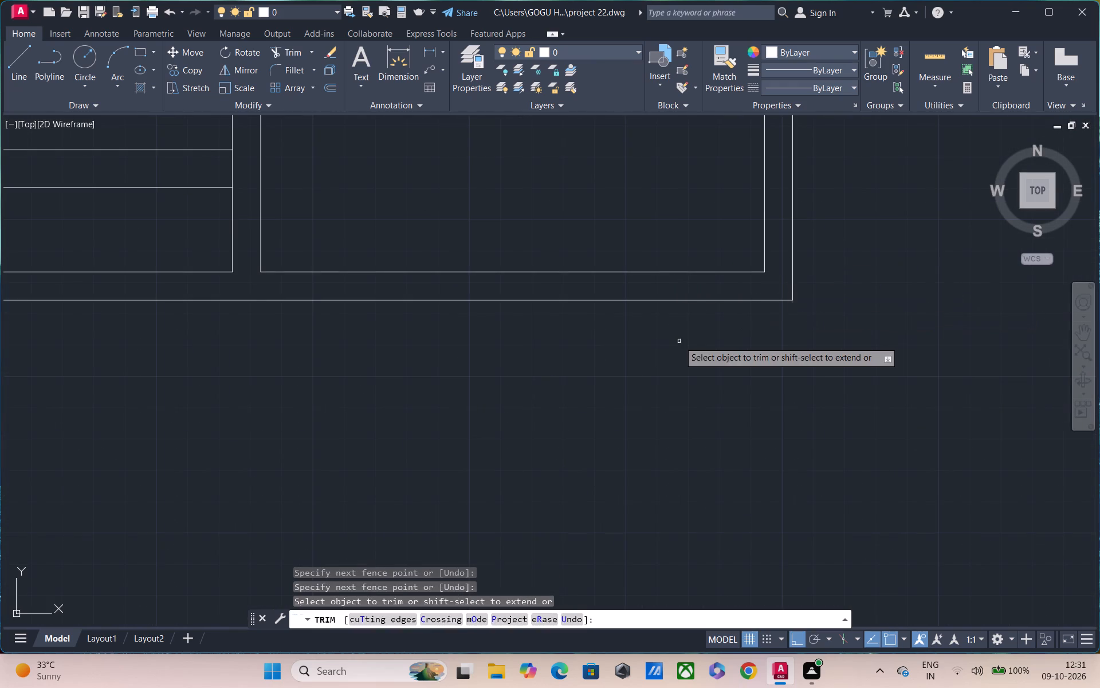
# Trim the overlapping inner wall lines at the upper right exterior corner.
pyautogui.scroll(-3, 682, 340)
pyautogui.moveTo(643, 269); pyautogui.dragTo(635, 404, button='middle')
pyautogui.scroll(2, 638, 364)
pyautogui.moveTo(647, 463); pyautogui.dragTo(647, 587, button='middle')
pyautogui.scroll(-2, 650, 507)
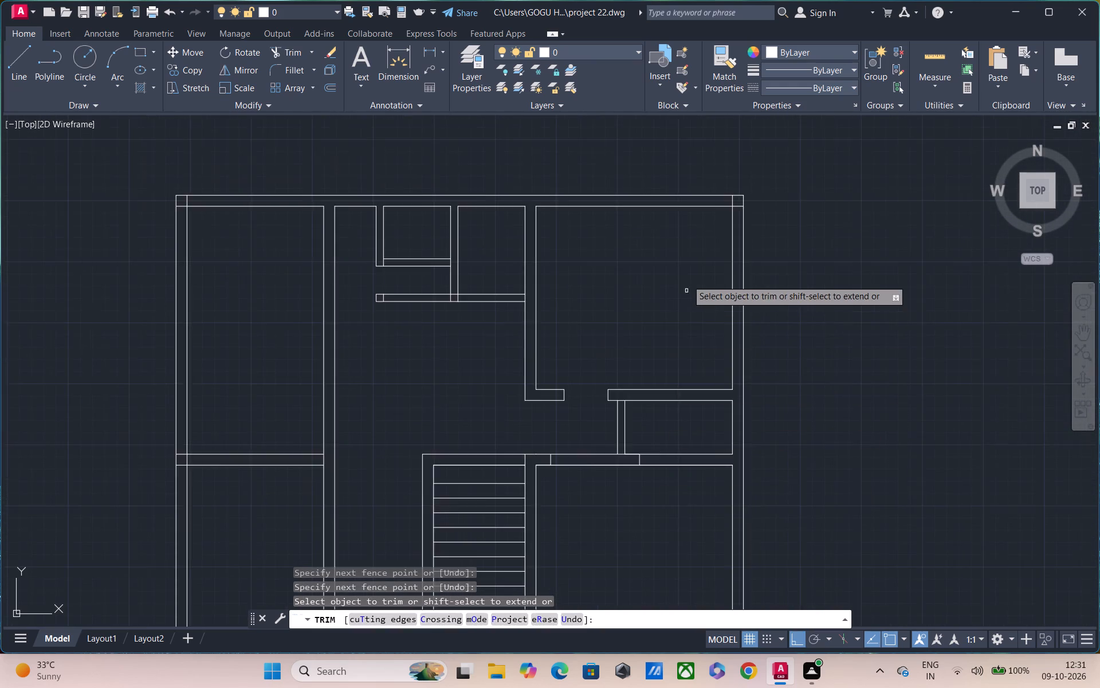
pyautogui.scroll(-1, 687, 280)
pyautogui.scroll(5, 699, 252)
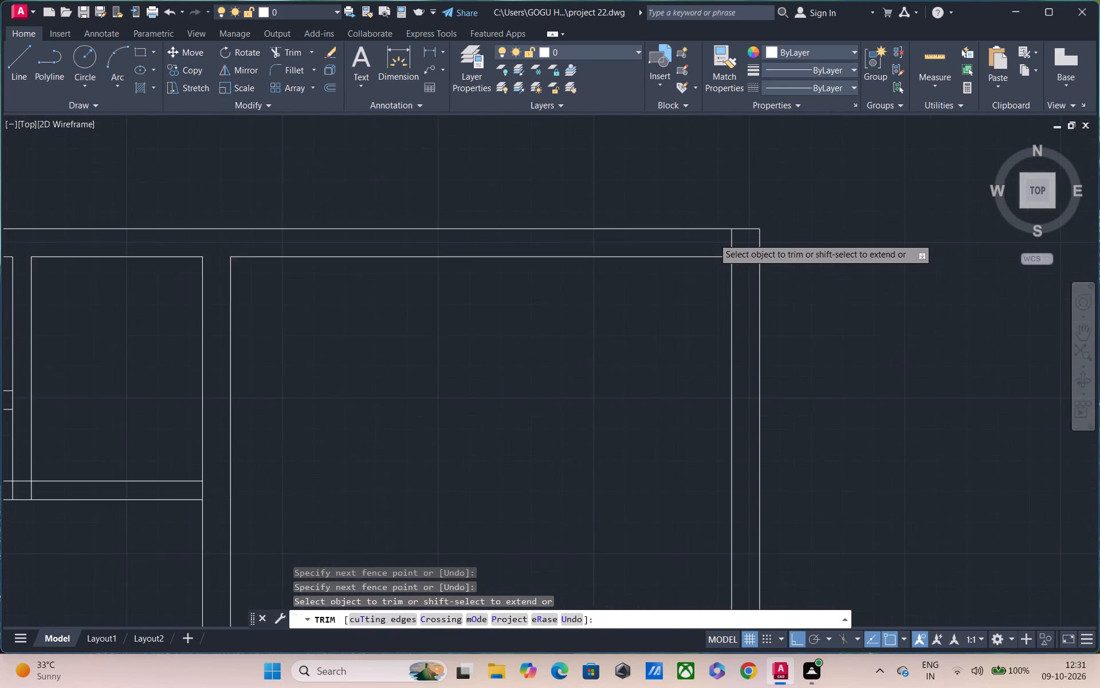
pyautogui.moveTo(717, 236); pyautogui.dragTo(780, 290)
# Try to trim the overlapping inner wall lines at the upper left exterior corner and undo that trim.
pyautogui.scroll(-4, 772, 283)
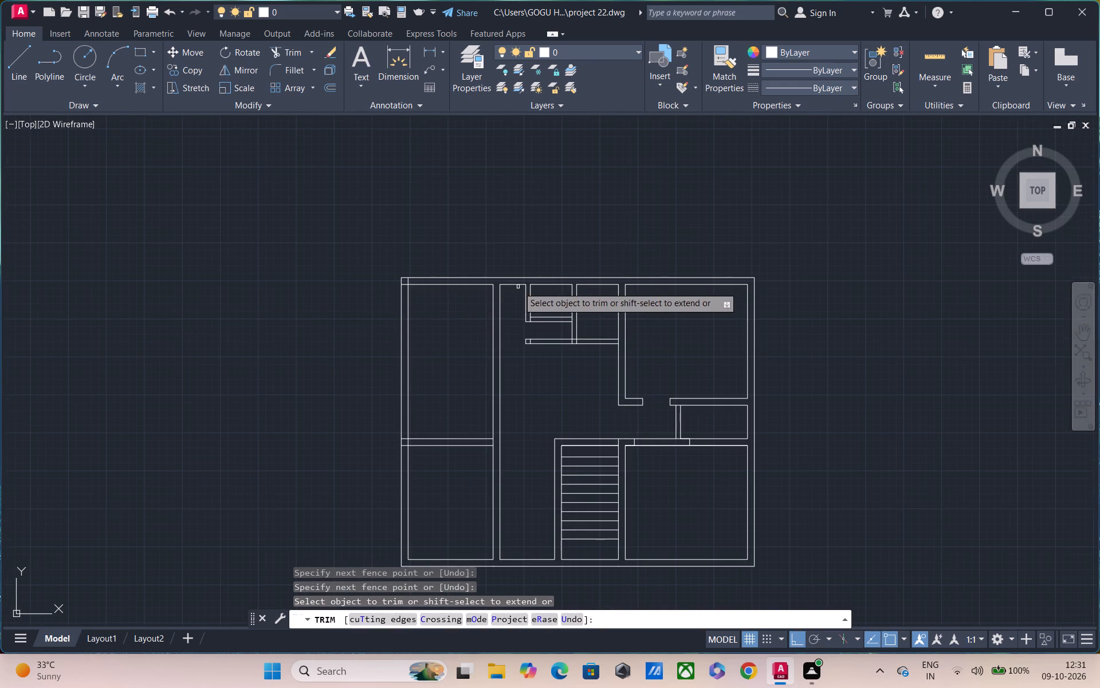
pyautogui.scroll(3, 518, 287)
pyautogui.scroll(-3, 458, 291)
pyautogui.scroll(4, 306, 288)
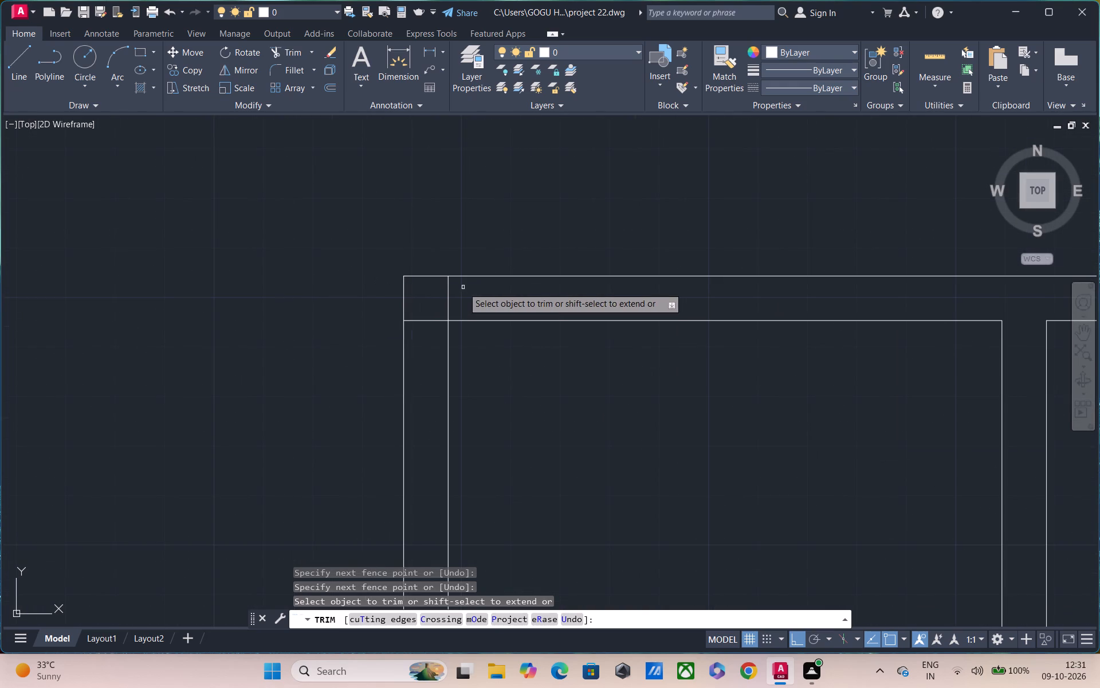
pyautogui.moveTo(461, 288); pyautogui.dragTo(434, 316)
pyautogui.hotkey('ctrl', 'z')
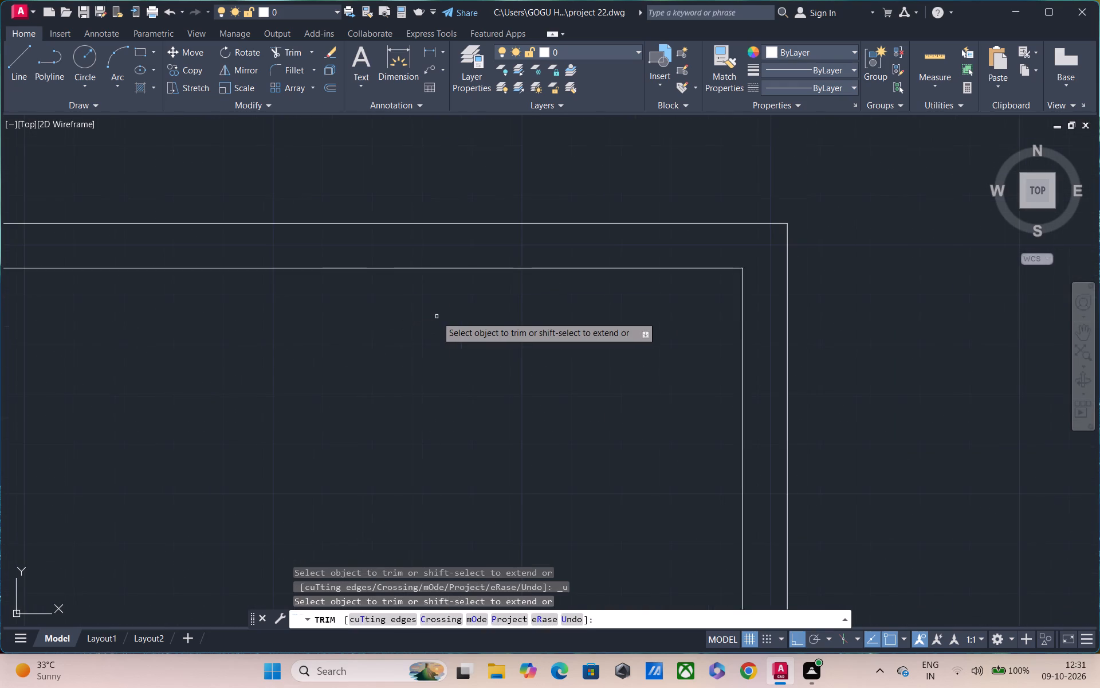
# Trim the overlapping inner wall lines at the upper left exterior corner.
pyautogui.scroll(-4, 343, 304)
pyautogui.moveTo(135, 314); pyautogui.dragTo(364, 318, button='middle')
pyautogui.scroll(4, 260, 304)
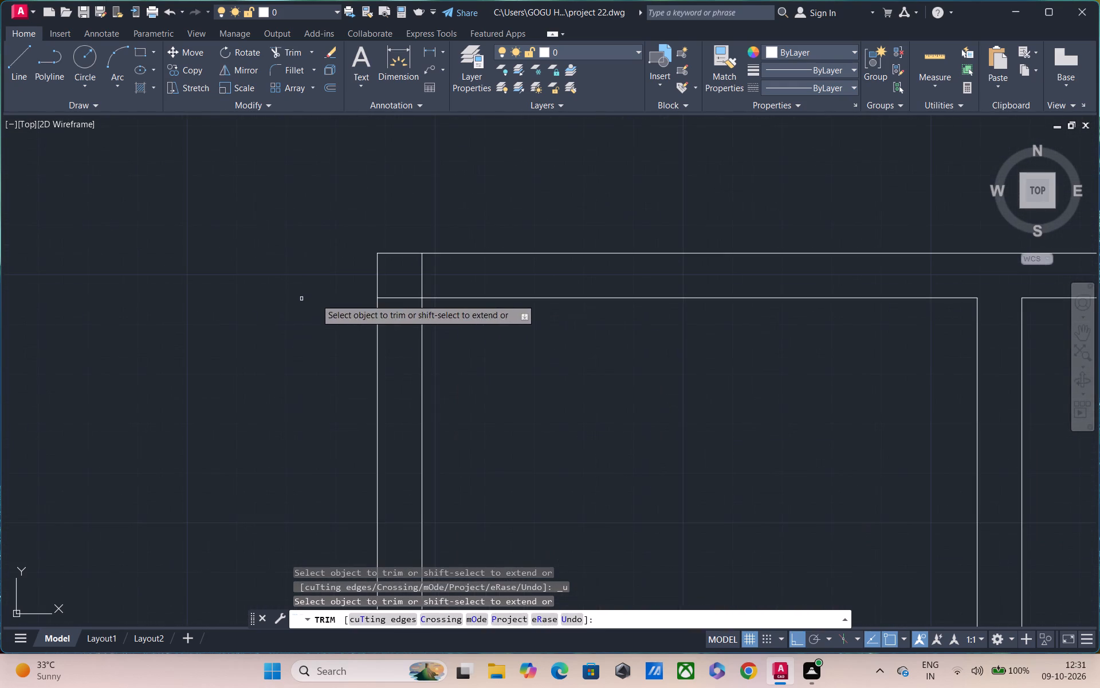
pyautogui.moveTo(425, 273); pyautogui.dragTo(403, 323)
pyautogui.scroll(-4, 403, 324)
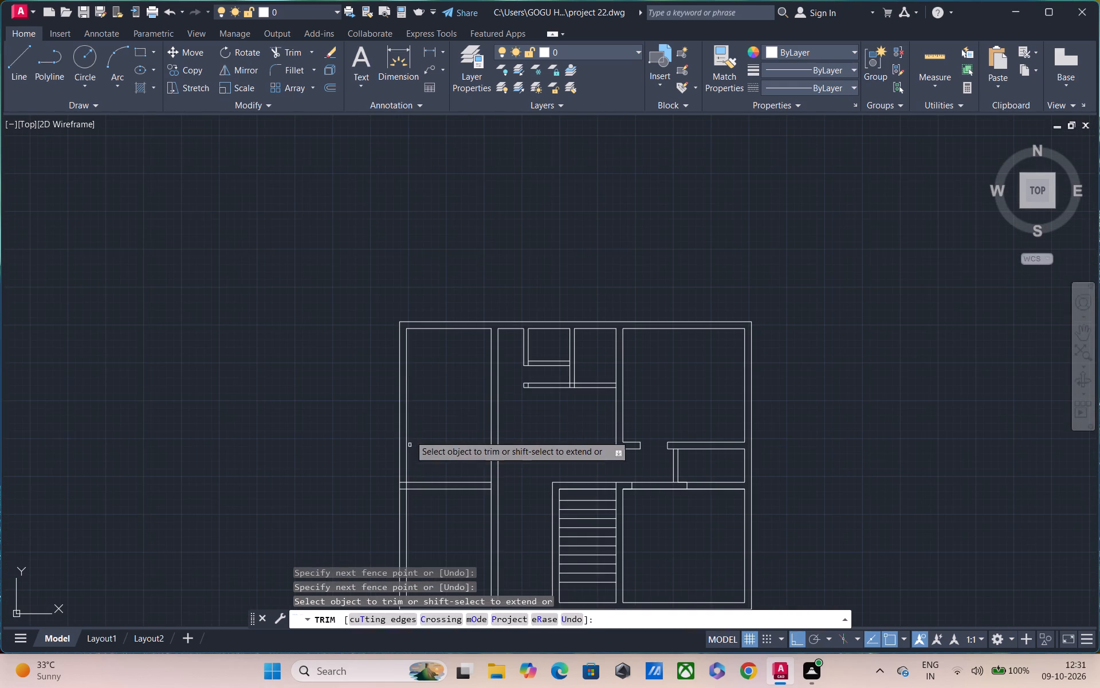
# Trim the overlapping lines where the horizontal wall between the two left-hand rooms meets the left exterior wall.
pyautogui.moveTo(423, 467); pyautogui.dragTo(423, 208, button='middle')
pyautogui.scroll(1, 423, 208)
pyautogui.scroll(3, 382, 259)
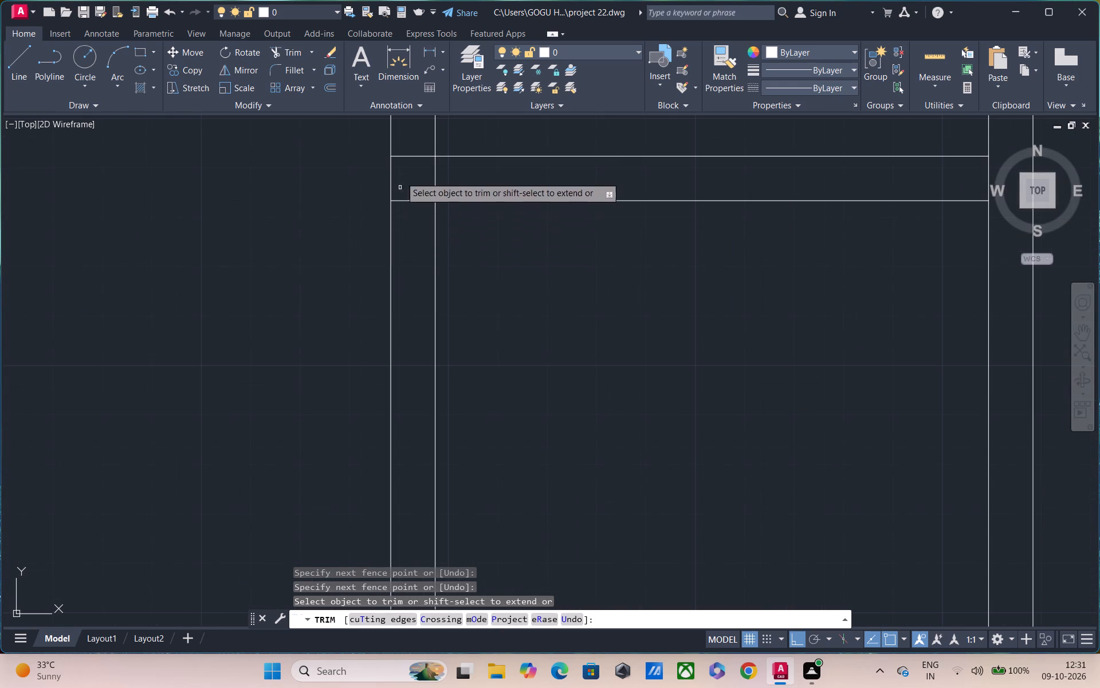
pyautogui.moveTo(405, 147); pyautogui.dragTo(406, 230)
pyautogui.scroll(-2, 407, 220)
pyautogui.scroll(3, 410, 204)
pyautogui.moveTo(414, 202); pyautogui.dragTo(451, 209)
pyautogui.scroll(-4, 454, 205)
pyautogui.moveTo(539, 267); pyautogui.dragTo(533, 347, button='middle')
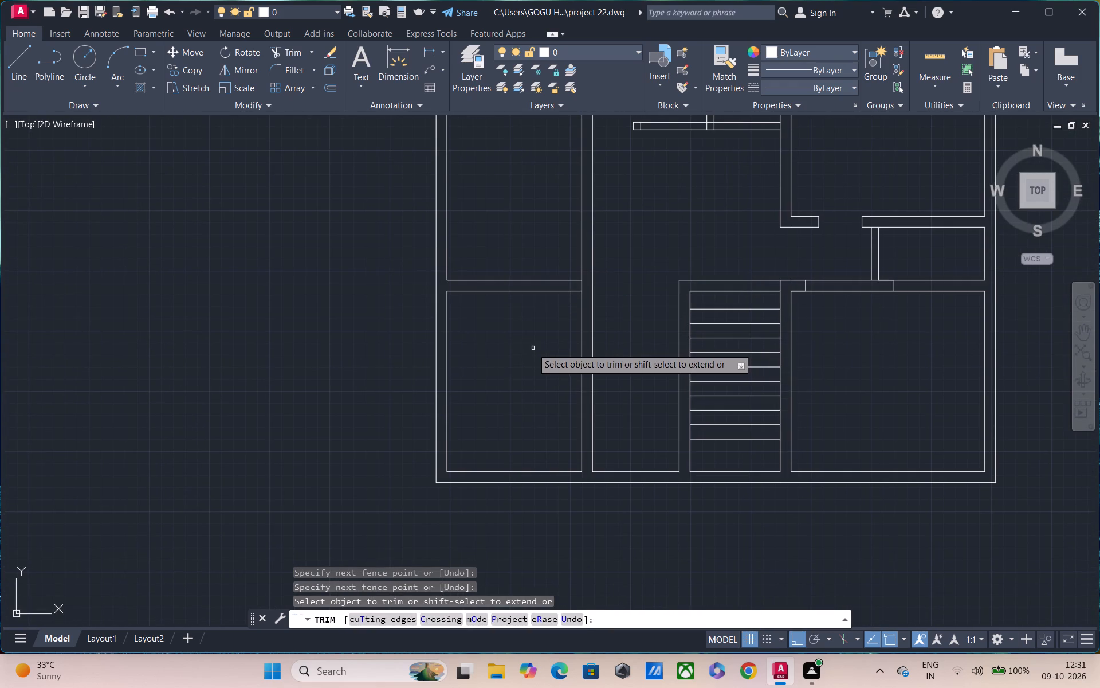
pyautogui.scroll(-1, 532, 347)
pyautogui.moveTo(532, 357); pyautogui.dragTo(533, 461, button='middle')
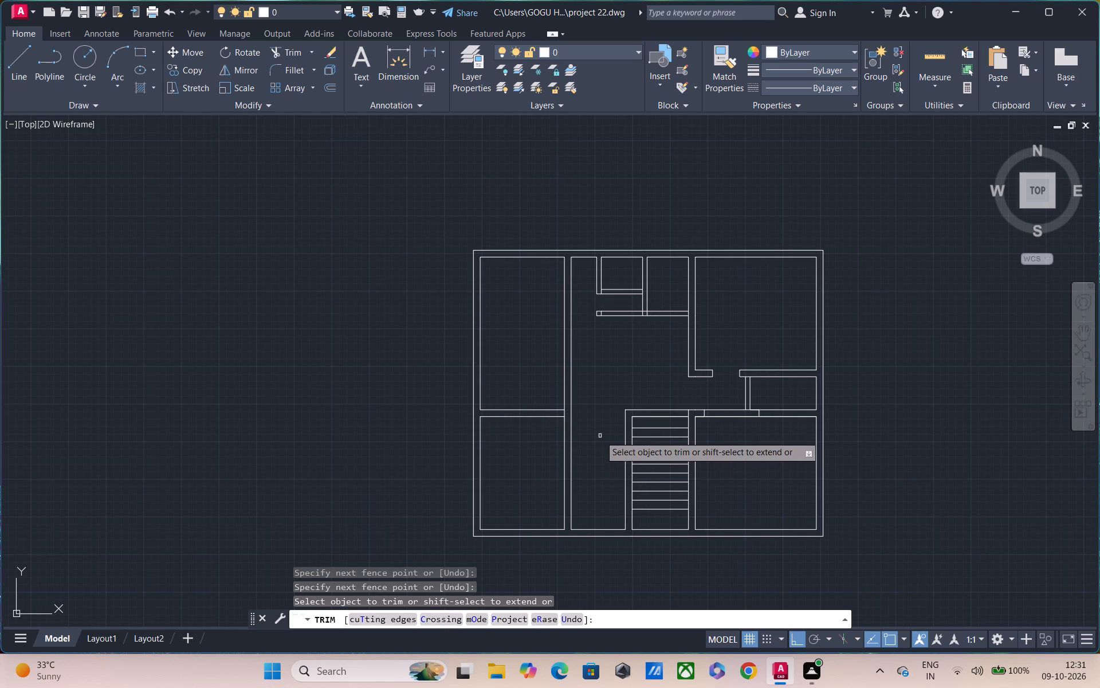
pyautogui.press('Escape')
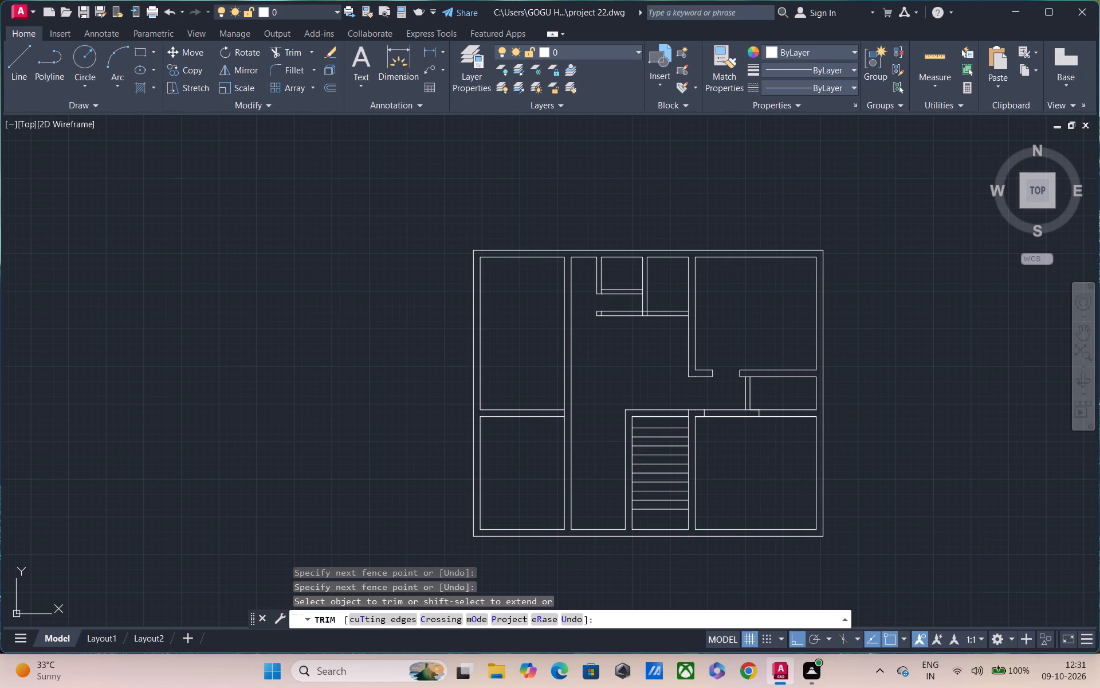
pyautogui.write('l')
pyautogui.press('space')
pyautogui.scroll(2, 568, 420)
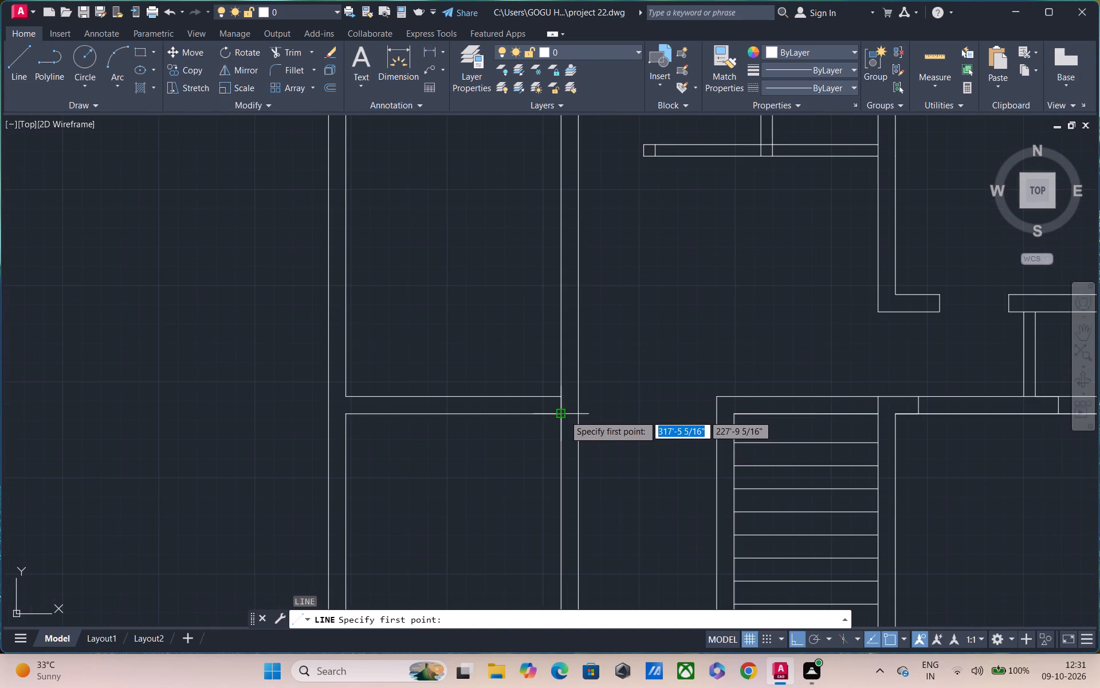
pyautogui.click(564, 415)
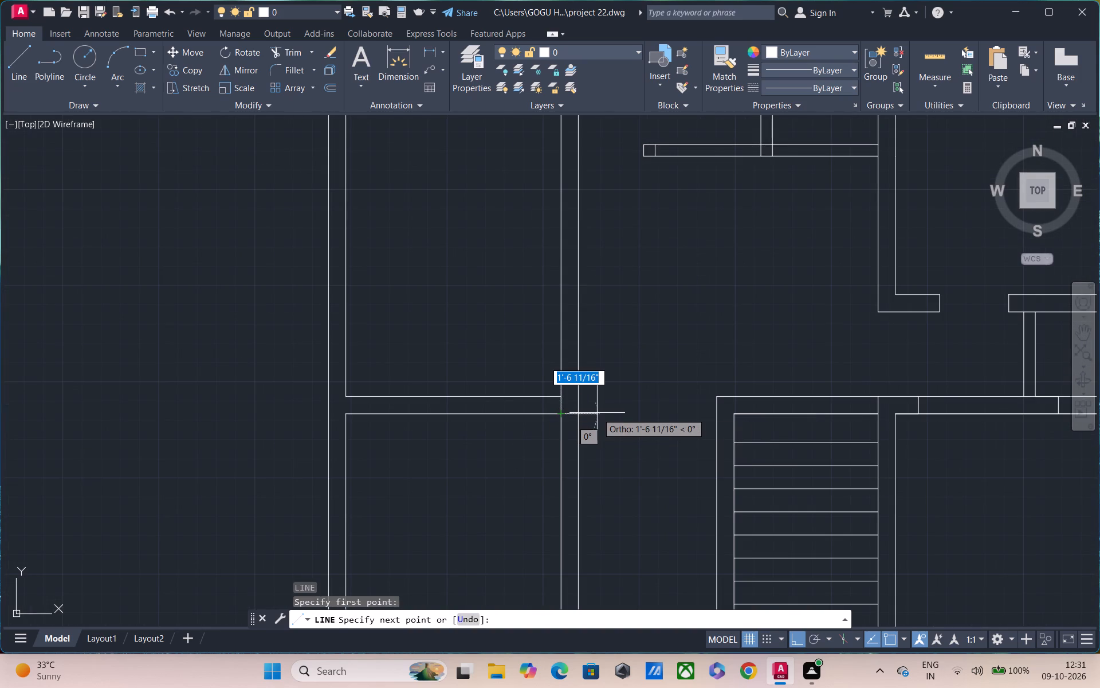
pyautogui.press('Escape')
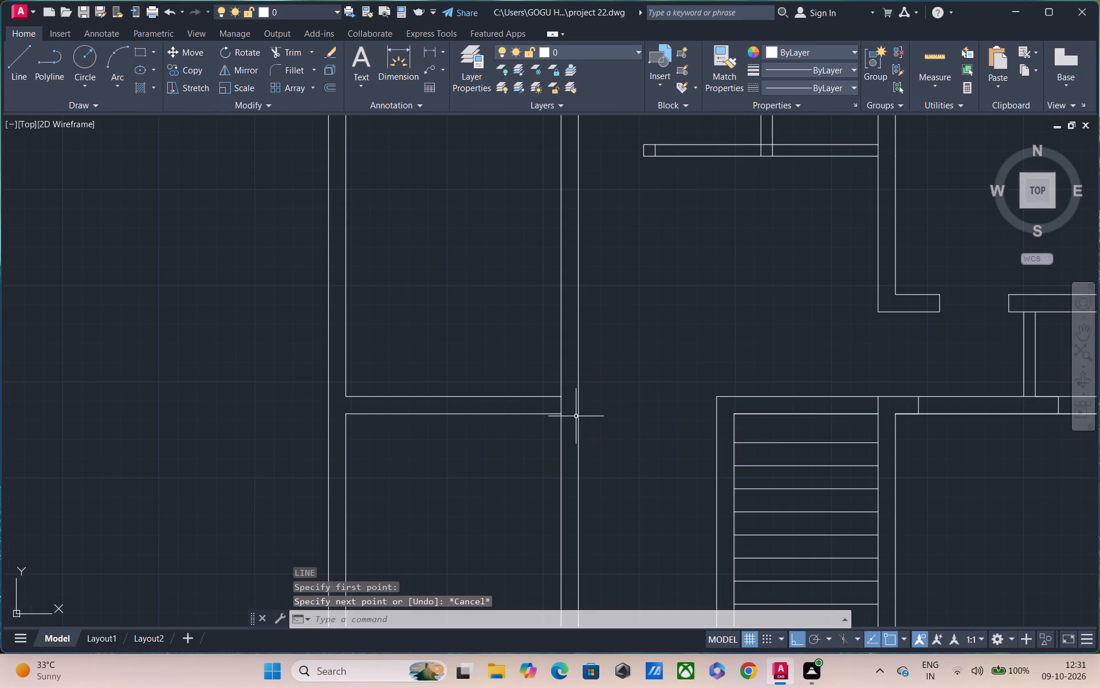
# Draw two horizontal lines extending both faces of the left rooms' dividing wall past the vertical wall toward the staircase.
pyautogui.write('l')
pyautogui.press('space')
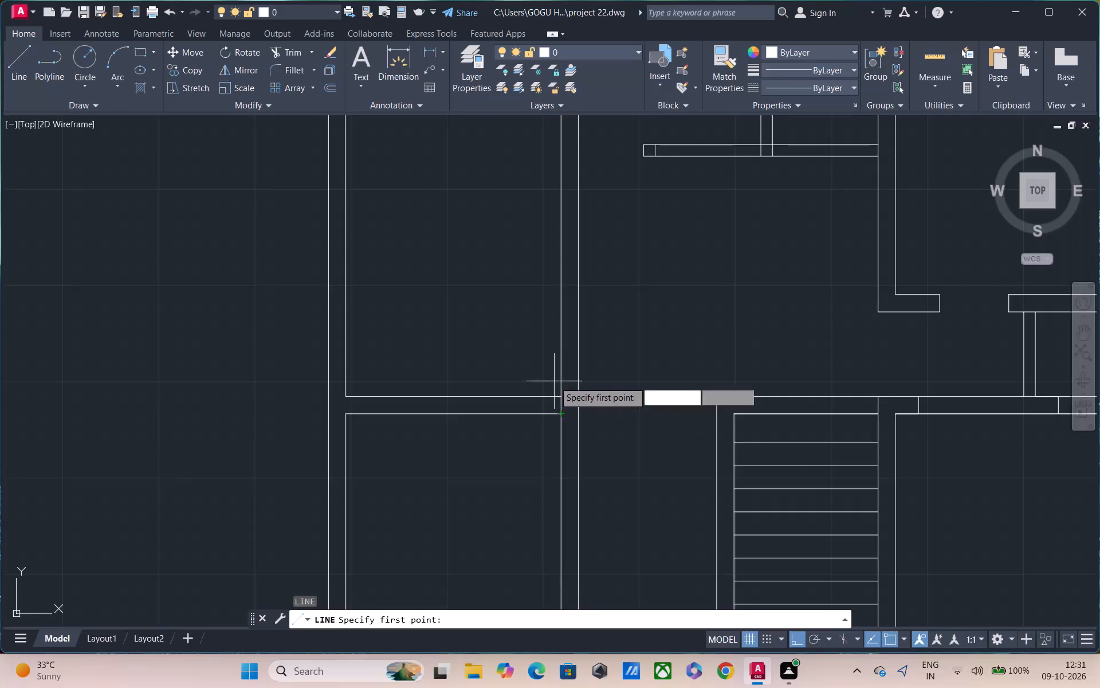
pyautogui.click(564, 391)
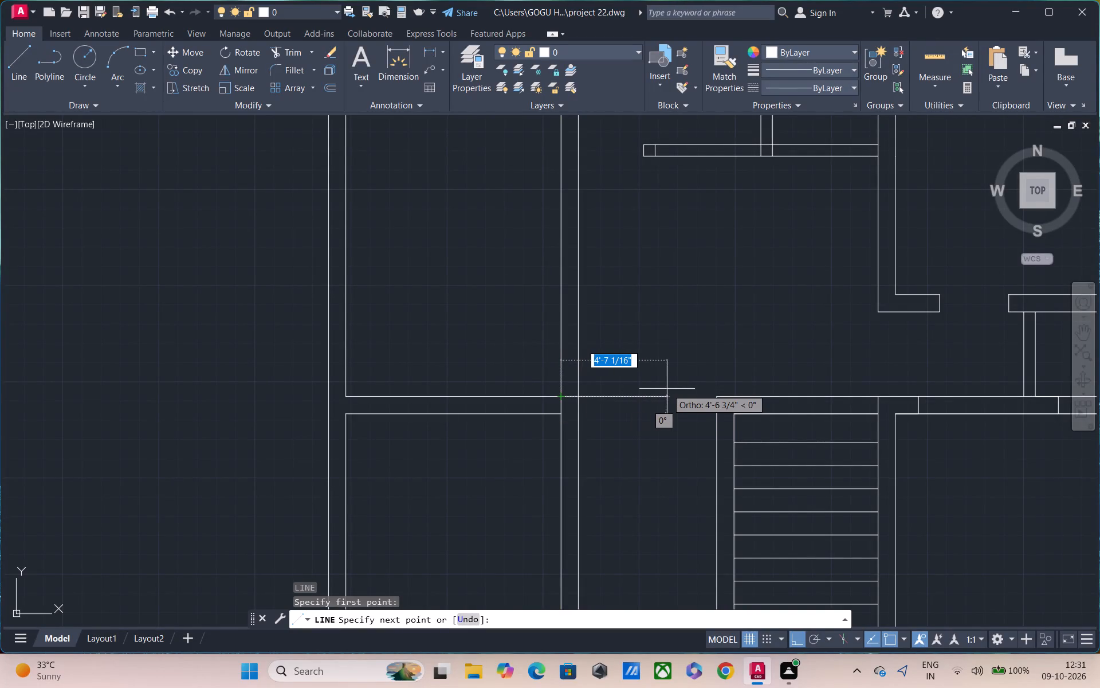
pyautogui.click(646, 400)
pyautogui.press('Escape')
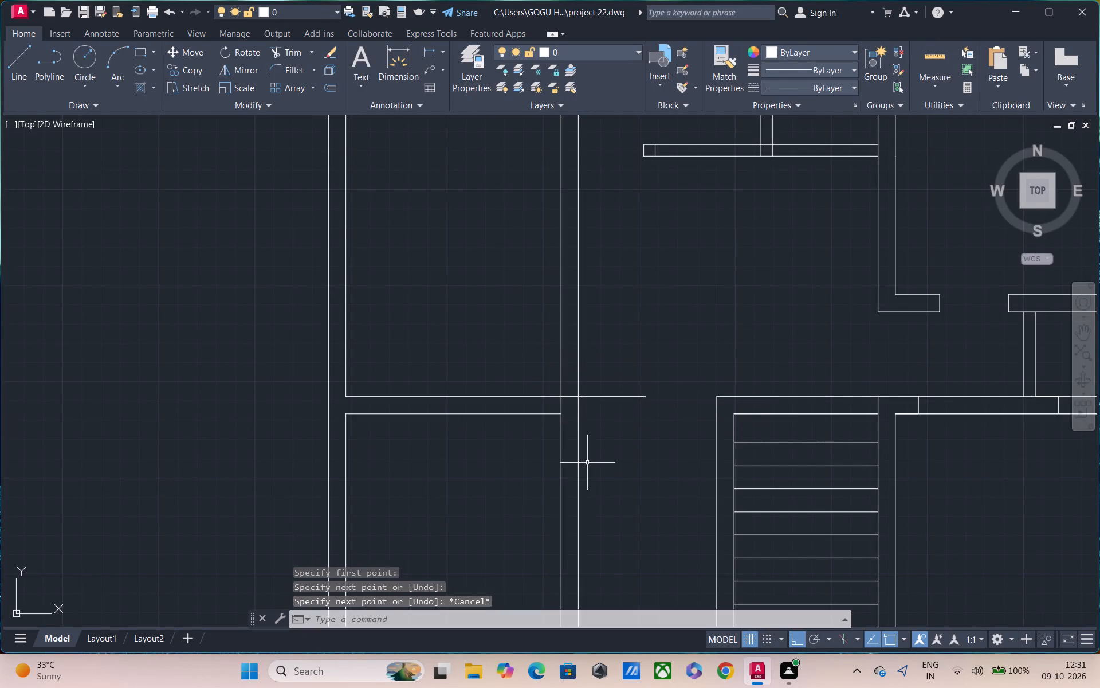
pyautogui.write('l')
pyautogui.press('space')
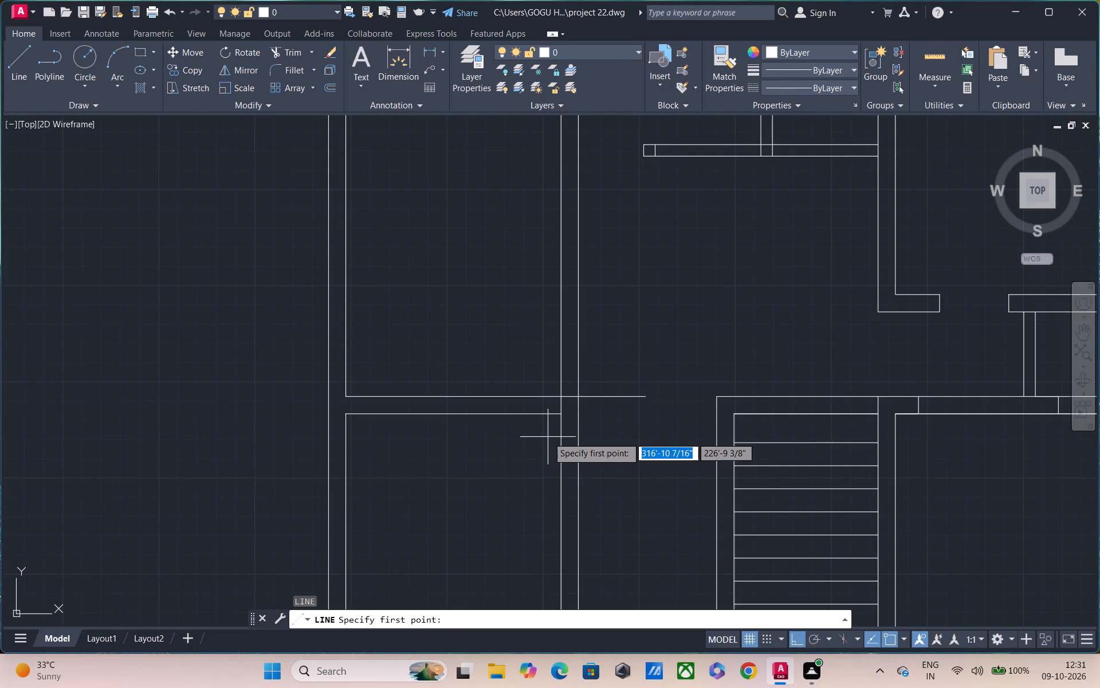
pyautogui.click(551, 412)
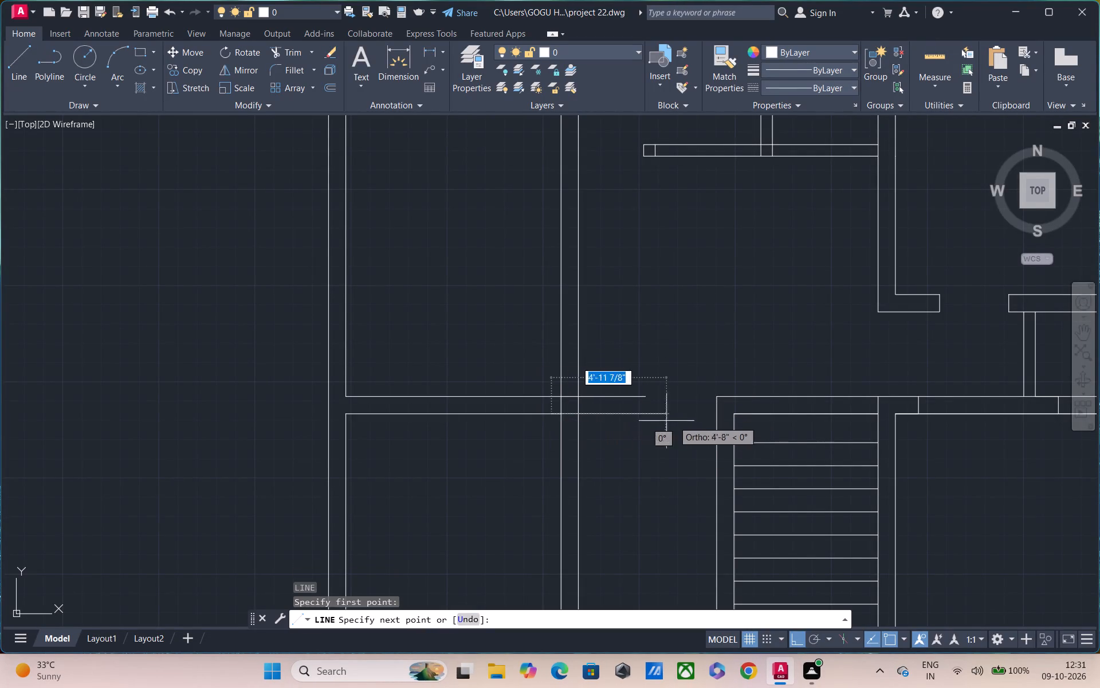
pyautogui.click(650, 423)
pyautogui.press('Escape')
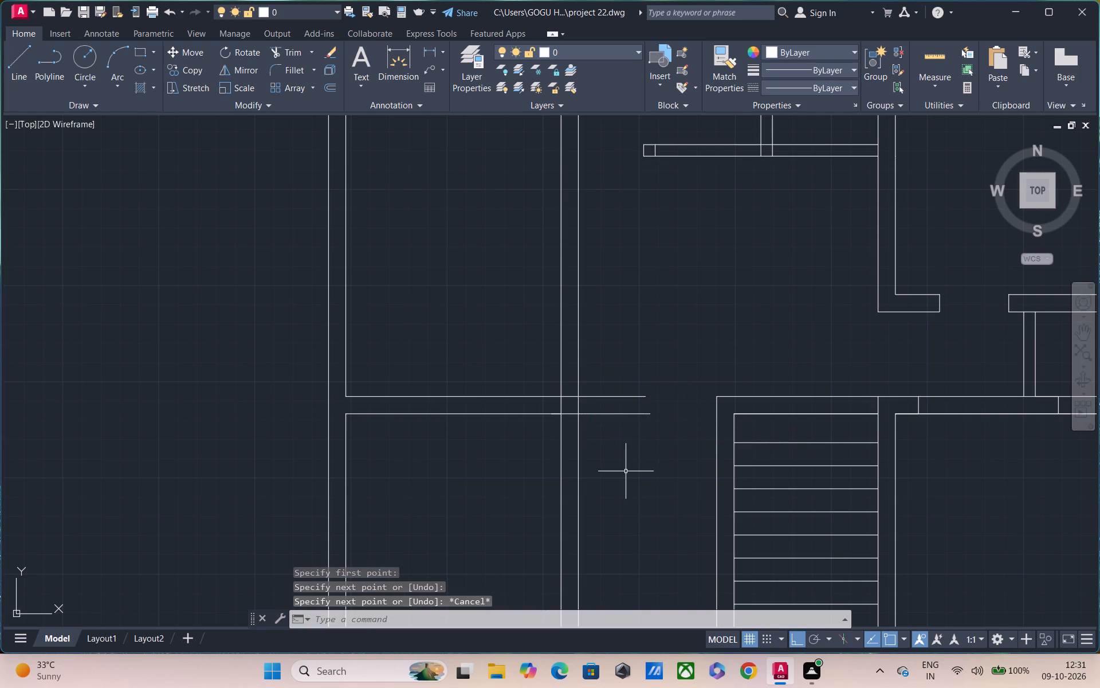
# Trim away the vertical wall's two lines below the extended horizontal wall, plus the overlapping line stub at their junction.
pyautogui.write('tr')
pyautogui.press('space')
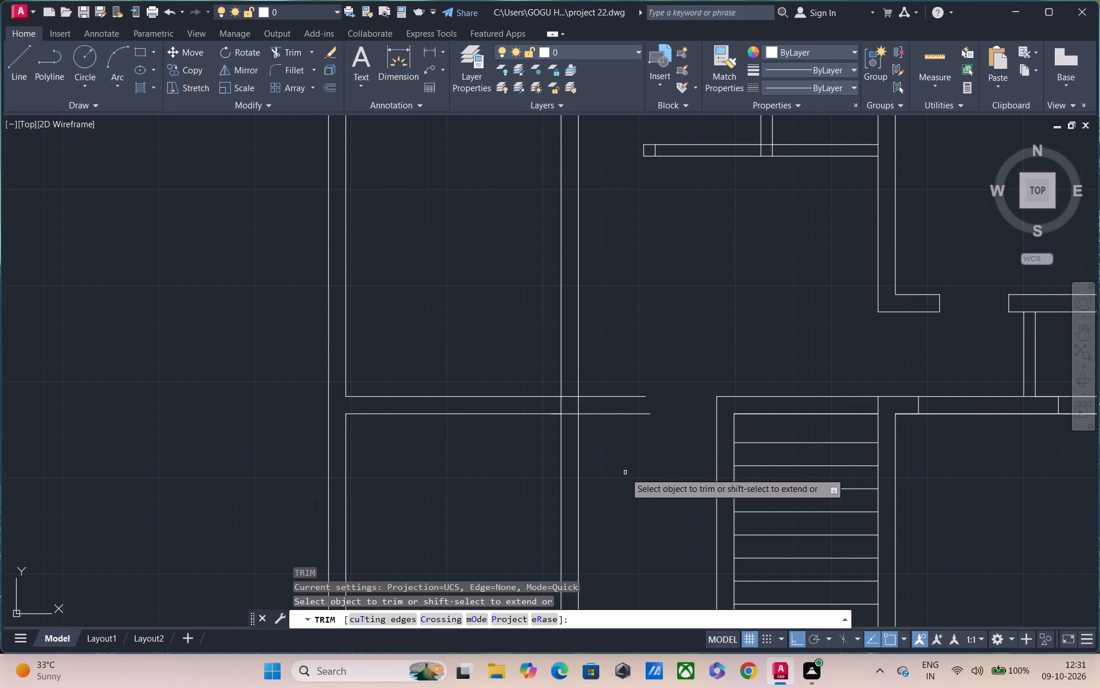
pyautogui.moveTo(620, 466); pyautogui.dragTo(540, 505)
pyautogui.scroll(-2, 550, 491)
pyautogui.scroll(3, 551, 466)
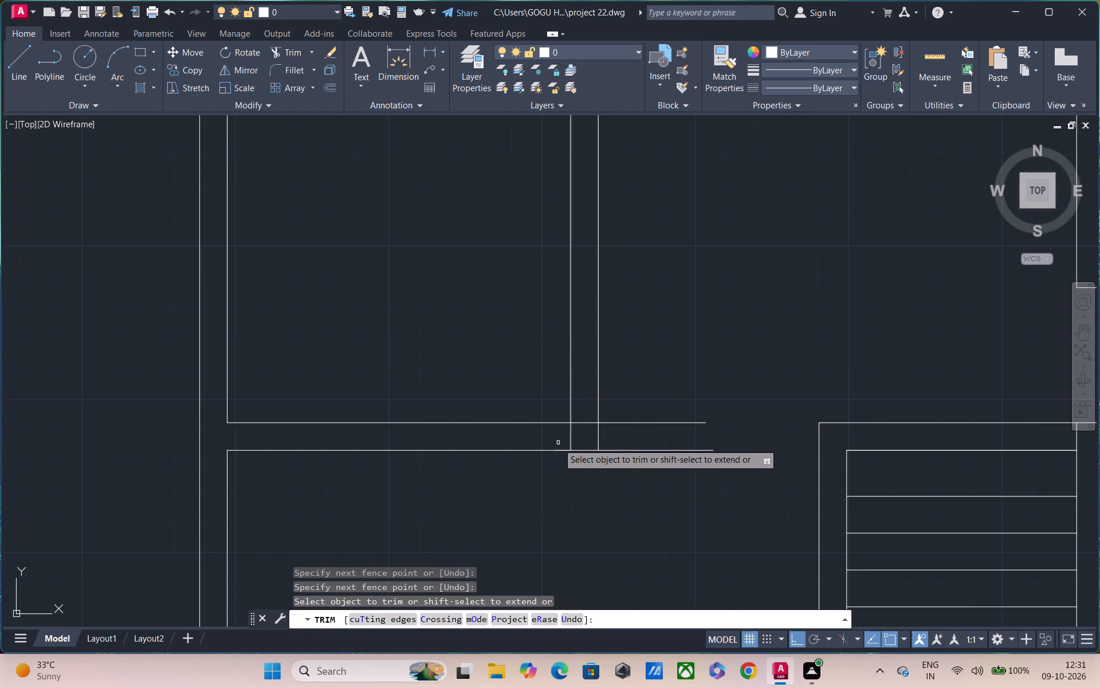
pyautogui.click(561, 450)
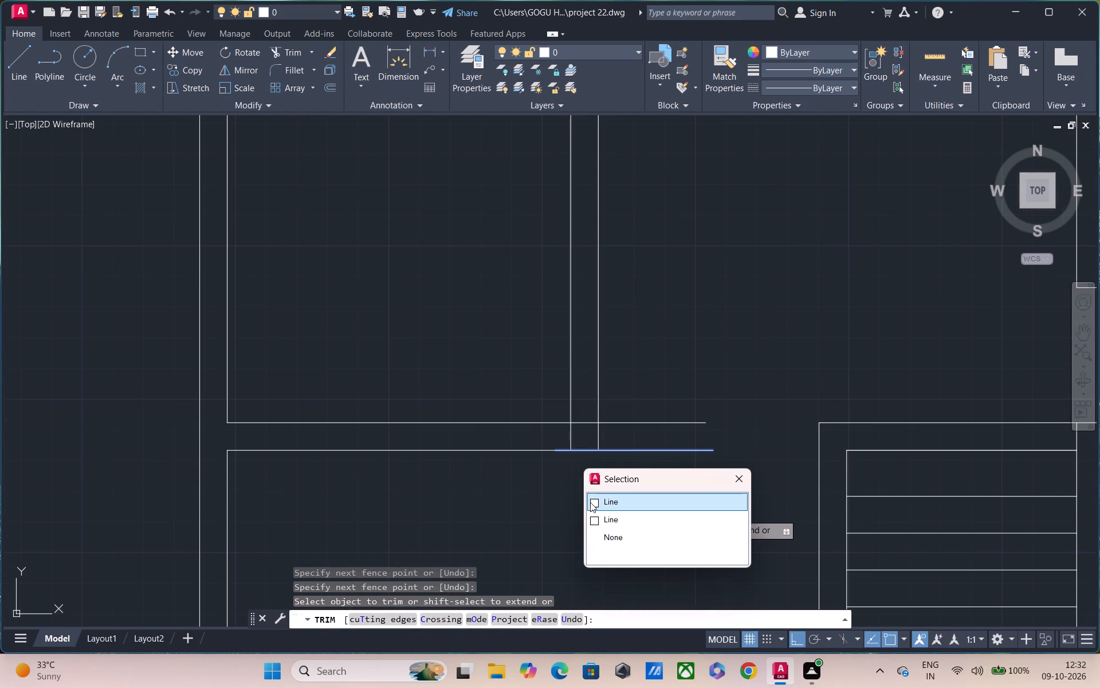
pyautogui.click(590, 502)
pyautogui.scroll(-3, 592, 502)
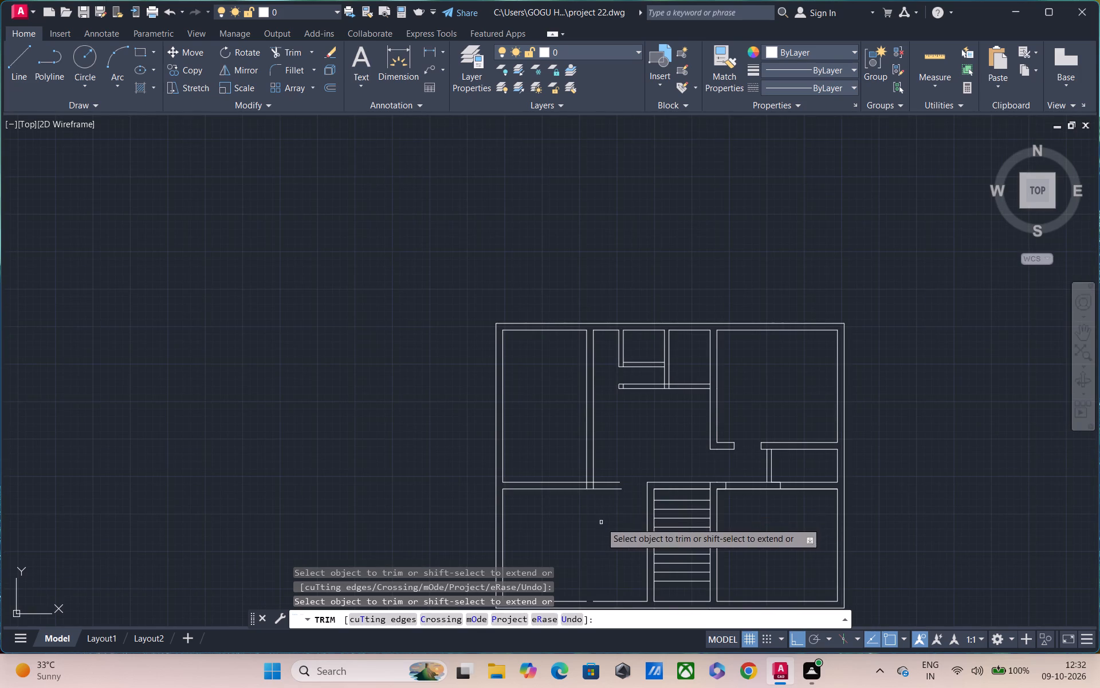
pyautogui.moveTo(600, 520); pyautogui.dragTo(600, 462, button='middle')
pyautogui.moveTo(547, 467); pyautogui.dragTo(543, 418, button='middle')
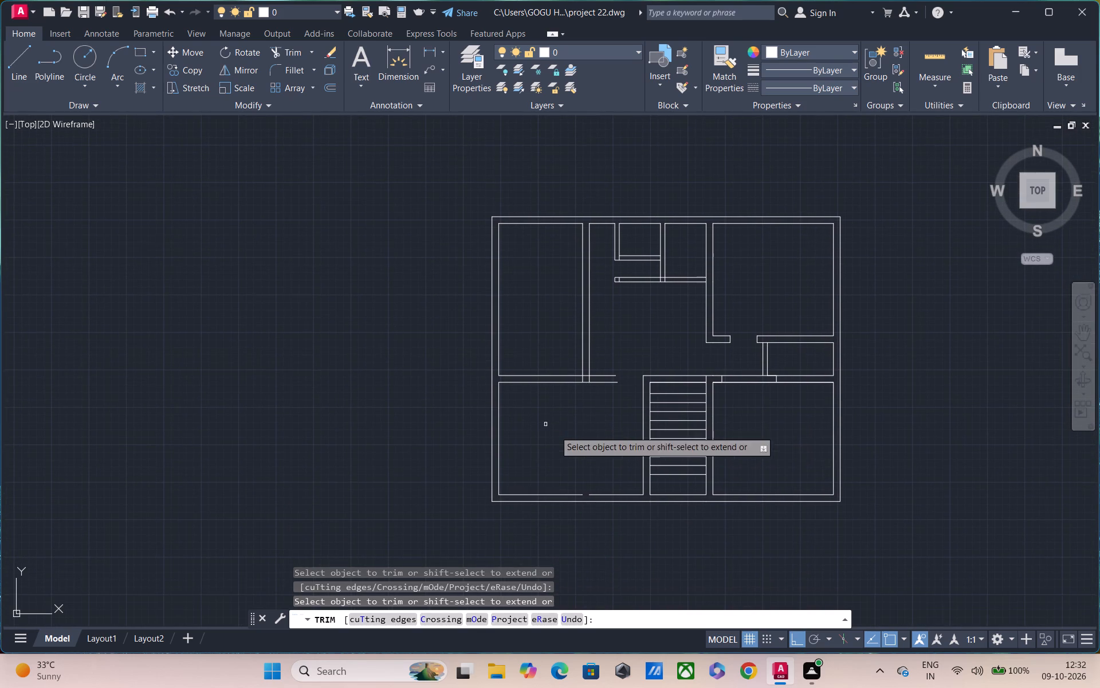
# Draw a short horizontal line, about 11" long, bridging the gap in the bottom exterior wall's inner line.
pyautogui.write('l')
pyautogui.press('space')
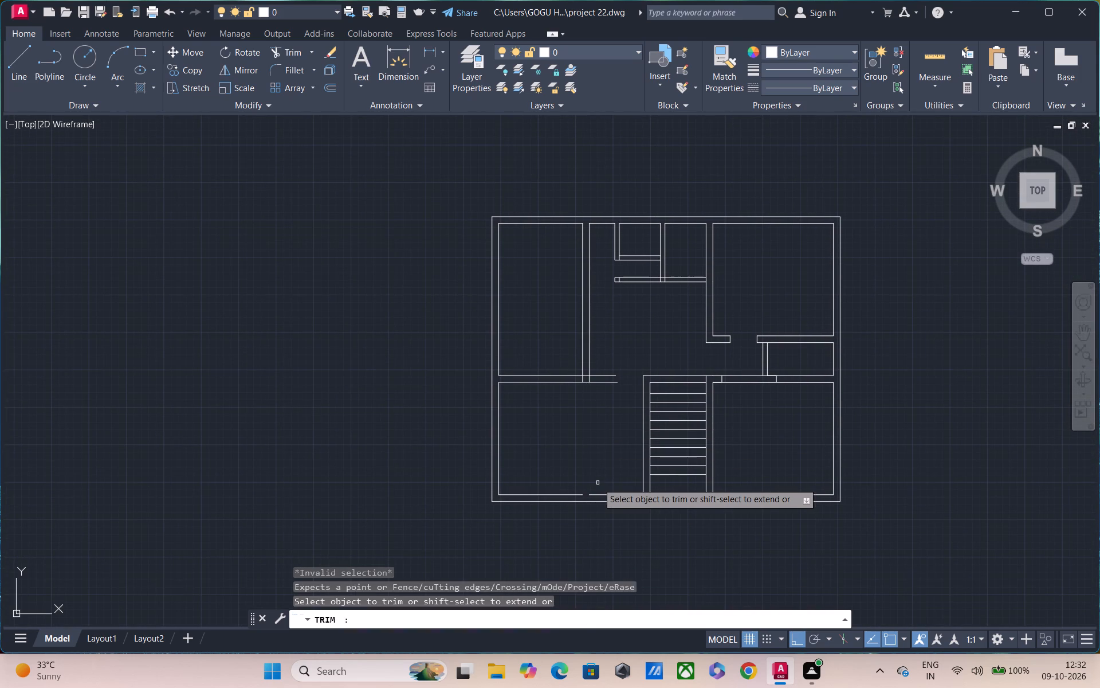
pyautogui.press('Escape')
pyautogui.write('l')
pyautogui.press('space')
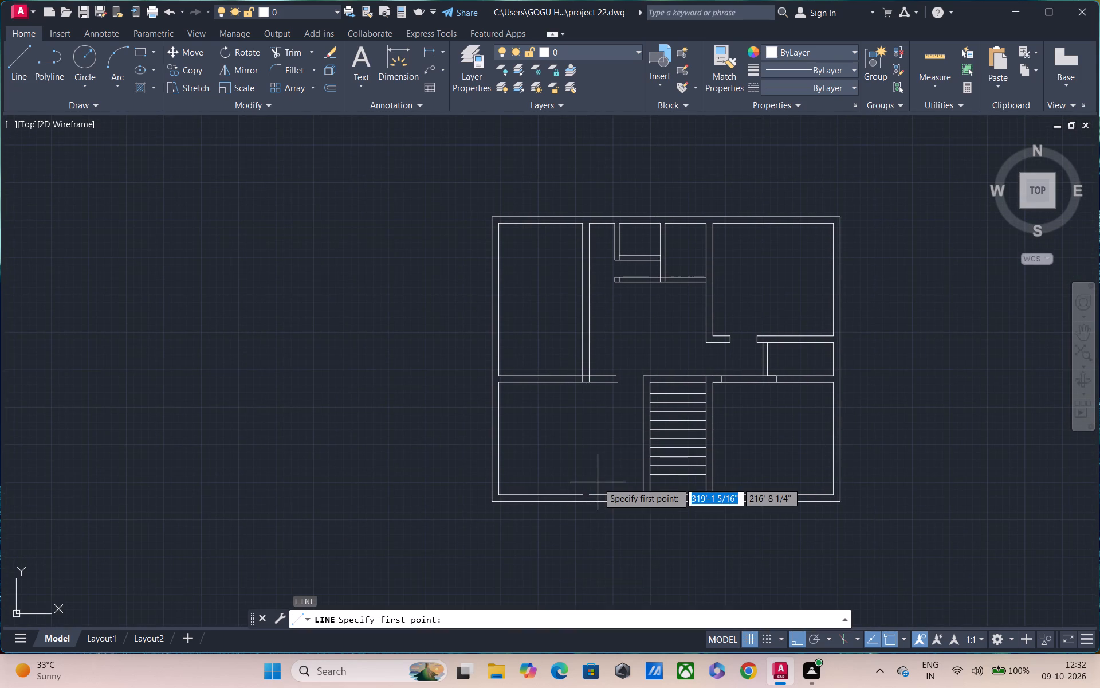
pyautogui.scroll(2, 581, 498)
pyautogui.click(583, 494)
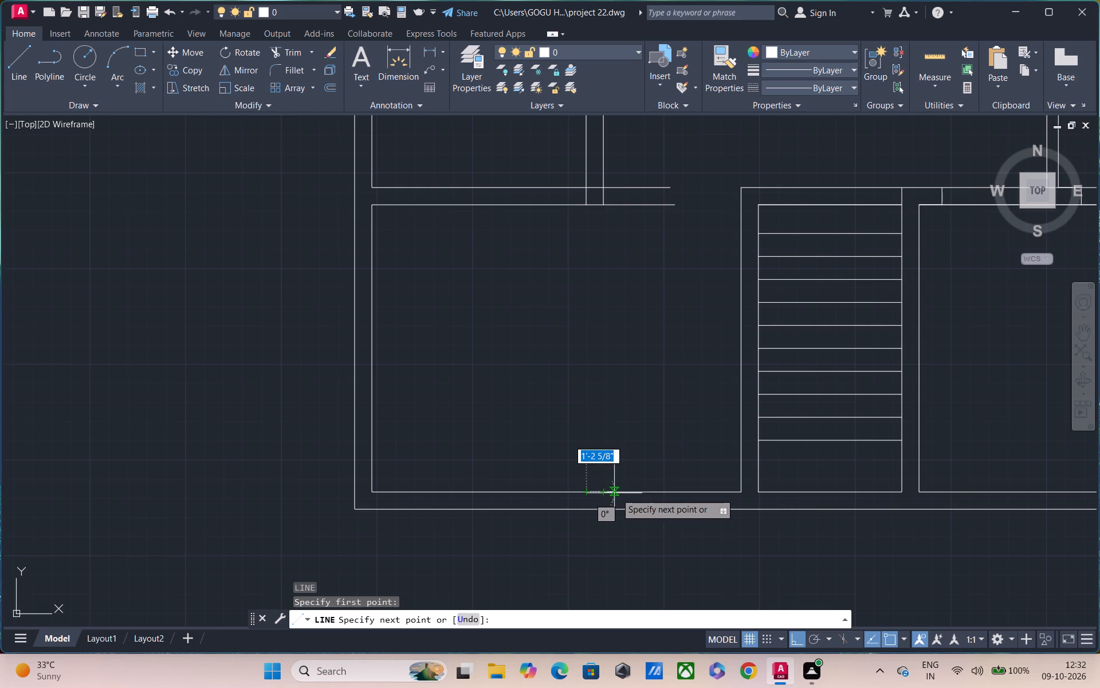
pyautogui.scroll(3, 607, 494)
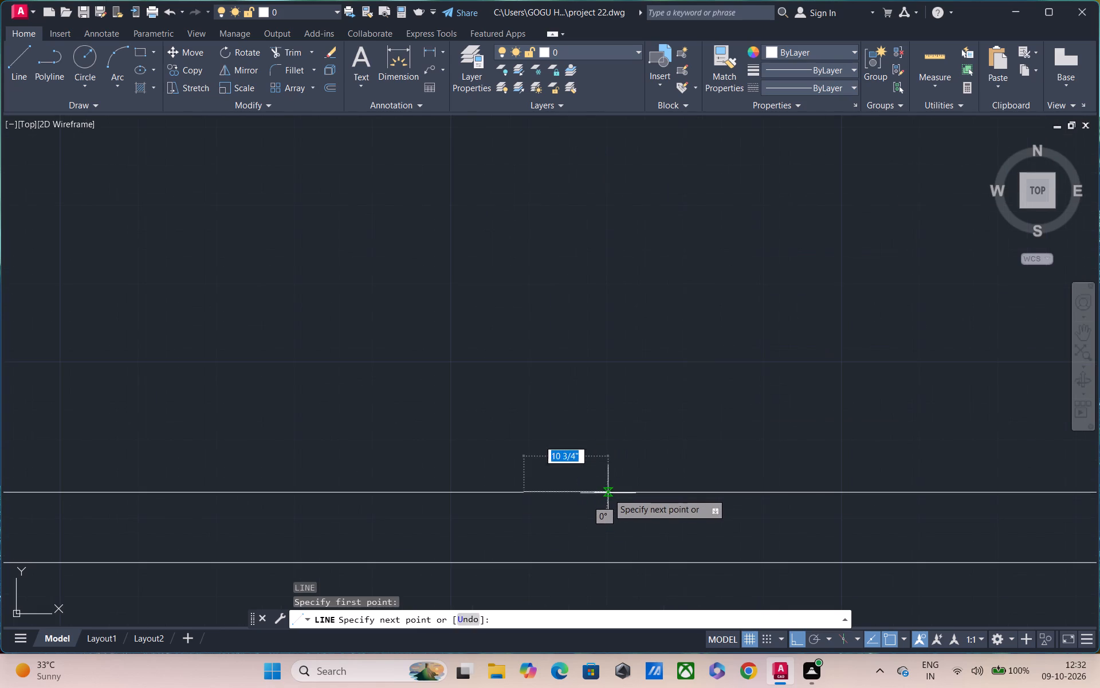
pyautogui.click(610, 493)
pyautogui.press('Escape')
pyautogui.scroll(-3, 618, 531)
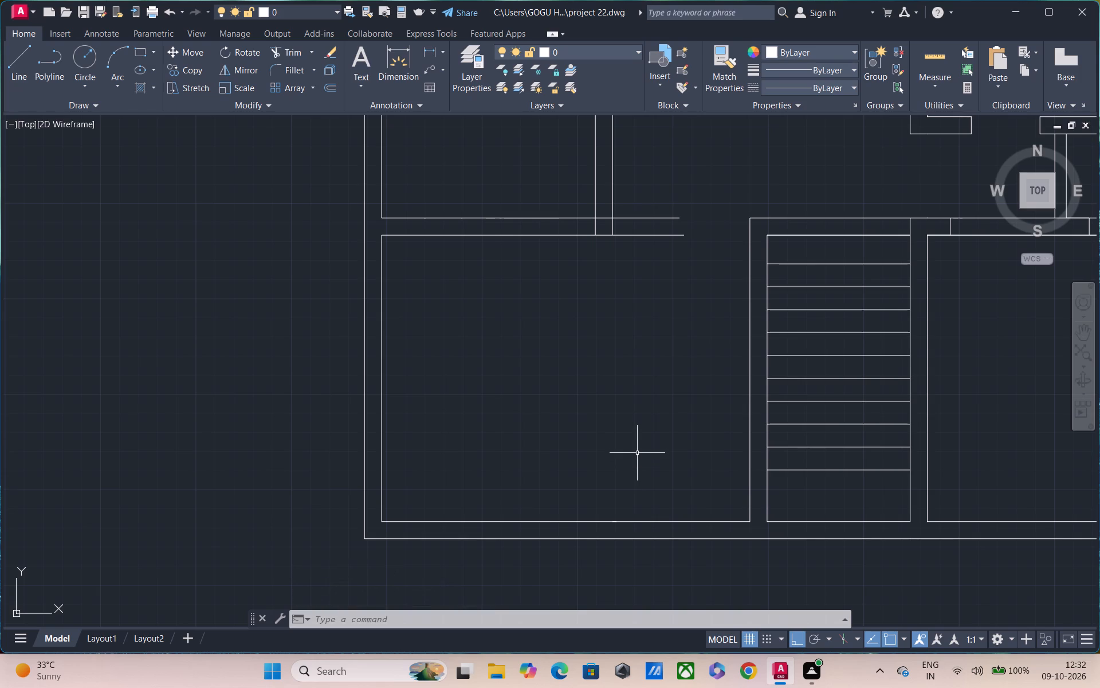
# From the staircase wall's upper left corner, draw a 3' line leftward, a jamb line down to the wall's lower face, and a line back.
pyautogui.write('l')
pyautogui.press('space')
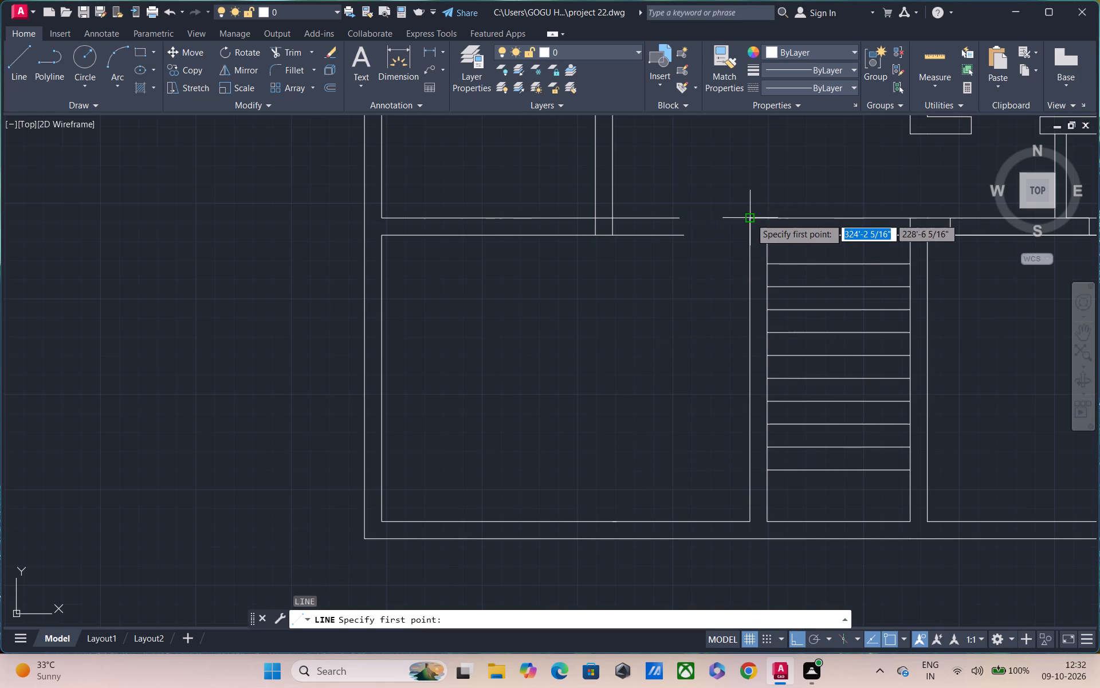
pyautogui.click(751, 218)
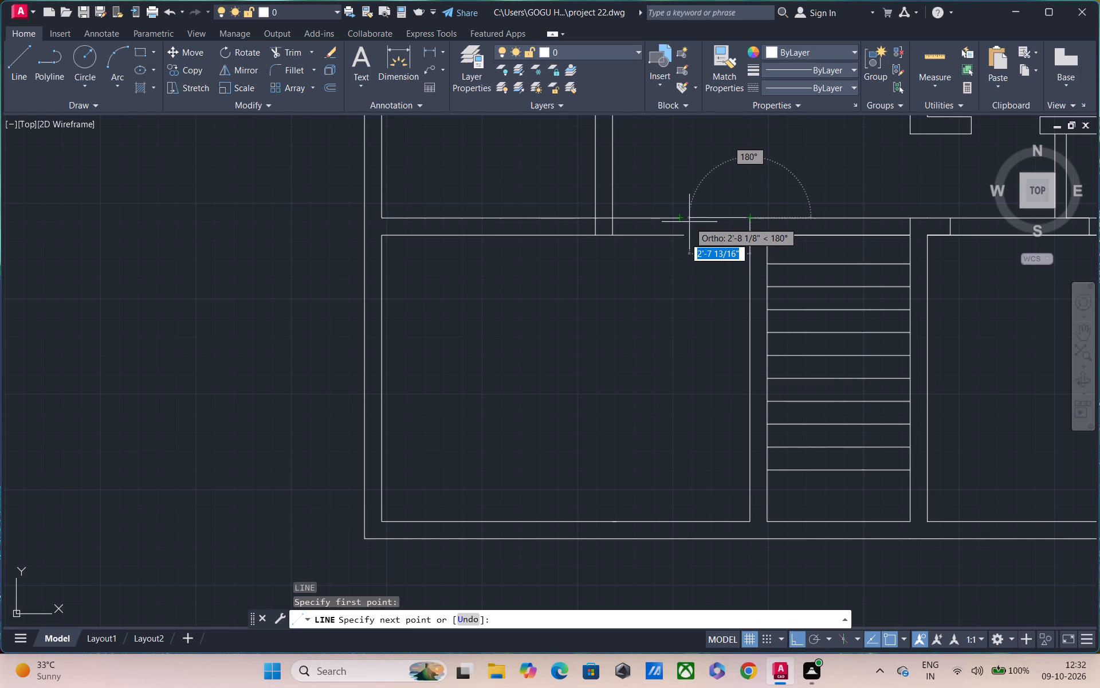
pyautogui.write("3'")
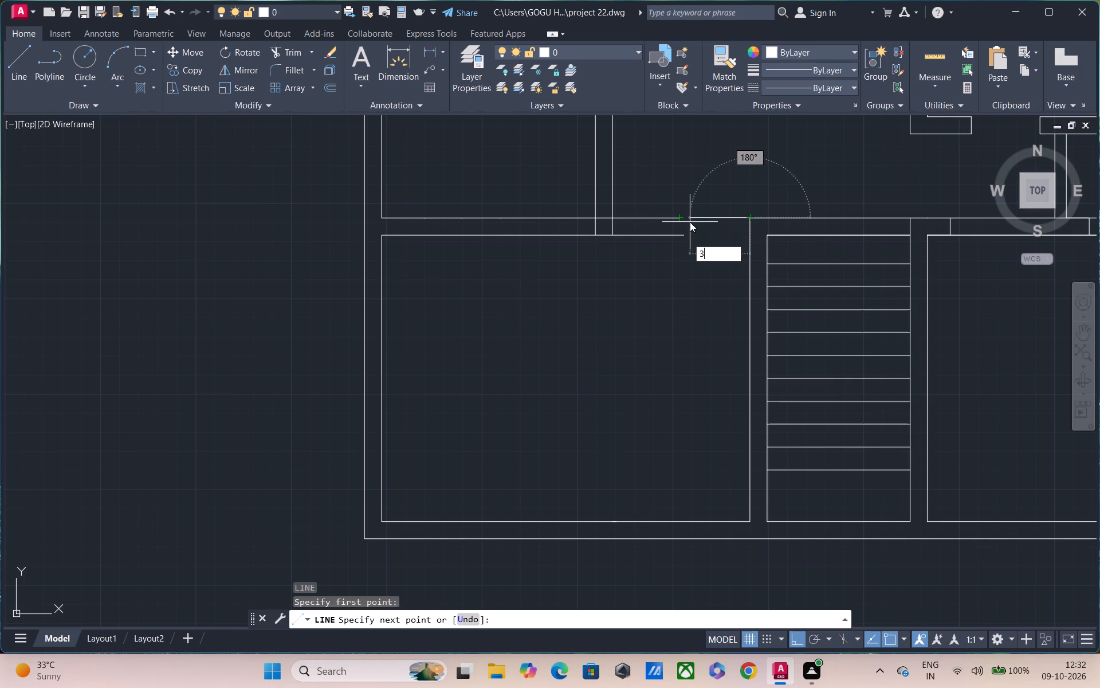
pyautogui.press('Return')
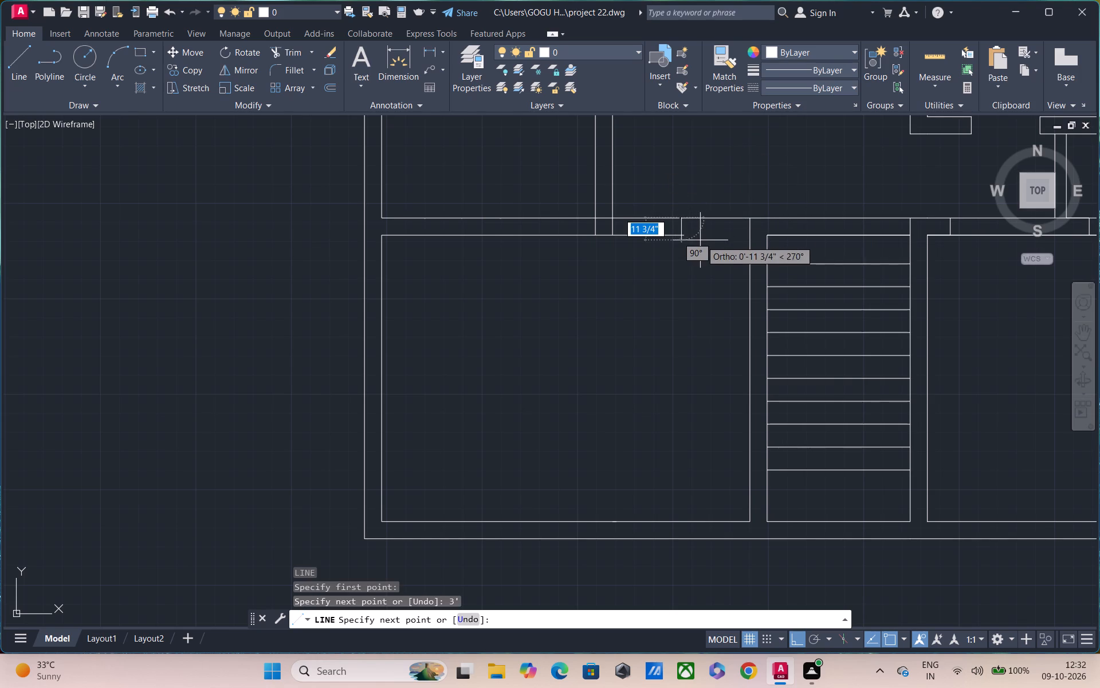
pyautogui.scroll(2, 699, 238)
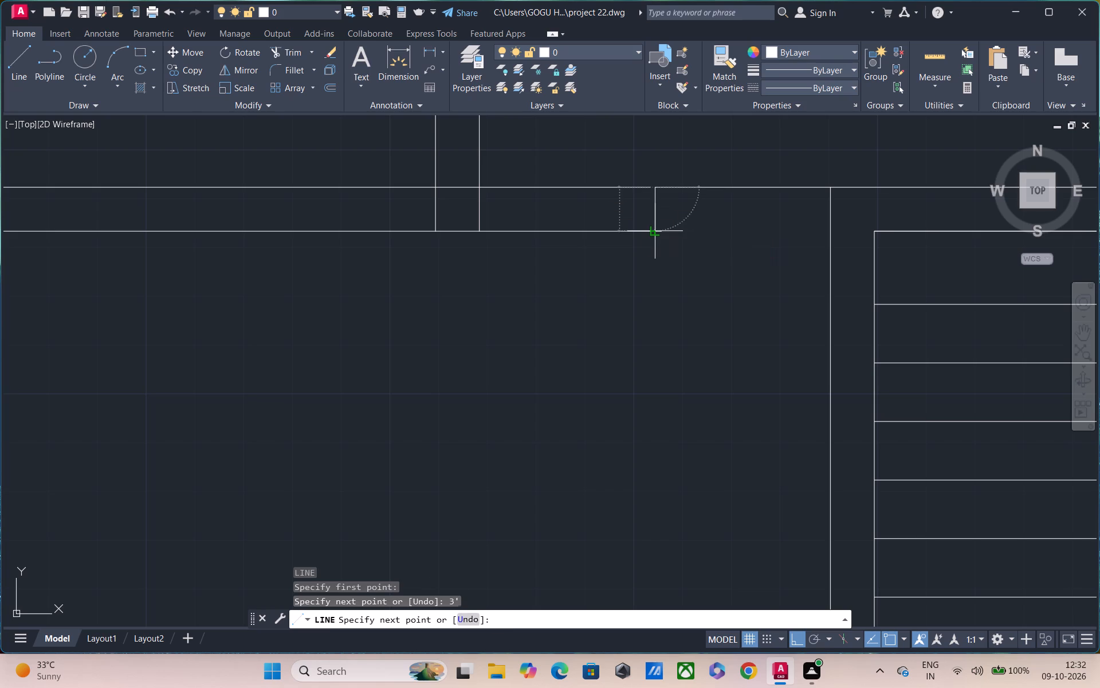
pyautogui.click(653, 232)
pyautogui.click(832, 229)
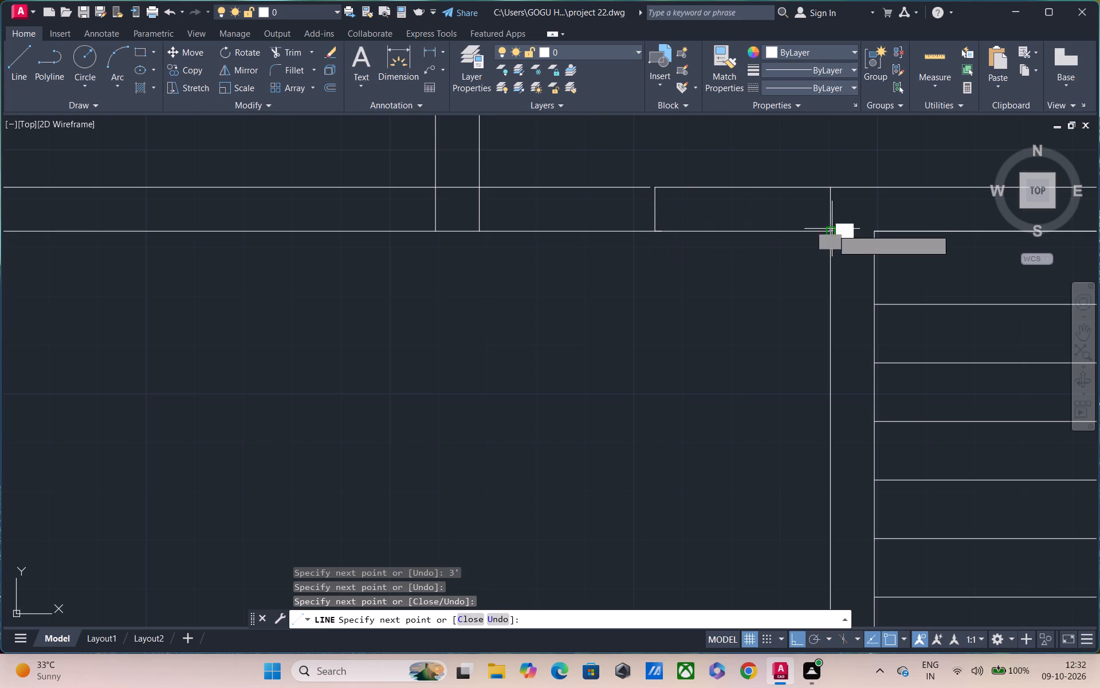
pyautogui.press('Escape')
# Draw a short line joining the extended wall's upper face to the top of the new jamb line.
pyautogui.write('l')
pyautogui.press('space')
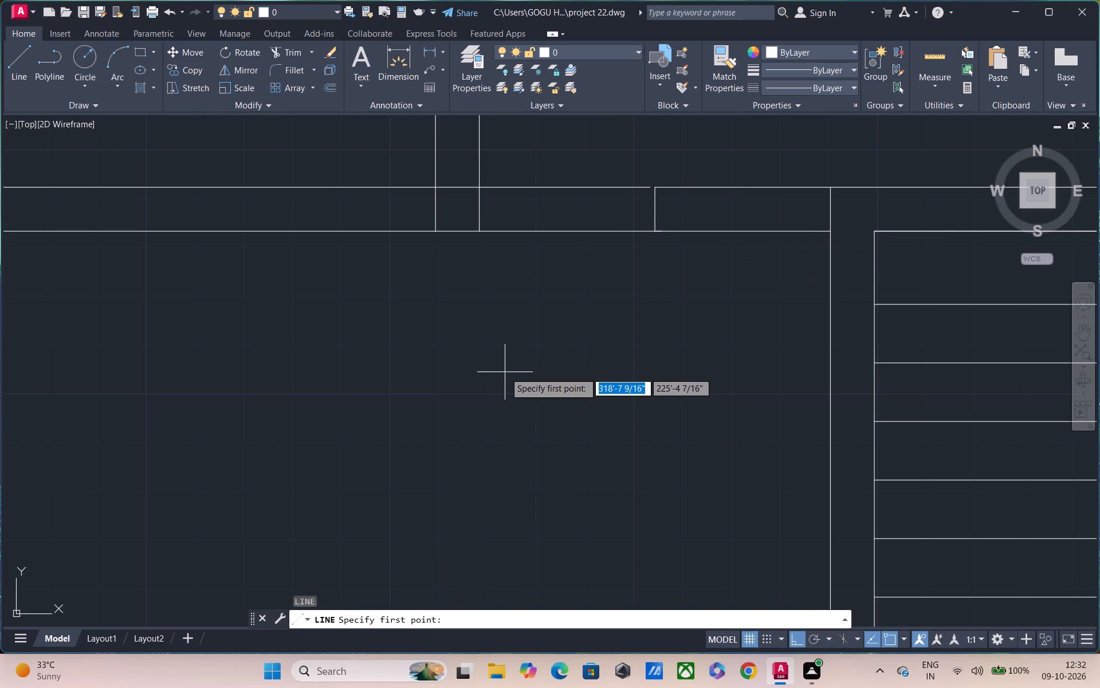
pyautogui.scroll(1, 505, 372)
pyautogui.moveTo(570, 162); pyautogui.dragTo(542, 449, button='middle')
pyautogui.scroll(2, 657, 400)
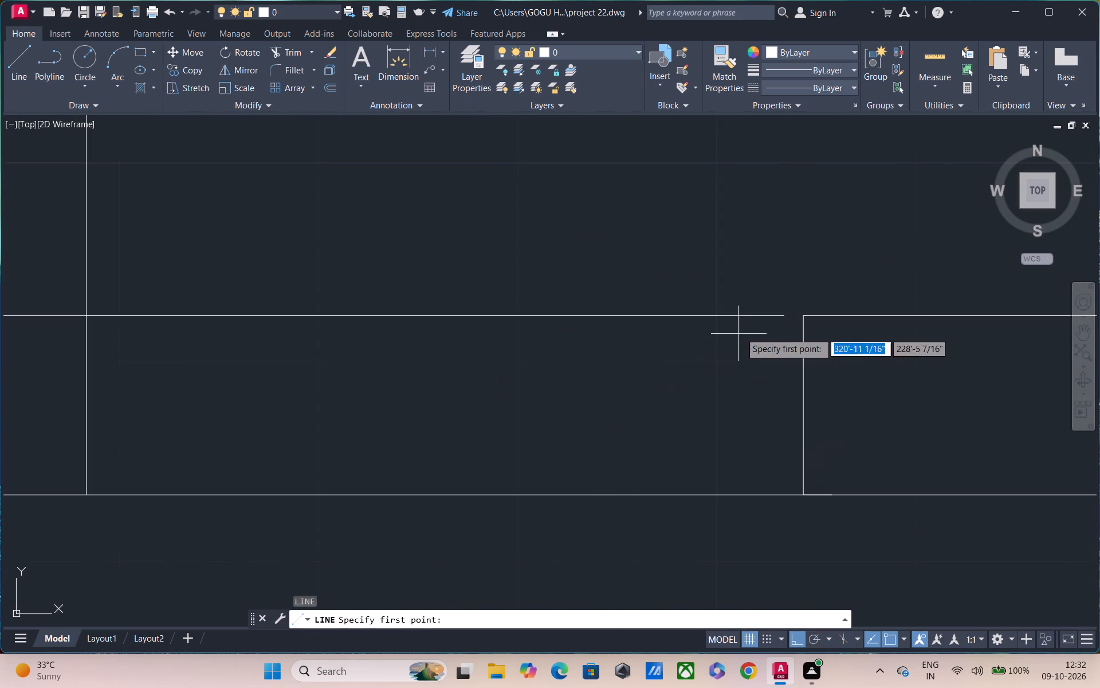
pyautogui.click(783, 316)
pyautogui.click(807, 316)
pyautogui.press('Escape')
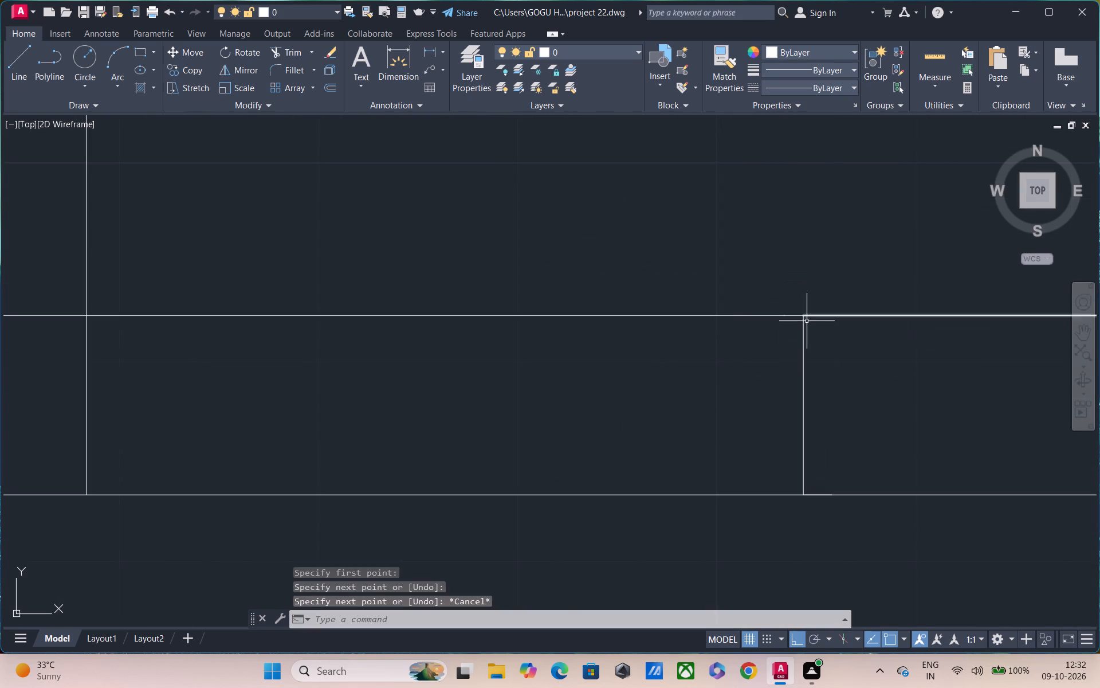
# Trim the wall lines between the jamb and the staircase wall to cut the 3' opening, including the stub protruding past the jamb.
pyautogui.scroll(-2, 637, 435)
pyautogui.moveTo(622, 434); pyautogui.dragTo(453, 415, button='middle')
pyautogui.scroll(1, 453, 415)
pyautogui.write('tr')
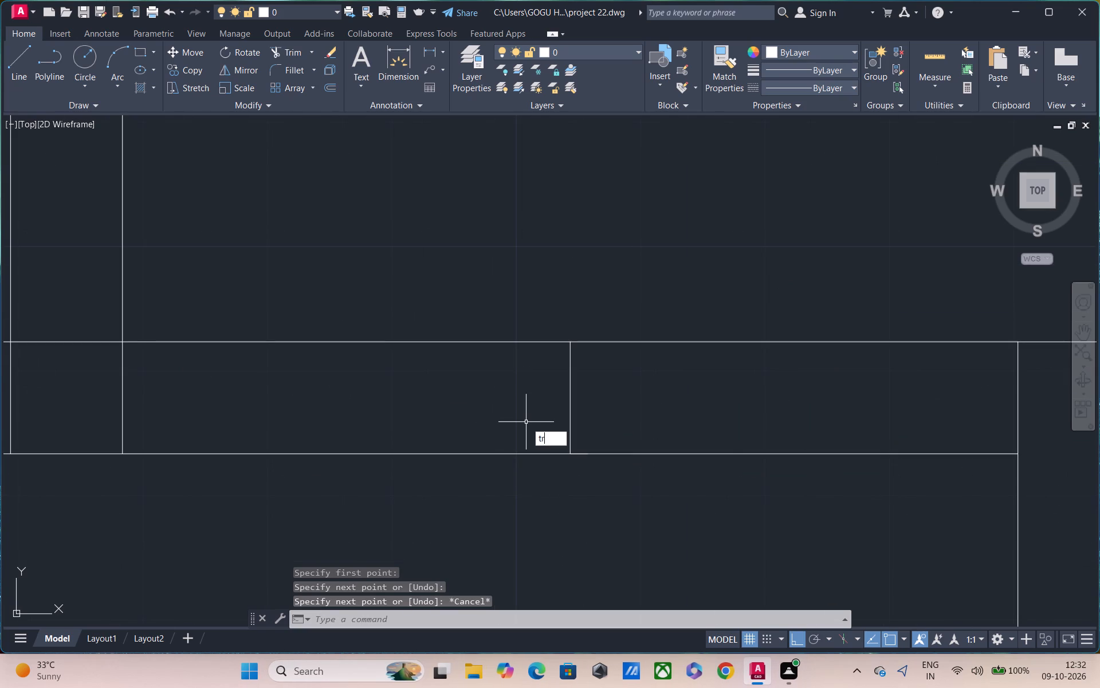
pyautogui.press('space')
pyautogui.moveTo(684, 225); pyautogui.dragTo(773, 497)
pyautogui.scroll(-4, 762, 447)
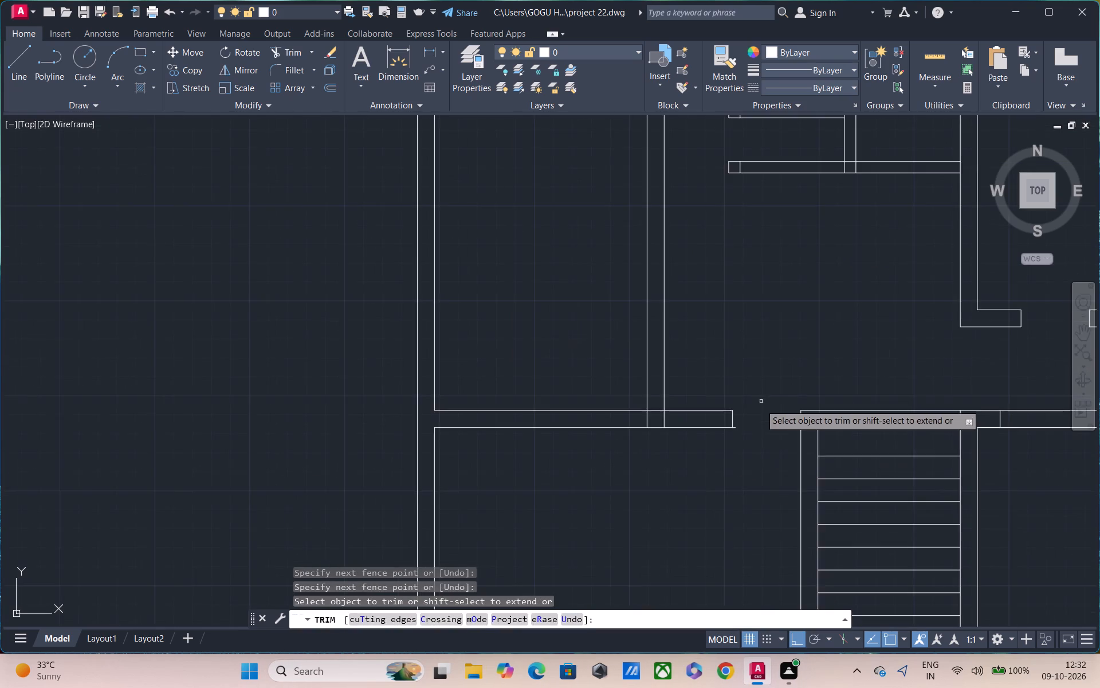
pyautogui.scroll(3, 752, 431)
pyautogui.scroll(3, 697, 415)
pyautogui.moveTo(622, 419); pyautogui.dragTo(622, 523)
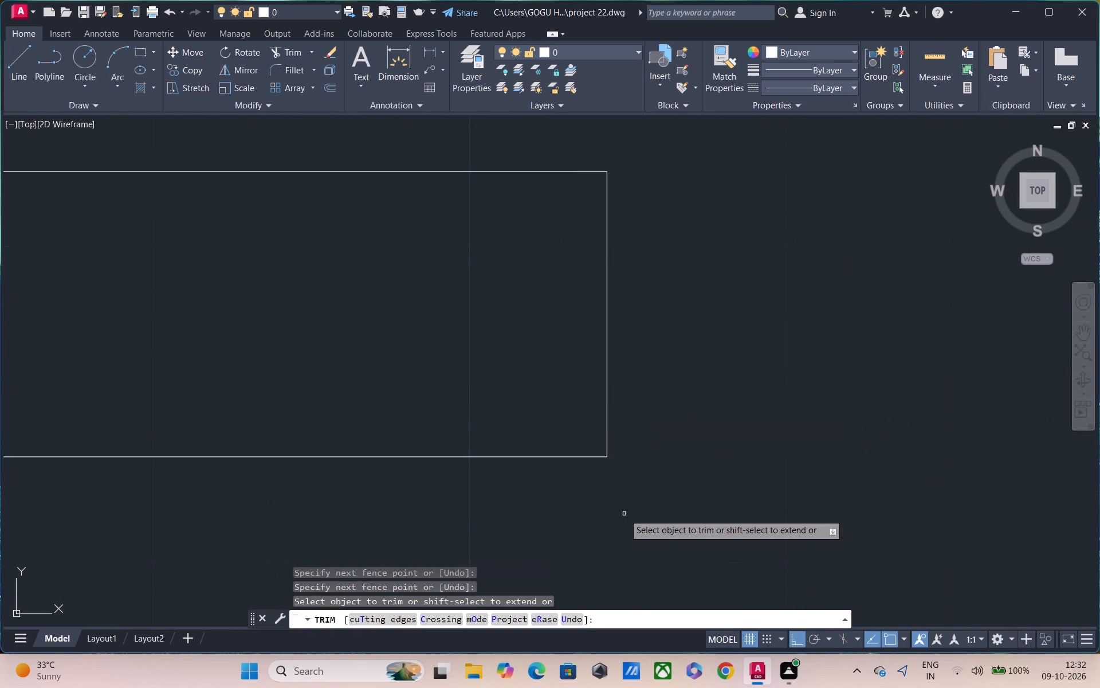
# Trim the upper-left rooms' dividing wall lines inside the horizontal wall below, and that wall's upper line between them, opening the junction.
pyautogui.scroll(-3, 624, 504)
pyautogui.moveTo(633, 267); pyautogui.dragTo(615, 165, button='middle')
pyautogui.scroll(-1, 615, 162)
pyautogui.moveTo(523, 385); pyautogui.dragTo(532, 370, button='middle')
pyautogui.moveTo(374, 327); pyautogui.dragTo(470, 426, button='middle')
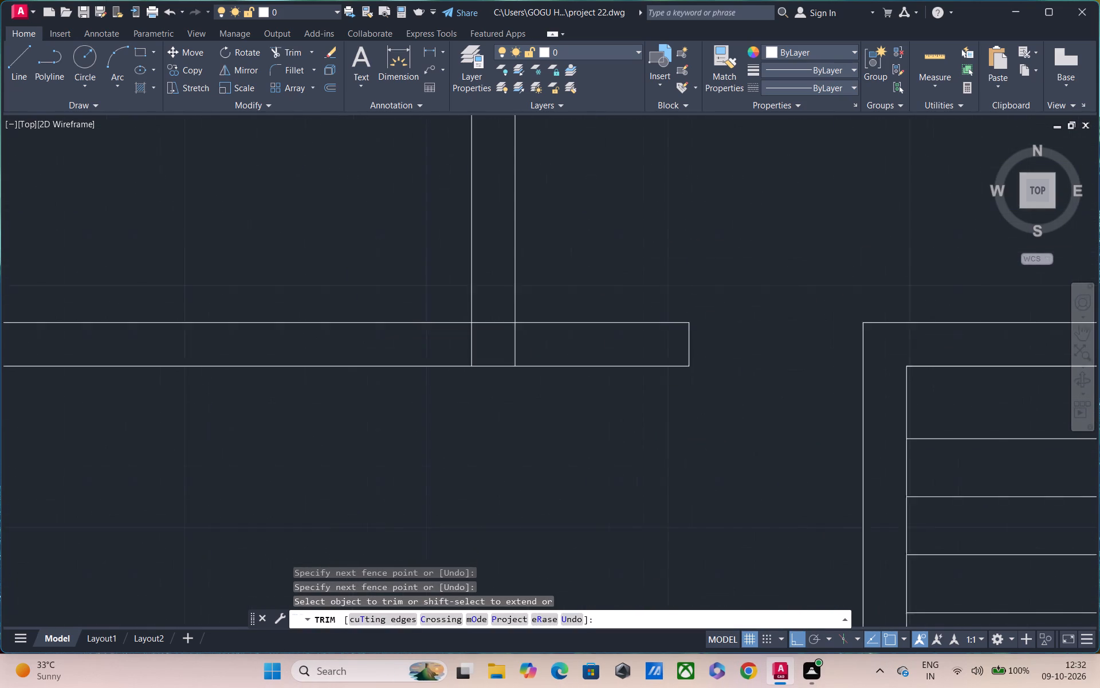
pyautogui.moveTo(470, 426); pyautogui.dragTo(479, 425, button='middle')
pyautogui.scroll(2, 548, 367)
pyautogui.moveTo(571, 352); pyautogui.dragTo(403, 390)
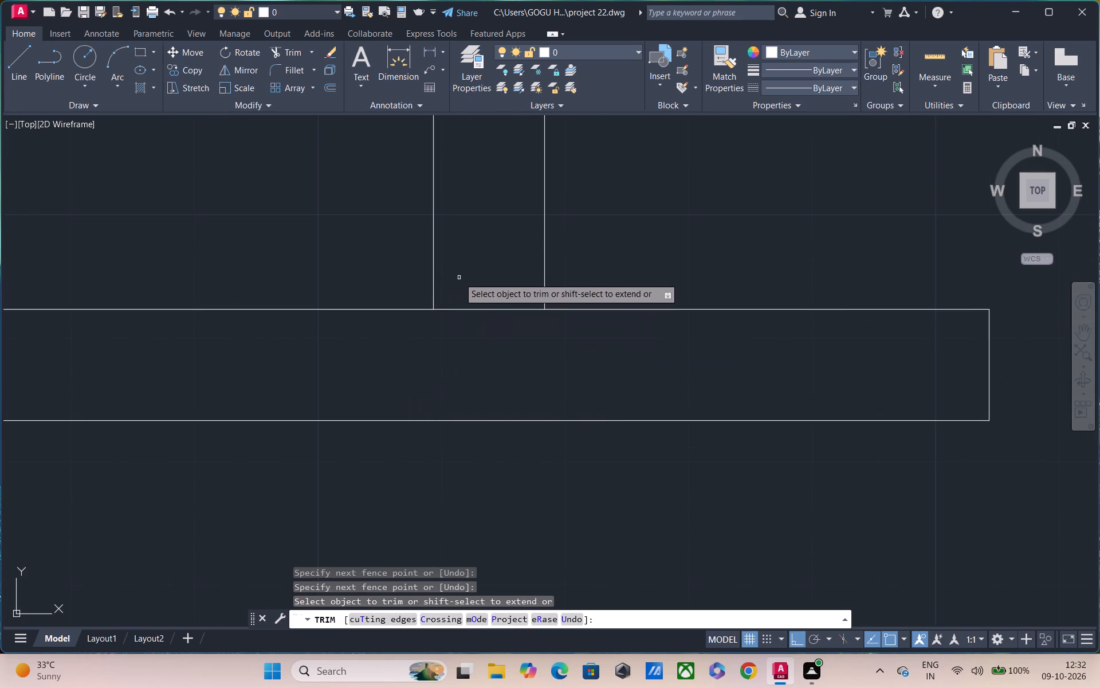
pyautogui.moveTo(459, 277); pyautogui.dragTo(474, 358)
pyautogui.scroll(-4, 474, 351)
pyautogui.moveTo(513, 276); pyautogui.dragTo(517, 355, button='middle')
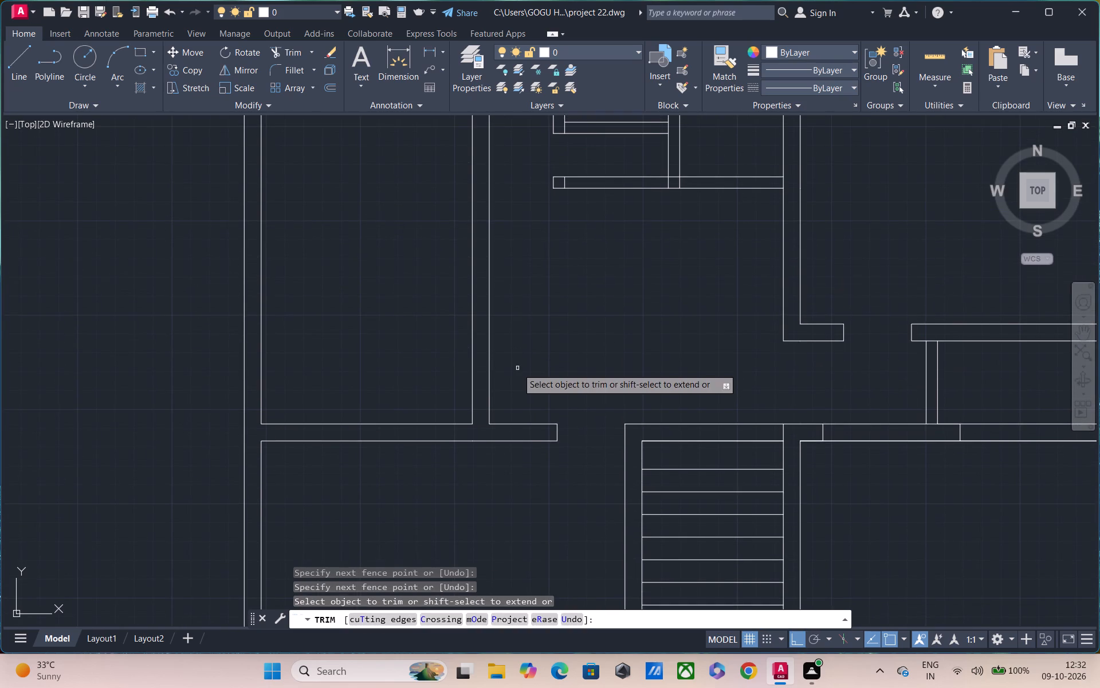
pyautogui.moveTo(517, 368); pyautogui.dragTo(521, 471, button='middle')
pyautogui.write('l')
pyautogui.press('space')
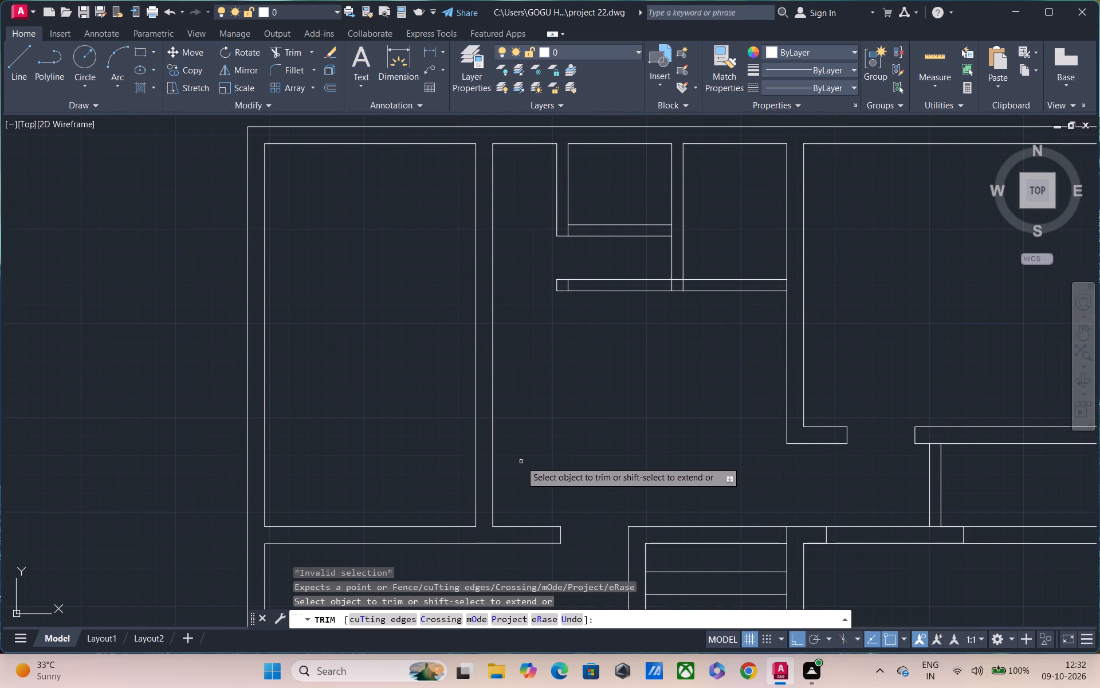
pyautogui.press('Escape')
# From the dividing wall's lower right corner, draw a 3' line upward, a jamb line across the wall, and a line back down.
pyautogui.write('l')
pyautogui.press('space')
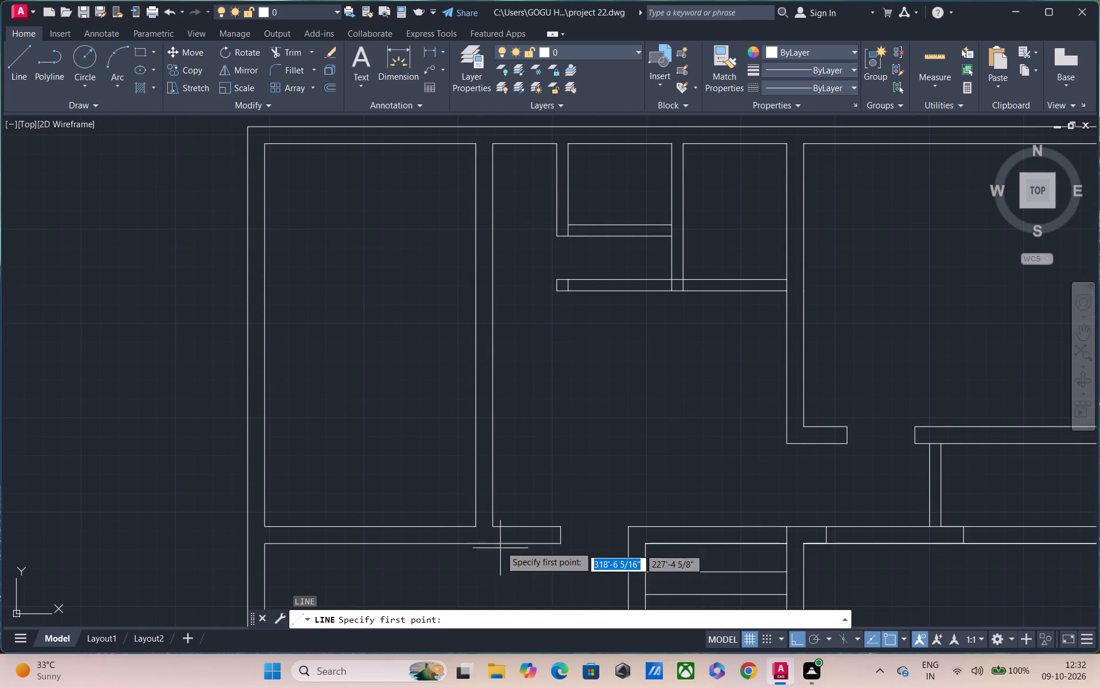
pyautogui.click(492, 523)
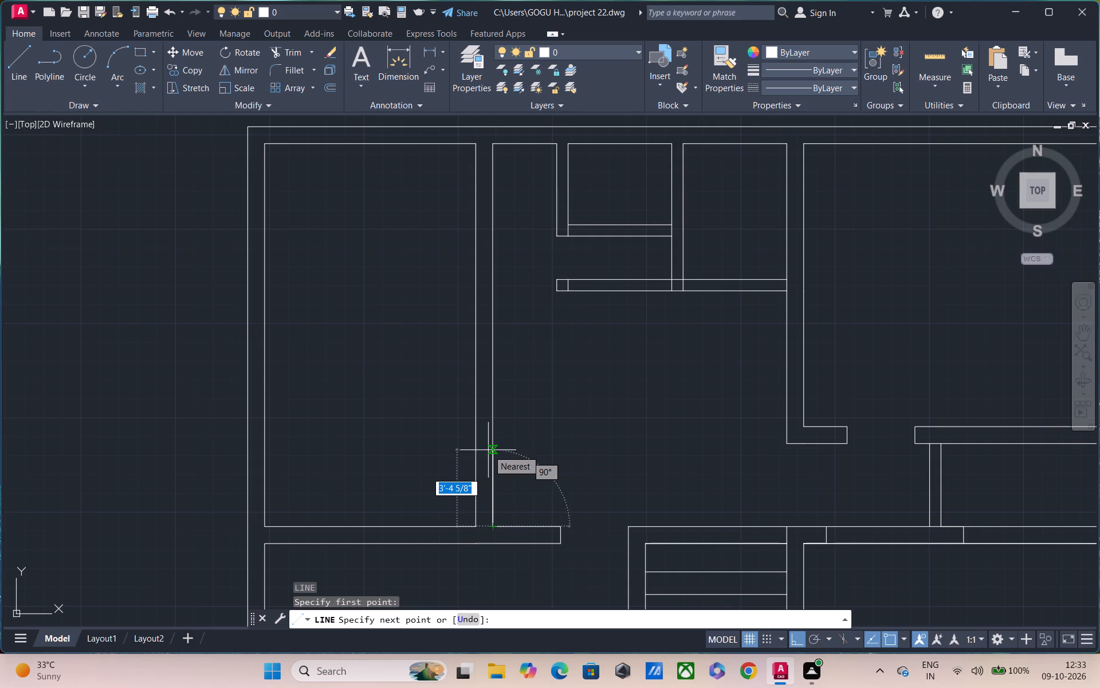
pyautogui.press('2')
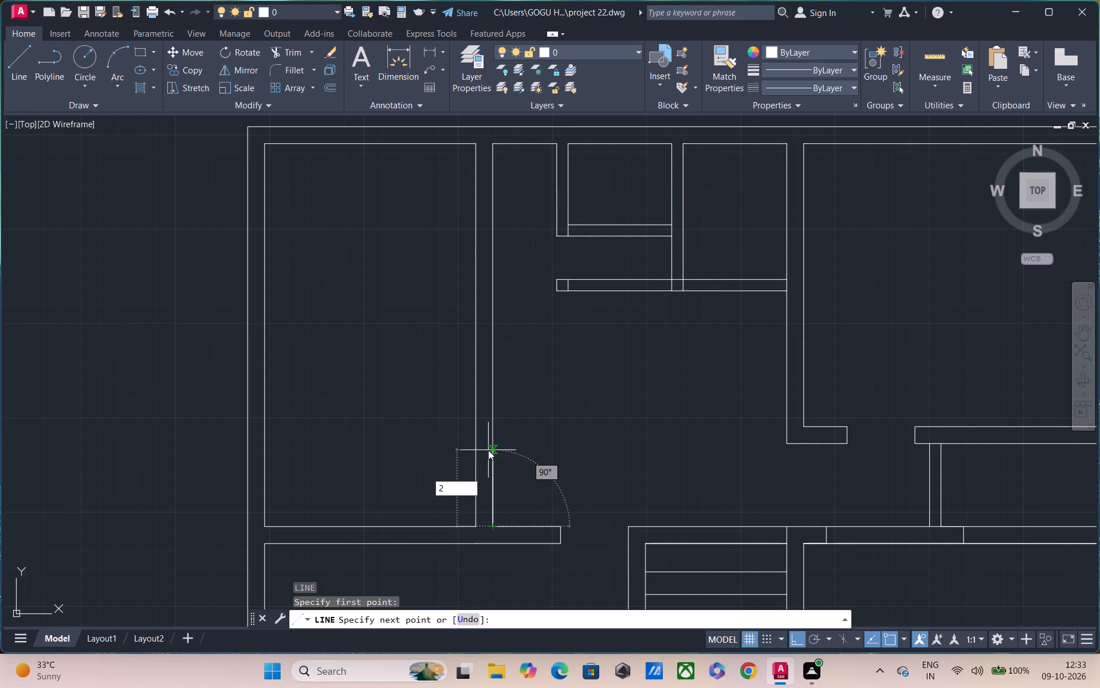
pyautogui.press('BackSpace')
pyautogui.write("3'")
pyautogui.press('Return')
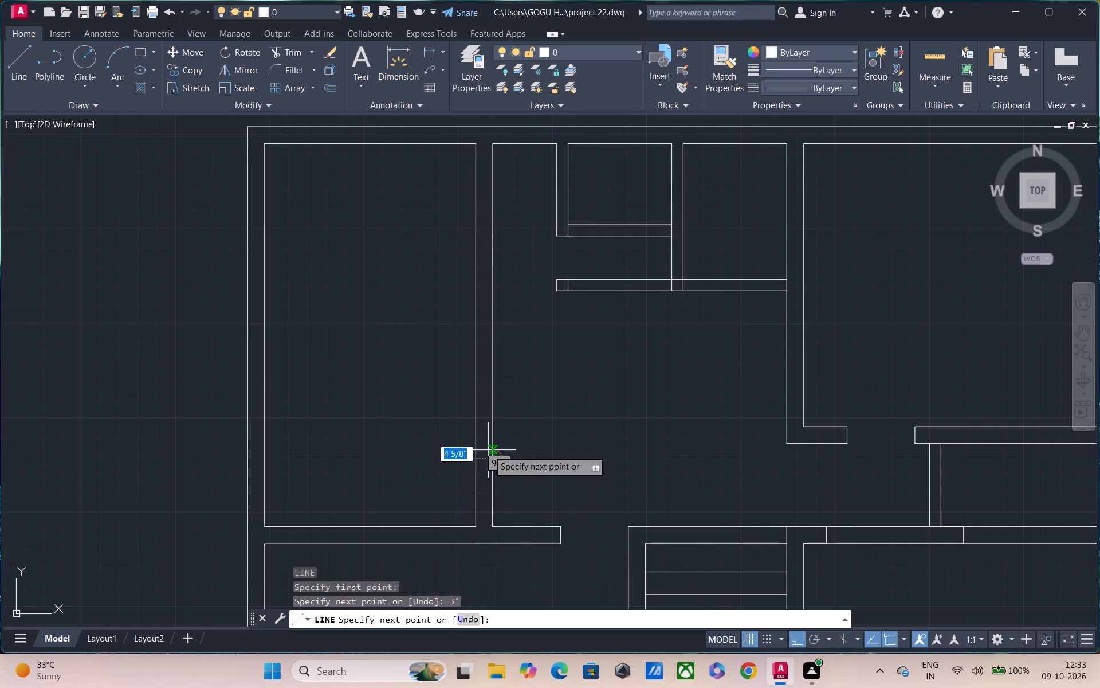
pyautogui.click(474, 462)
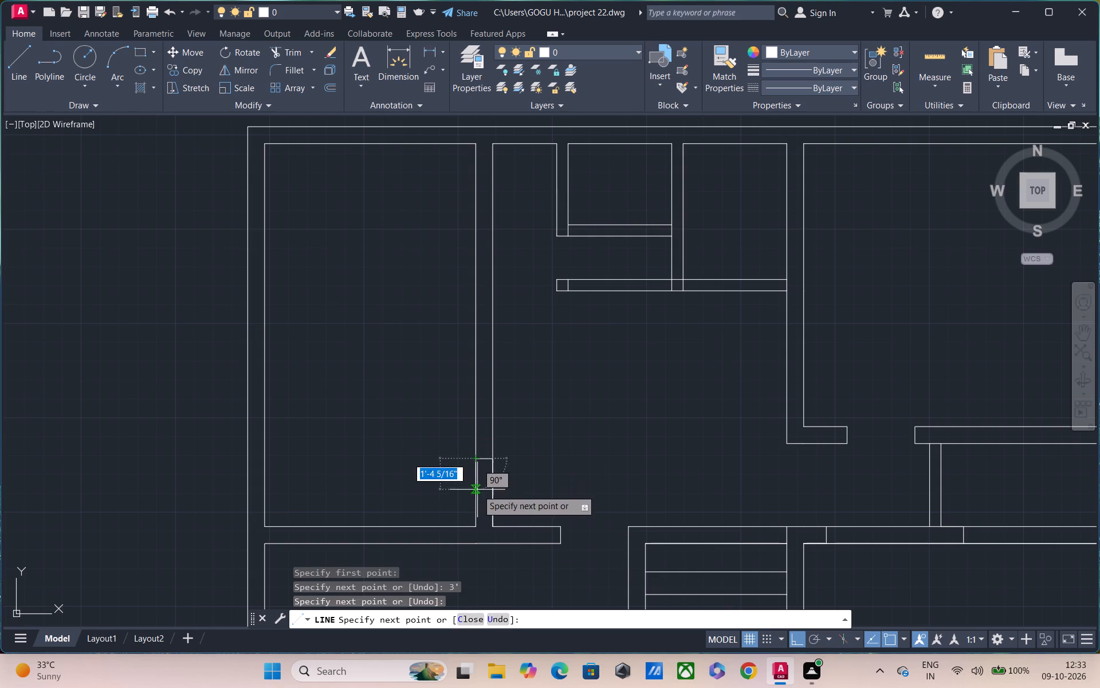
pyautogui.click(477, 523)
pyautogui.press('Escape')
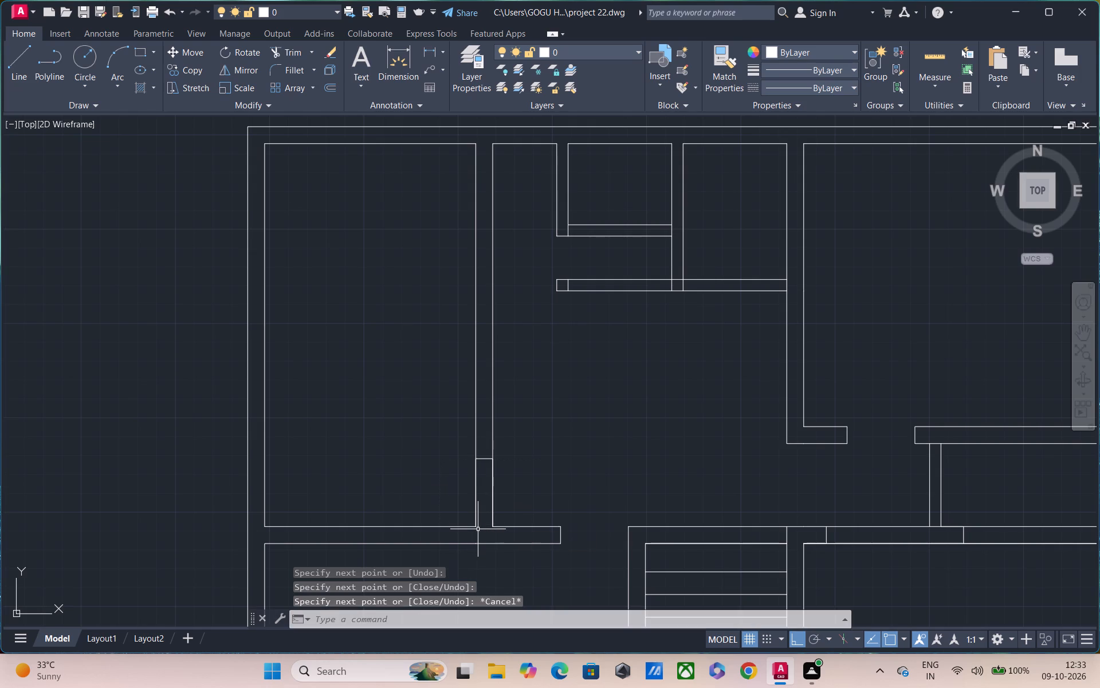
# Draw a short horizontal line closing the dividing wall's base along the horizontal wall's upper face.
pyautogui.write('l')
pyautogui.press('space')
pyautogui.scroll(2, 535, 521)
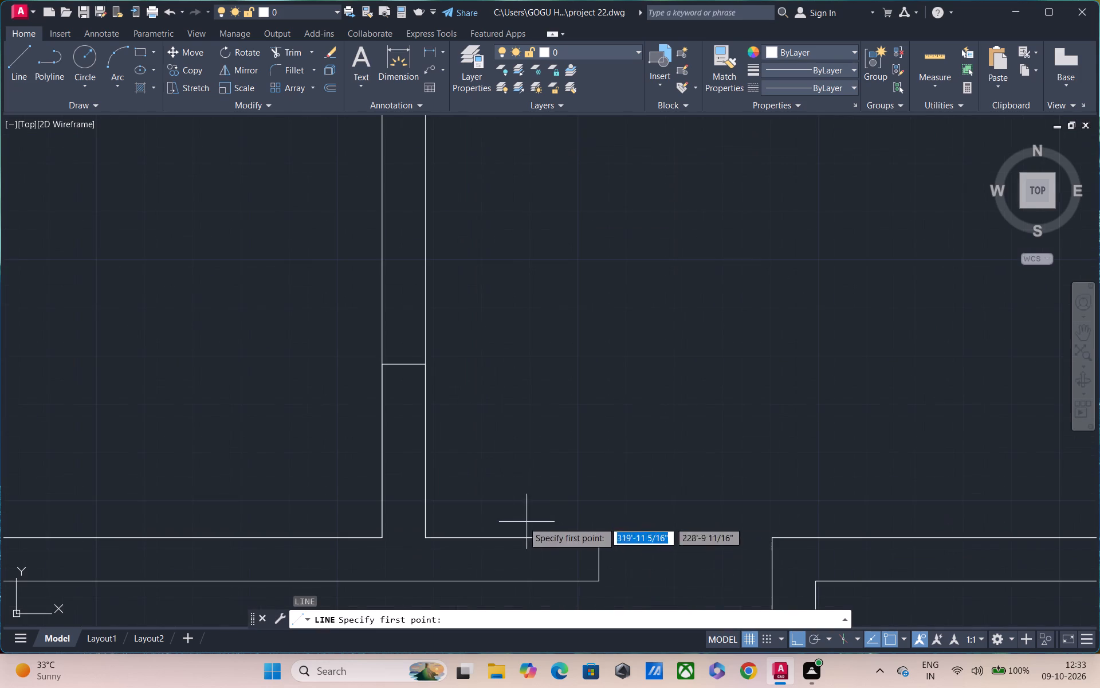
pyautogui.click(379, 537)
pyautogui.click(423, 537)
pyautogui.press('Escape')
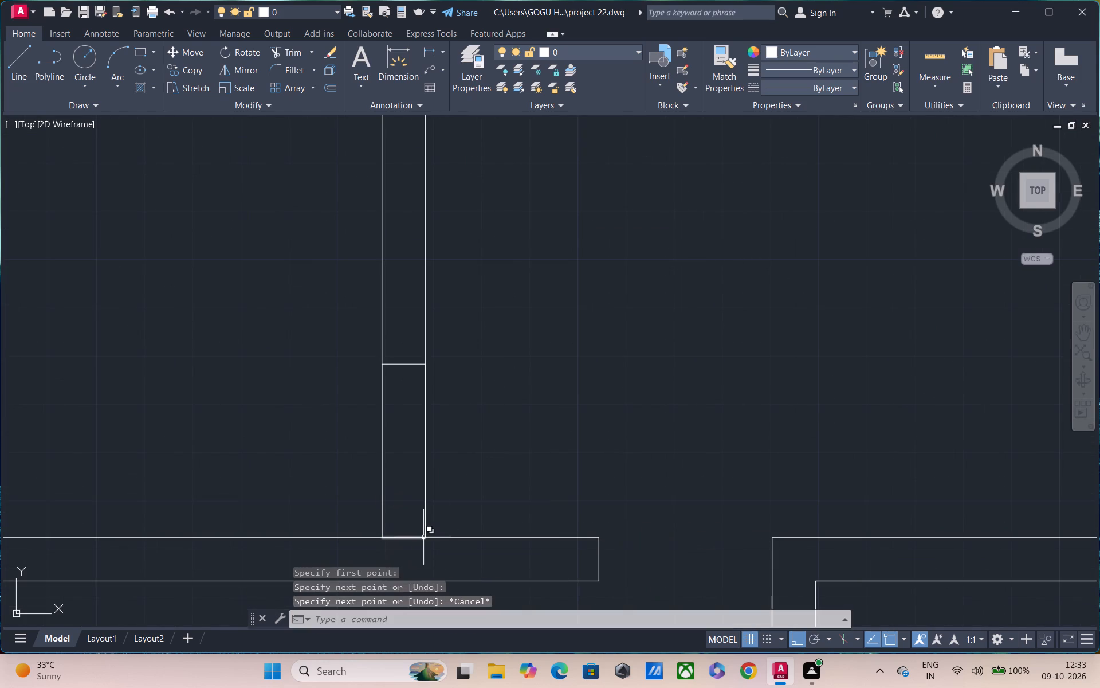
# Trim both dividing wall lines between the jamb and the horizontal wall to cut the 3' opening.
pyautogui.write('tr')
pyautogui.press('space')
pyautogui.moveTo(340, 420); pyautogui.dragTo(341, 422)
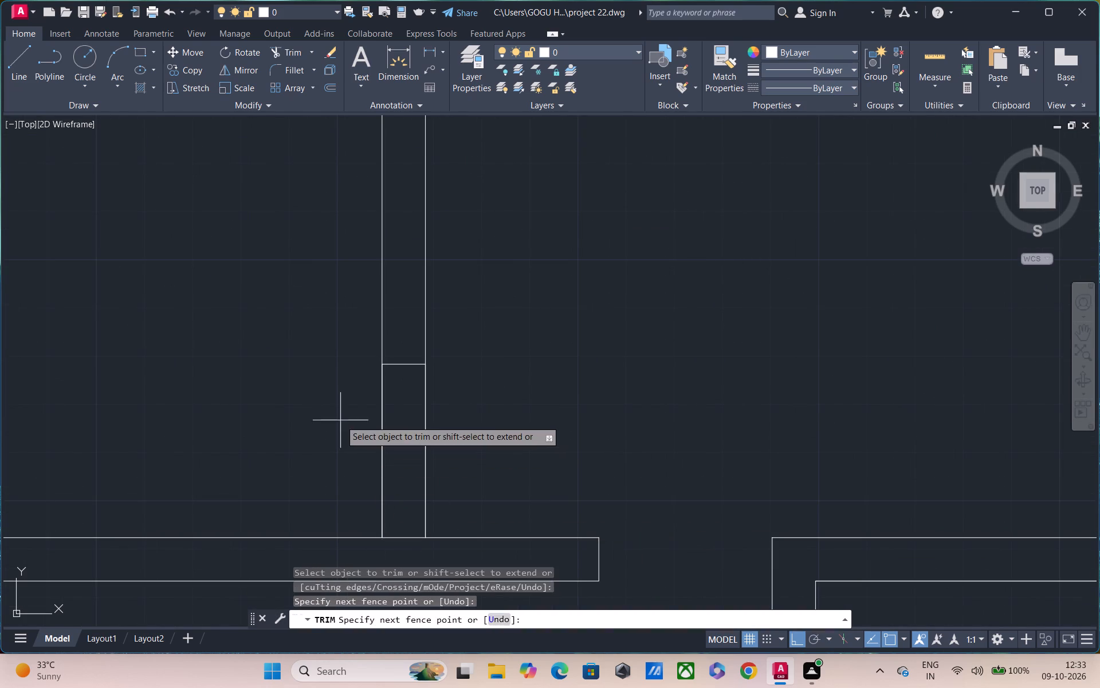
pyautogui.moveTo(341, 422); pyautogui.dragTo(681, 433)
pyautogui.scroll(-3, 658, 423)
pyautogui.moveTo(629, 459); pyautogui.dragTo(590, 330, button='middle')
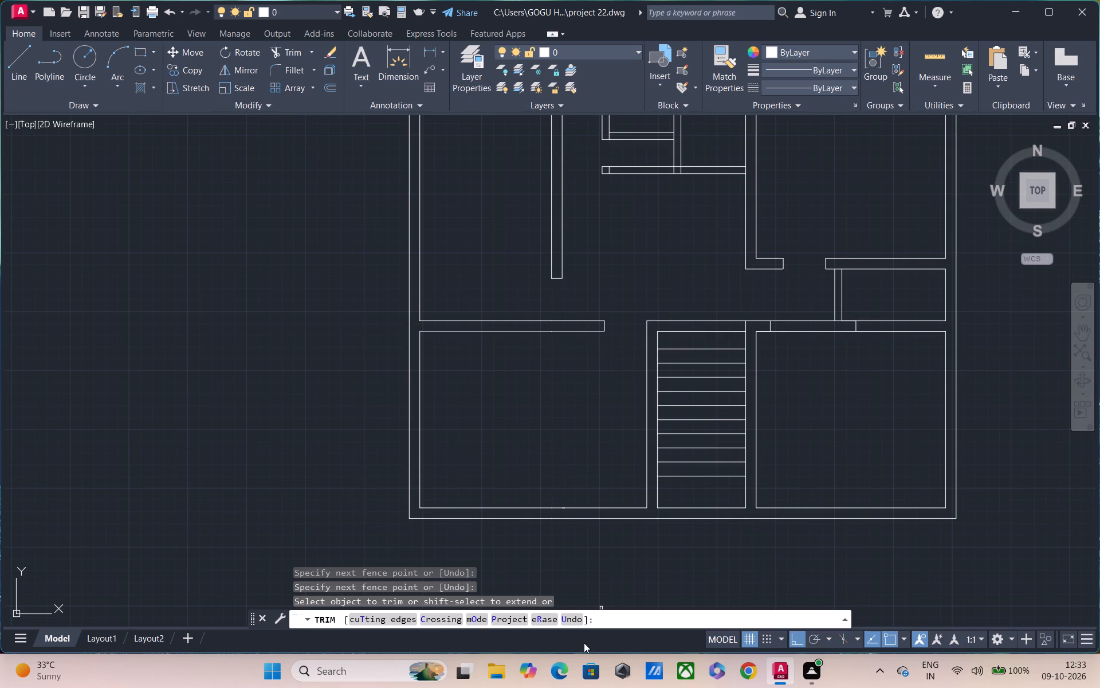
pyautogui.moveTo(575, 635); pyautogui.dragTo(564, 493, button='middle')
pyautogui.press('Escape')
pyautogui.press('Escape')
# From the staircase wall's lower left corner, draw a line across the bottom wall, 1' leftward, up to the inner face, and back.
pyautogui.moveTo(599, 537); pyautogui.dragTo(532, 505, button='middle')
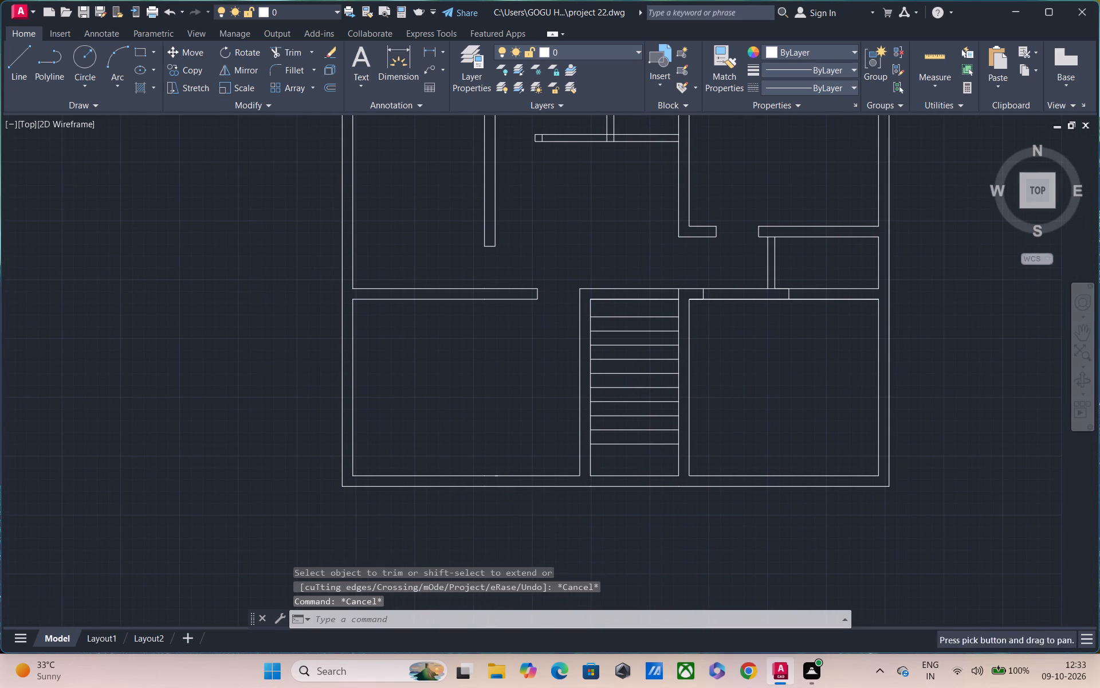
pyautogui.write('l')
pyautogui.press('space')
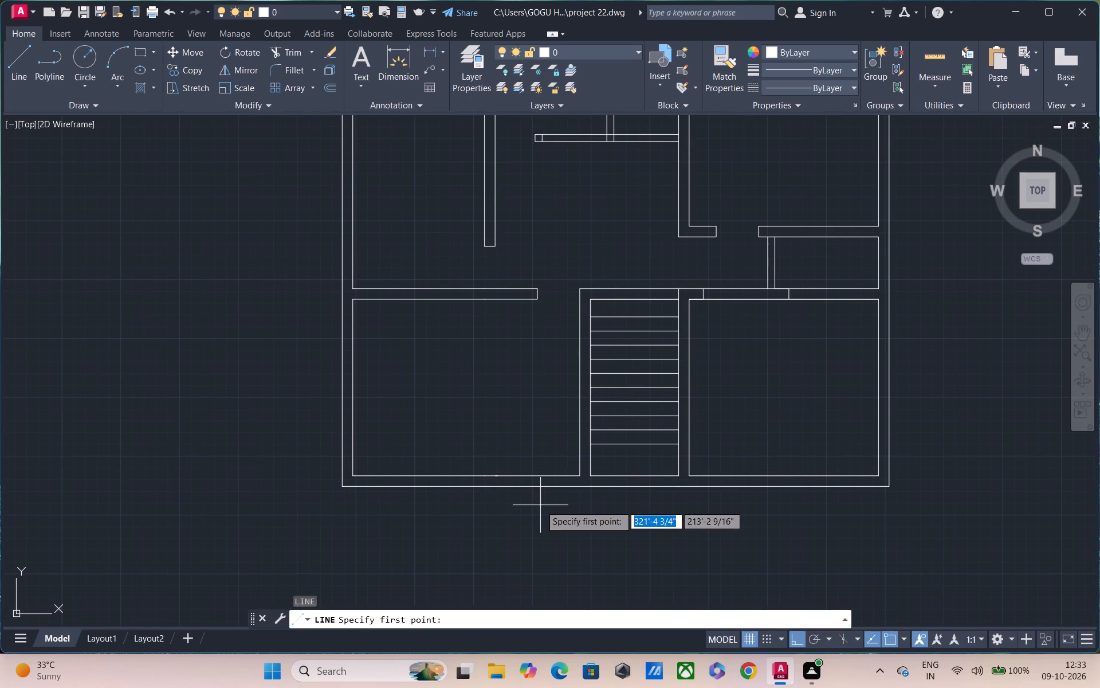
pyautogui.scroll(3, 564, 480)
pyautogui.click(604, 455)
pyautogui.click(604, 496)
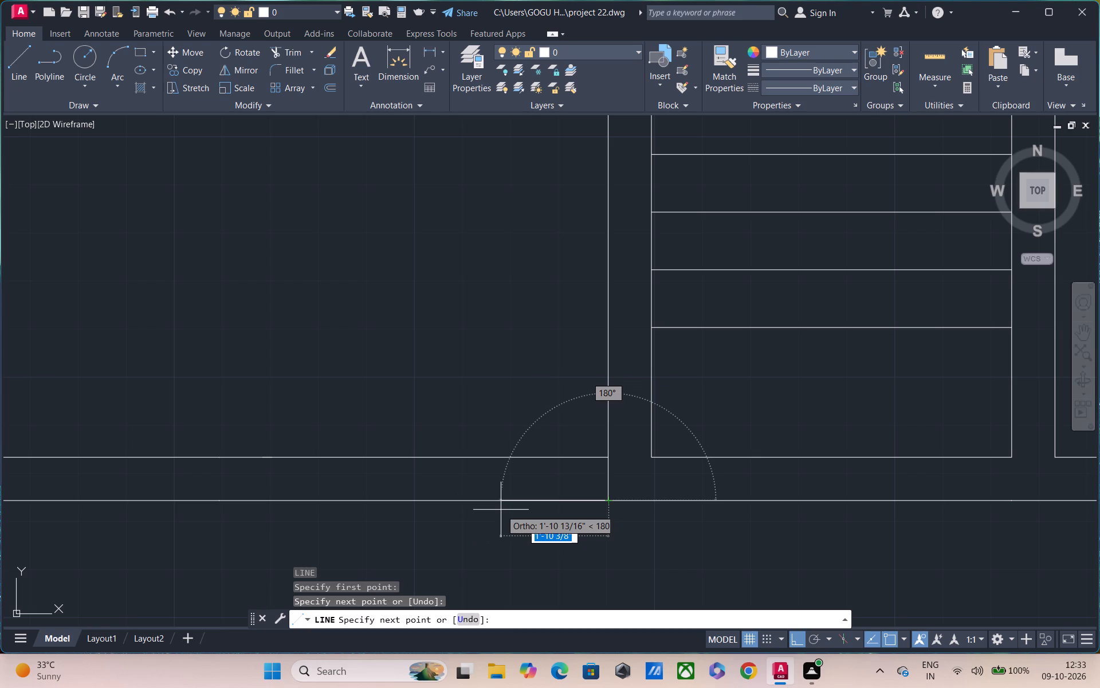
pyautogui.write("1'")
pyautogui.press('Return')
pyautogui.scroll(1, 501, 510)
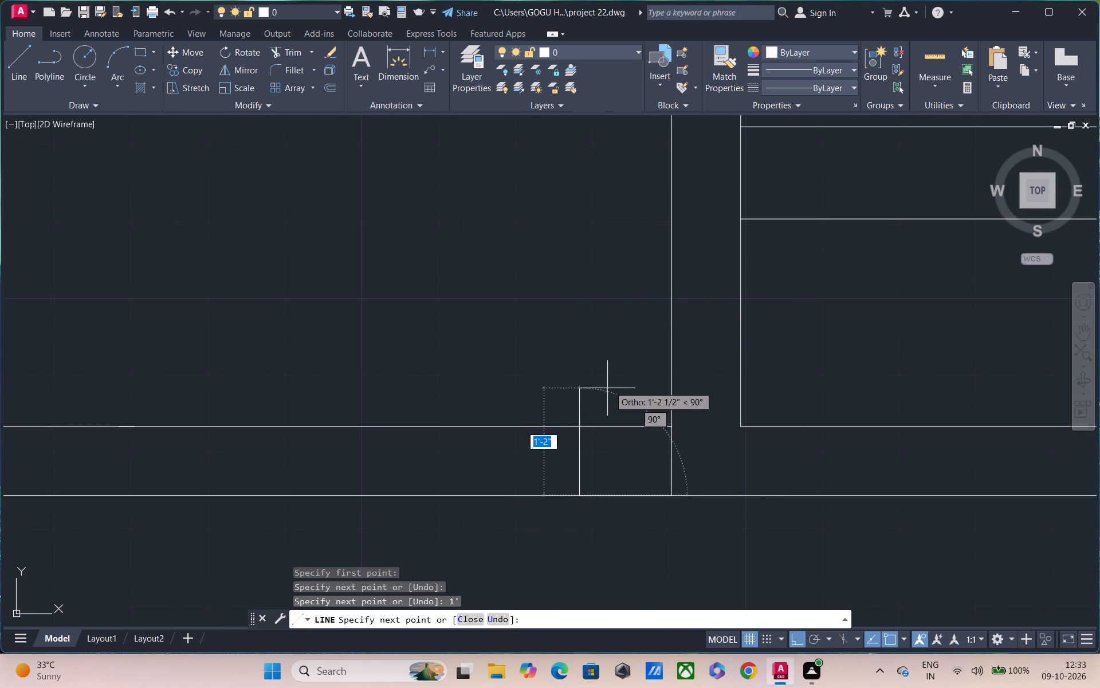
pyautogui.click(578, 431)
pyautogui.click(667, 425)
pyautogui.press('Escape')
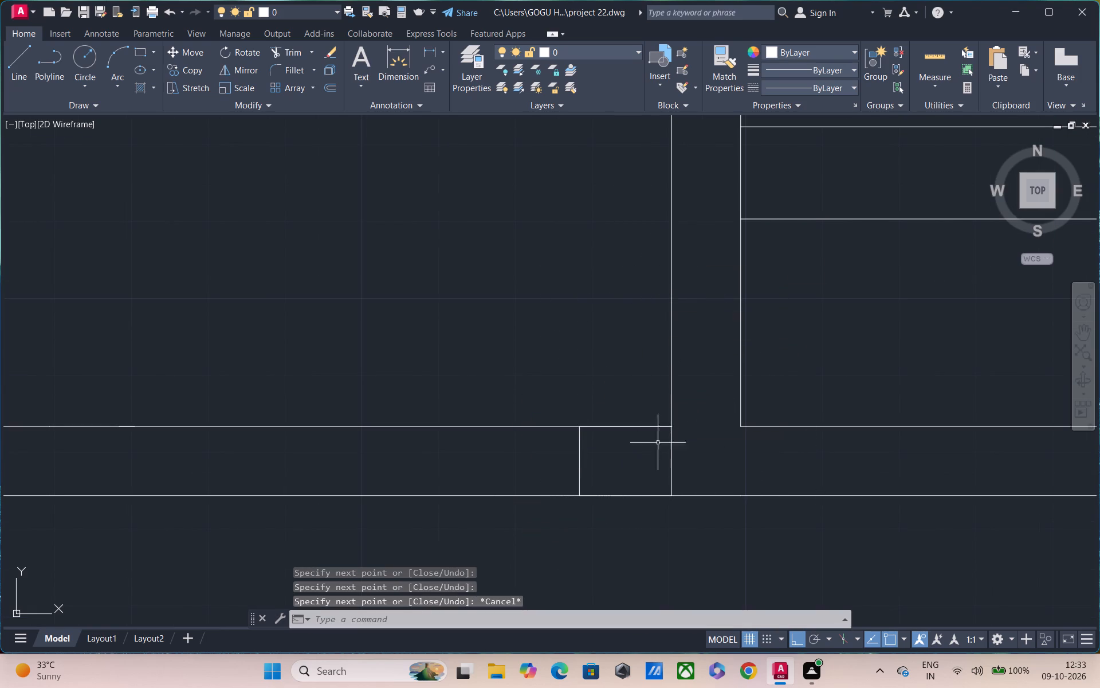
# From the 1' jamb's top, draw a 3' line leftward, a jamb line down to the outer face, and a line back.
pyautogui.scroll(-3, 441, 501)
pyautogui.moveTo(442, 482); pyautogui.dragTo(509, 402, button='middle')
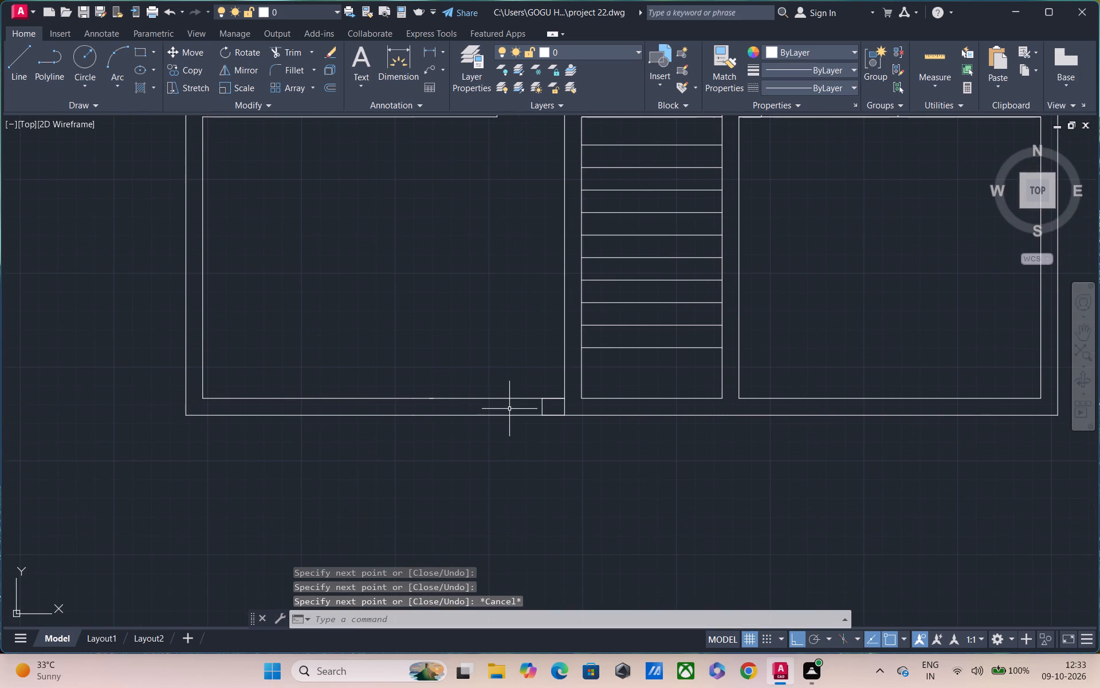
pyautogui.moveTo(509, 409); pyautogui.dragTo(501, 445, button='middle')
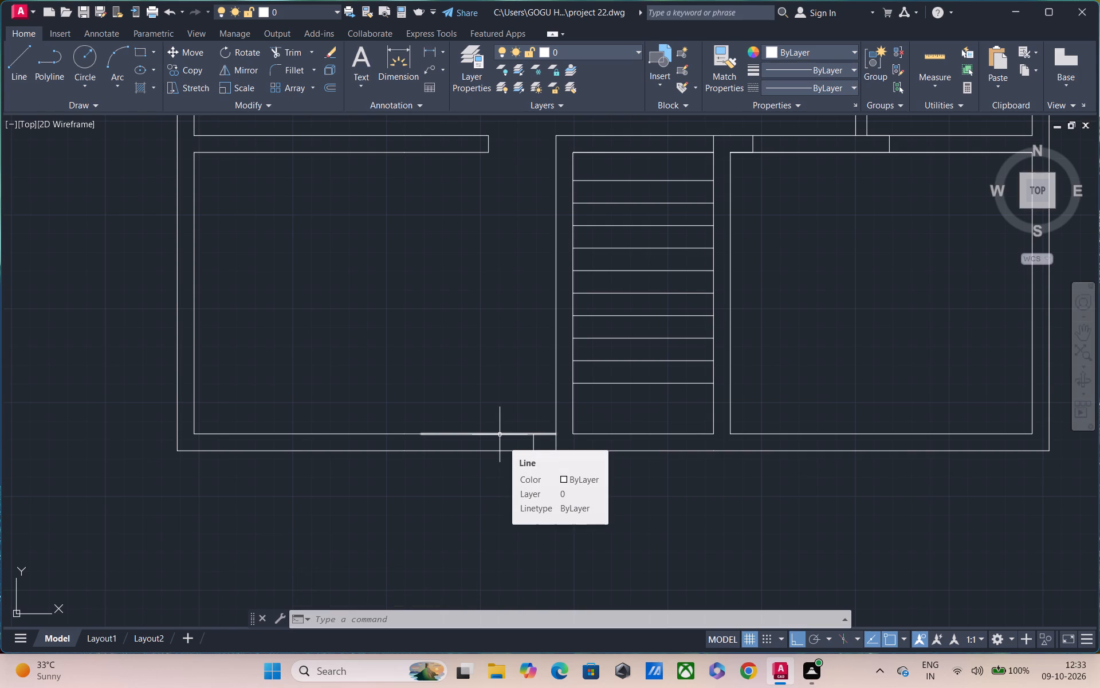
pyautogui.write('l')
pyautogui.press('space')
pyautogui.scroll(3, 500, 435)
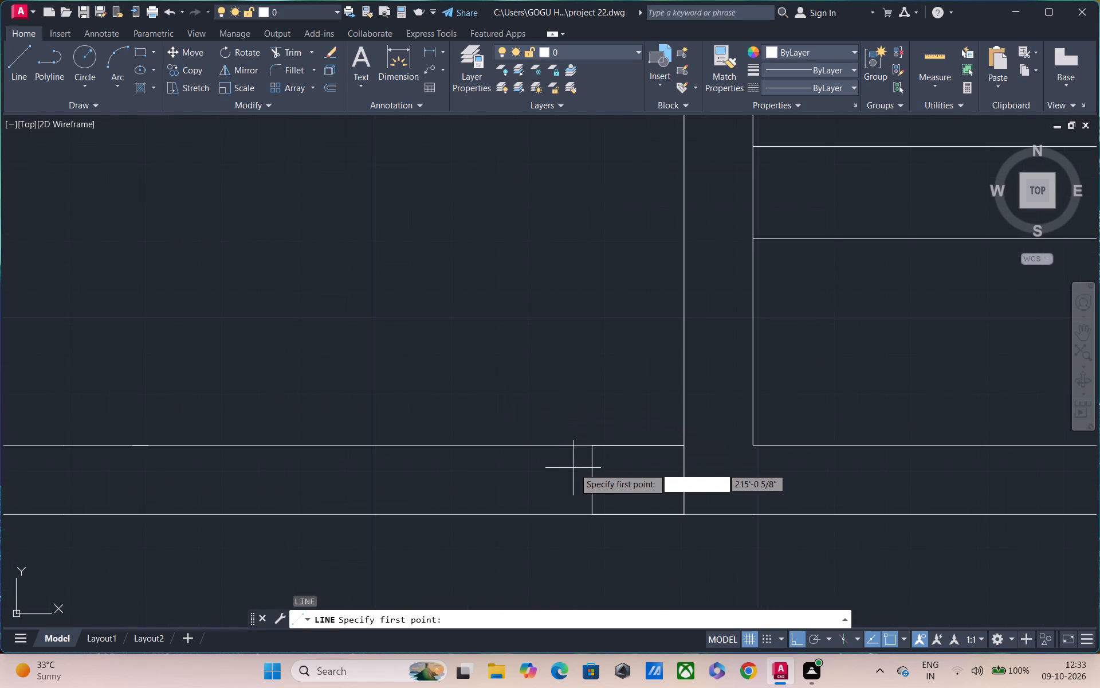
pyautogui.moveTo(592, 448); pyautogui.dragTo(585, 448)
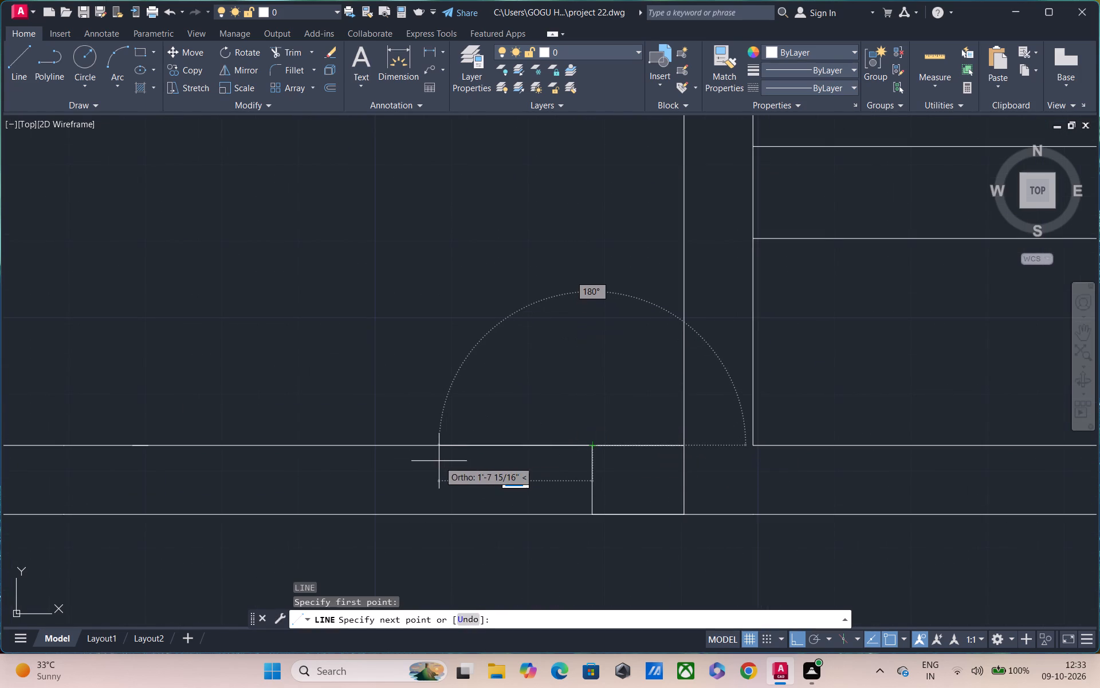
pyautogui.write("3'")
pyautogui.press('Return')
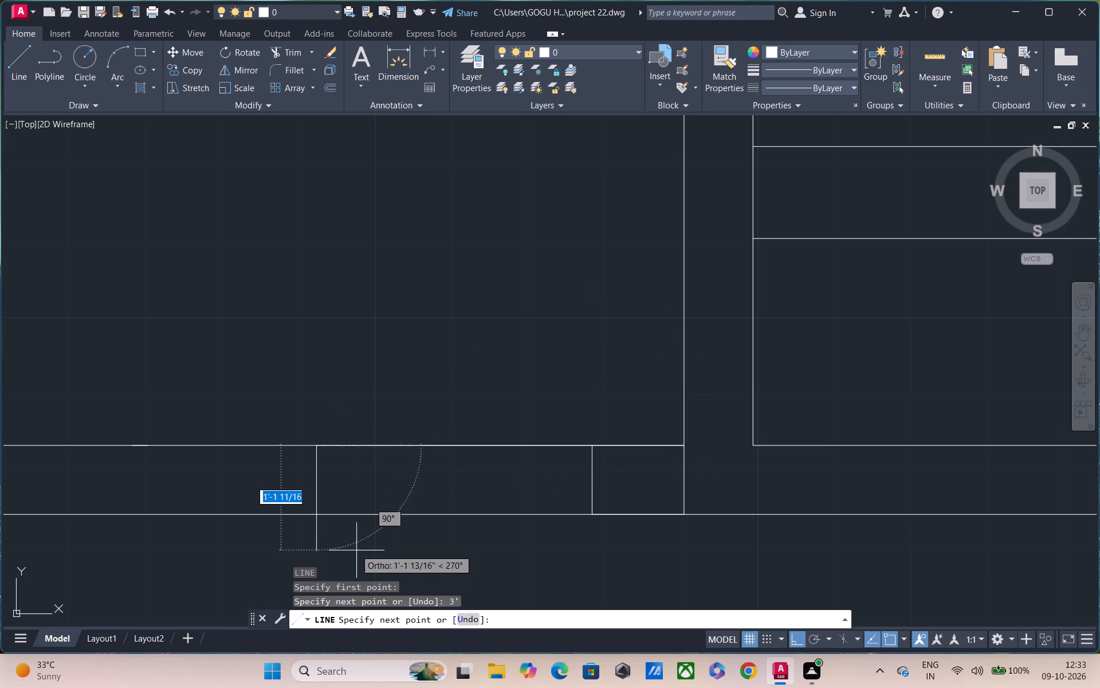
pyautogui.moveTo(353, 537); pyautogui.dragTo(353, 428, button='middle')
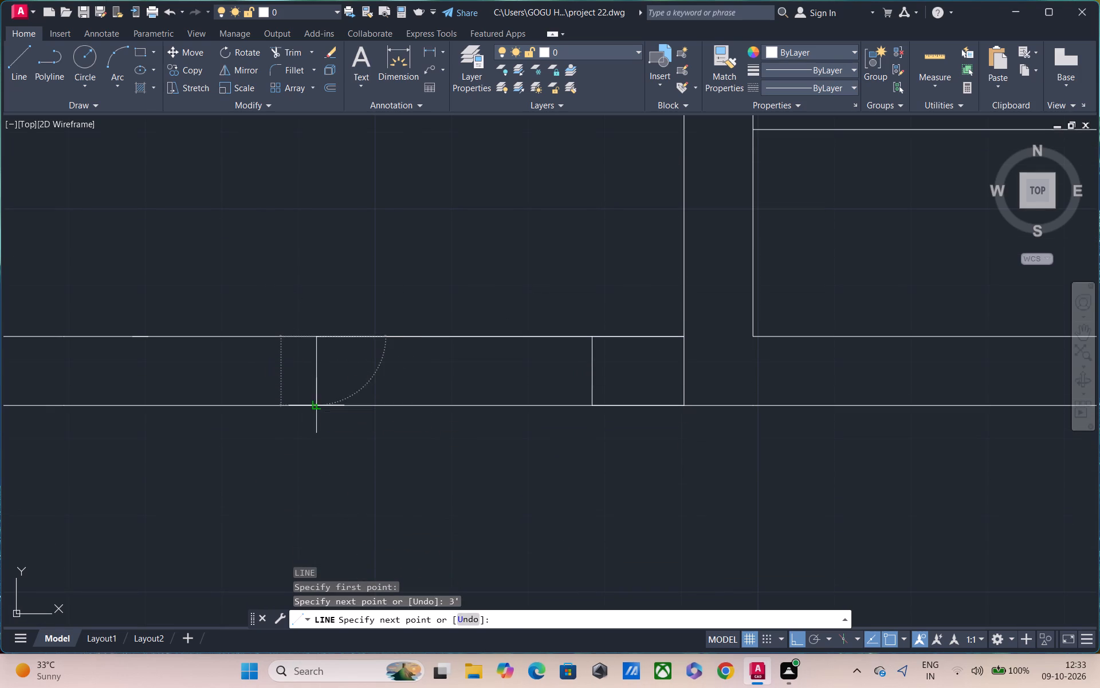
pyautogui.click(315, 403)
pyautogui.click(593, 398)
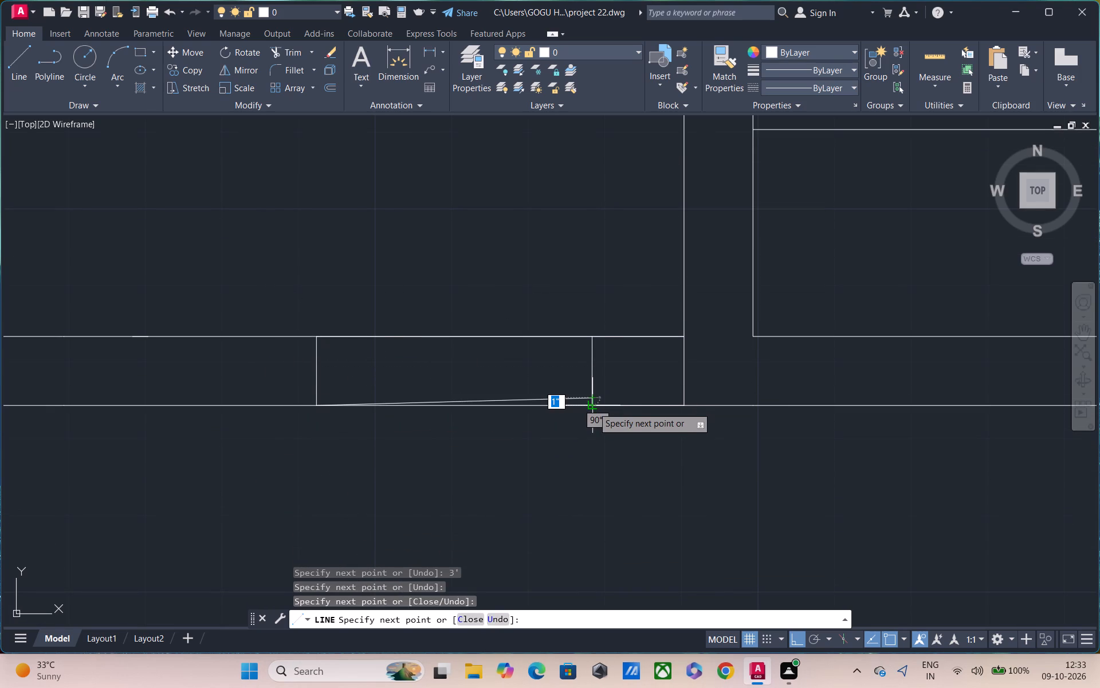
pyautogui.hotkey('ctrl', 'z')
pyautogui.click(590, 404)
pyautogui.press('Escape')
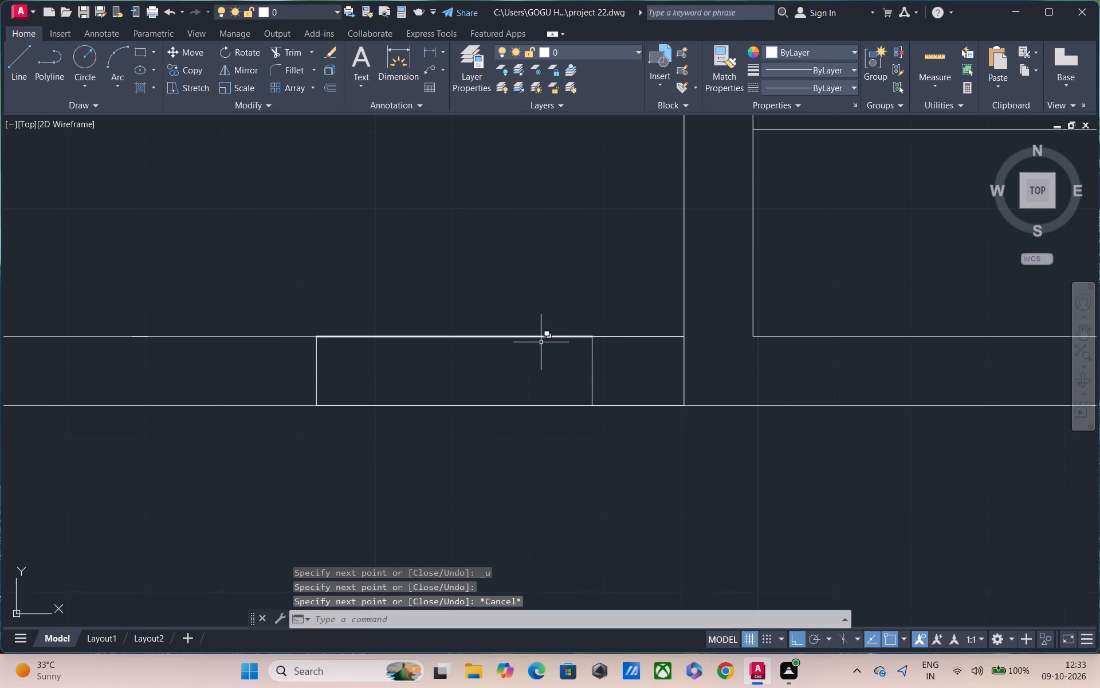
# Trim the bottom exterior wall's lines between the two jambs to cut the 3' door opening.
pyautogui.write('tr')
pyautogui.press('space')
pyautogui.moveTo(524, 287); pyautogui.dragTo(524, 409)
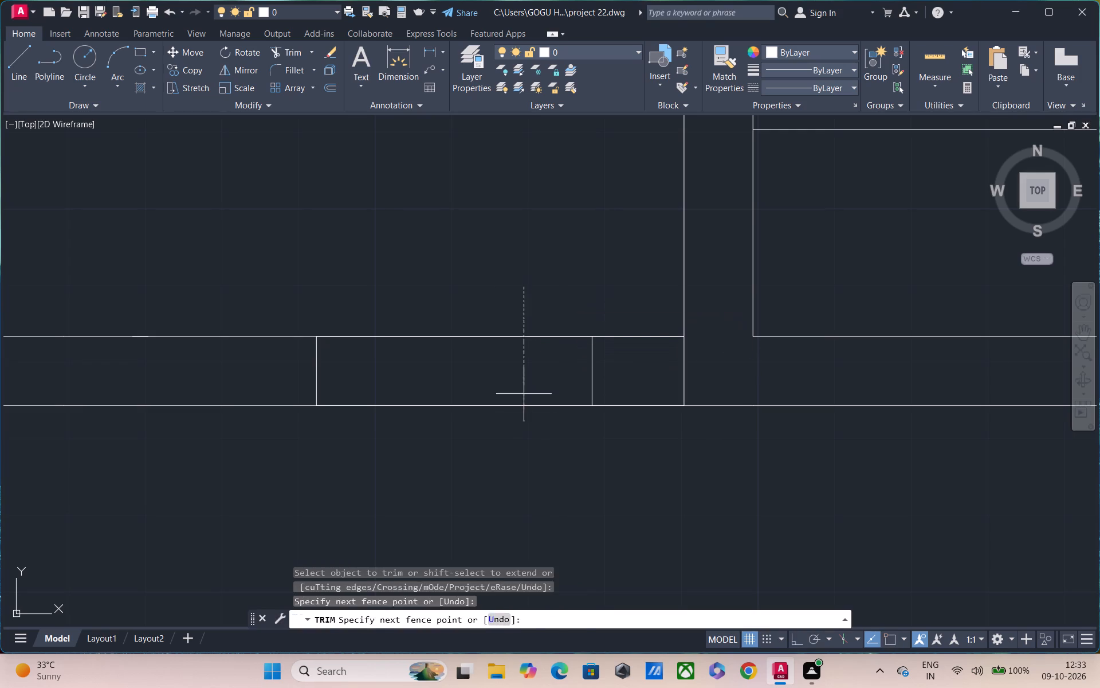
pyautogui.moveTo(524, 409); pyautogui.dragTo(523, 436)
pyautogui.scroll(-3, 516, 432)
pyautogui.moveTo(500, 452); pyautogui.dragTo(571, 360, button='middle')
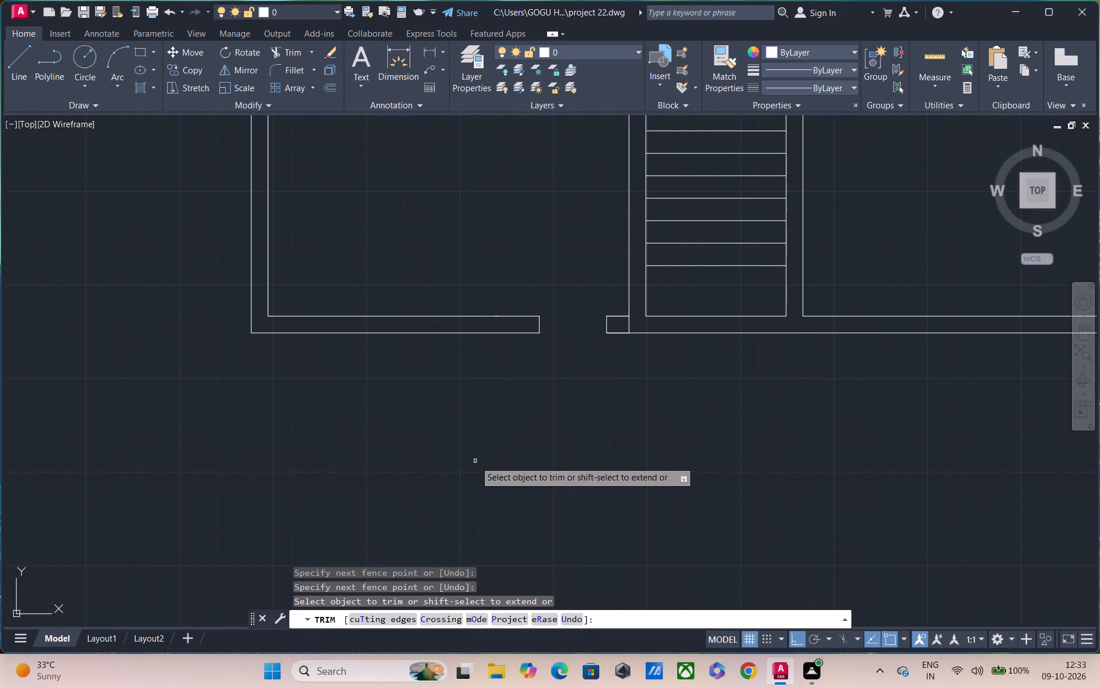
# Trim the staircase wall's vertical line where it crosses the bottom exterior wall beside the new opening.
pyautogui.scroll(-2, 475, 461)
pyautogui.scroll(3, 568, 439)
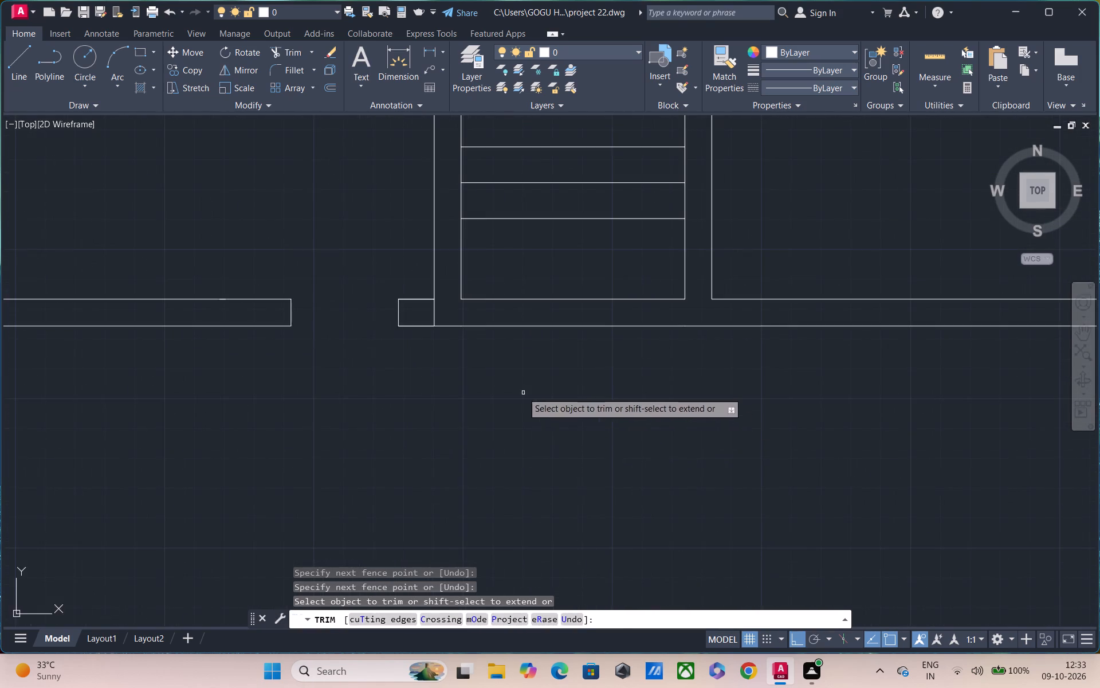
pyautogui.moveTo(522, 392); pyautogui.dragTo(516, 471, button='middle')
pyautogui.scroll(1, 360, 428)
pyautogui.scroll(2, 447, 380)
pyautogui.moveTo(455, 365); pyautogui.dragTo(521, 369)
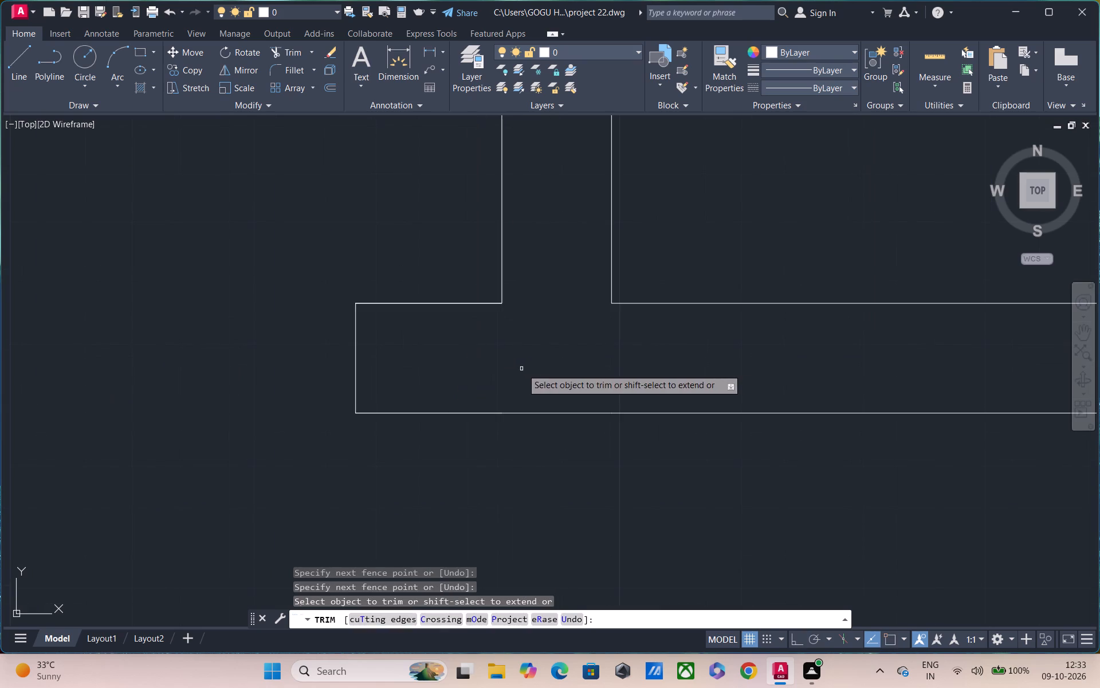
# Examine the floor plan's door openings and wall junctions around the staircase and adjoining rooms.
pyautogui.scroll(-4, 536, 361)
pyautogui.moveTo(683, 395); pyautogui.dragTo(558, 550, button='middle')
pyautogui.moveTo(773, 306); pyautogui.dragTo(773, 353, button='middle')
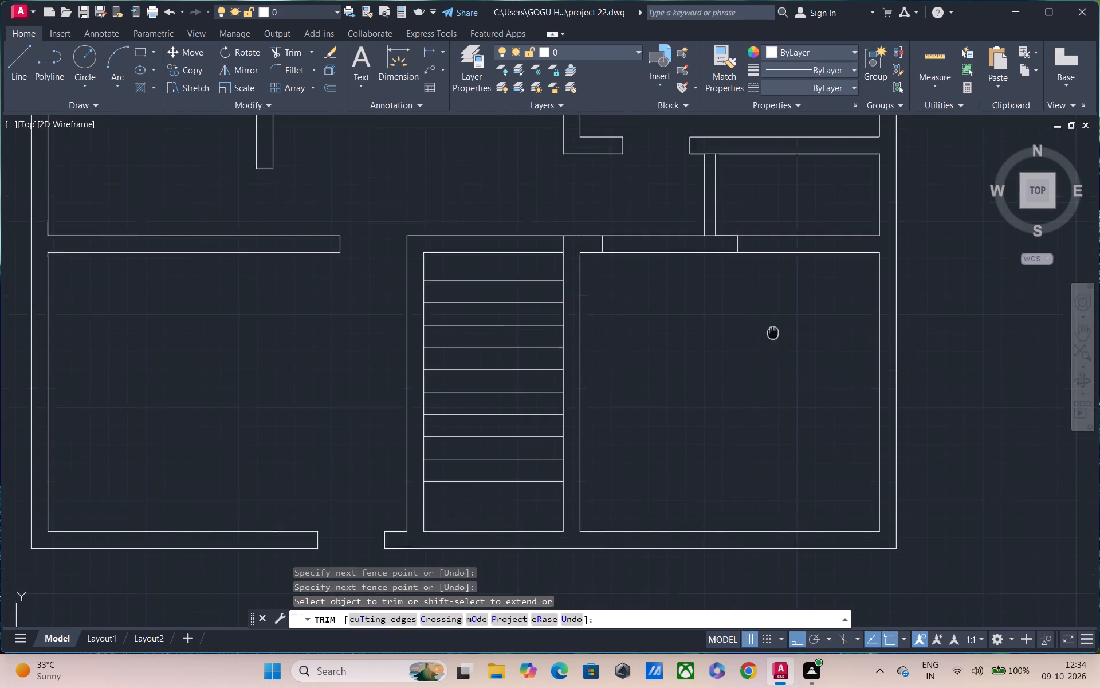
pyautogui.moveTo(773, 353); pyautogui.dragTo(753, 416, button='middle')
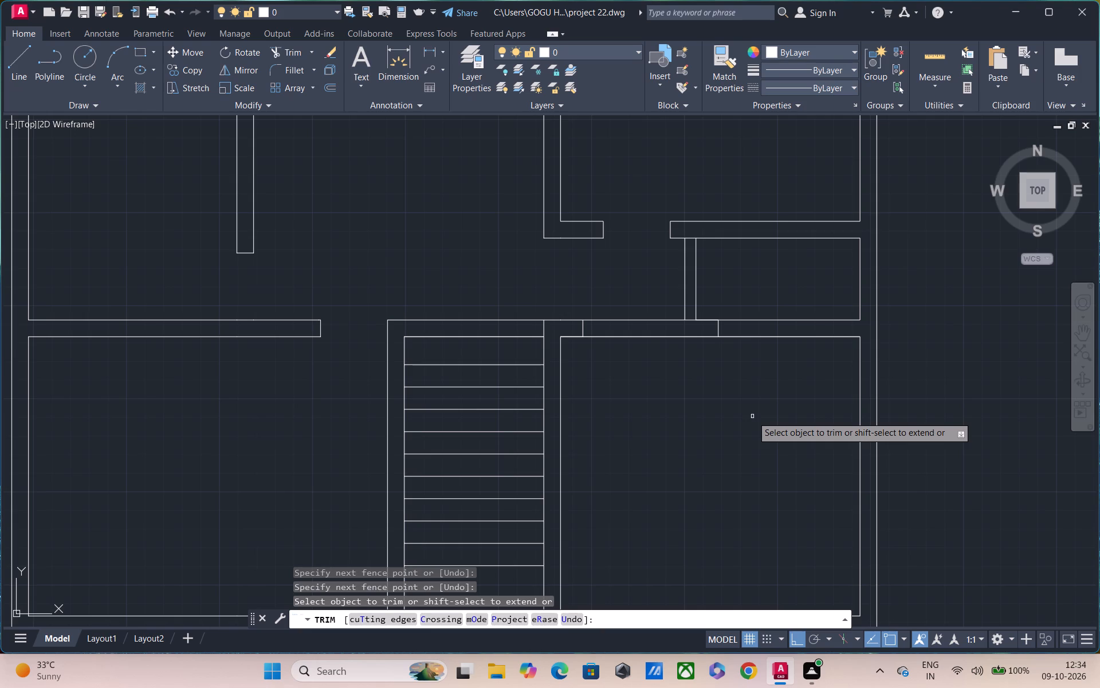
pyautogui.scroll(-3, 755, 417)
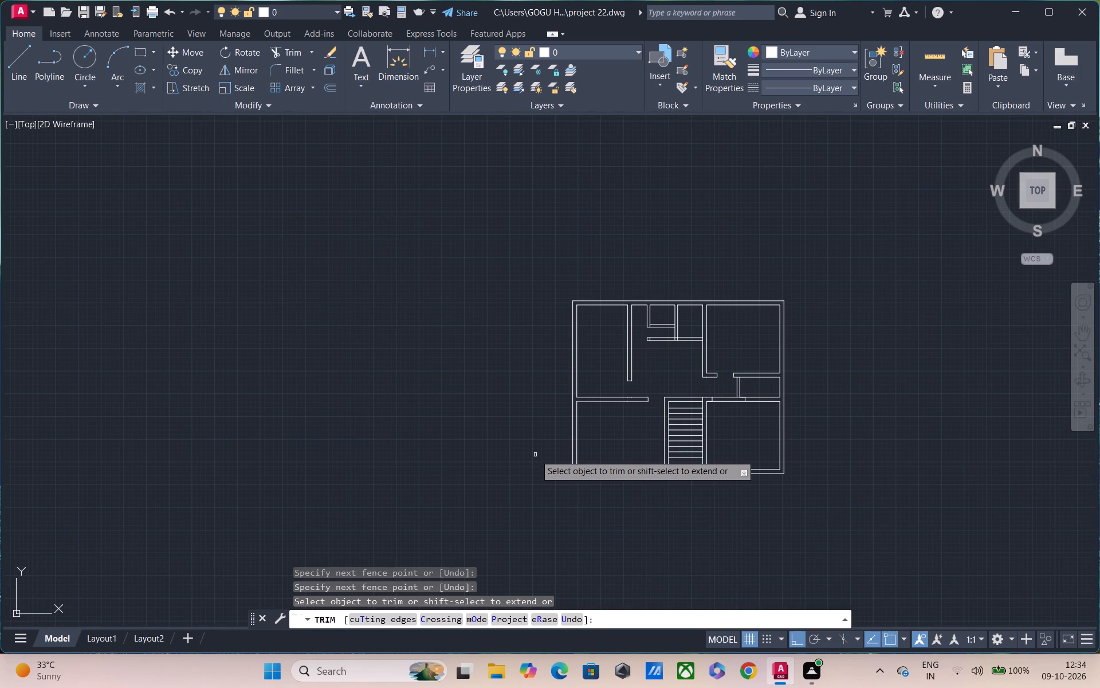
pyautogui.press('Escape')
pyautogui.scroll(1, 549, 416)
pyautogui.moveTo(556, 401); pyautogui.dragTo(457, 409, button='middle')
pyautogui.scroll(2, 600, 407)
pyautogui.moveTo(587, 377); pyautogui.dragTo(539, 366, button='middle')
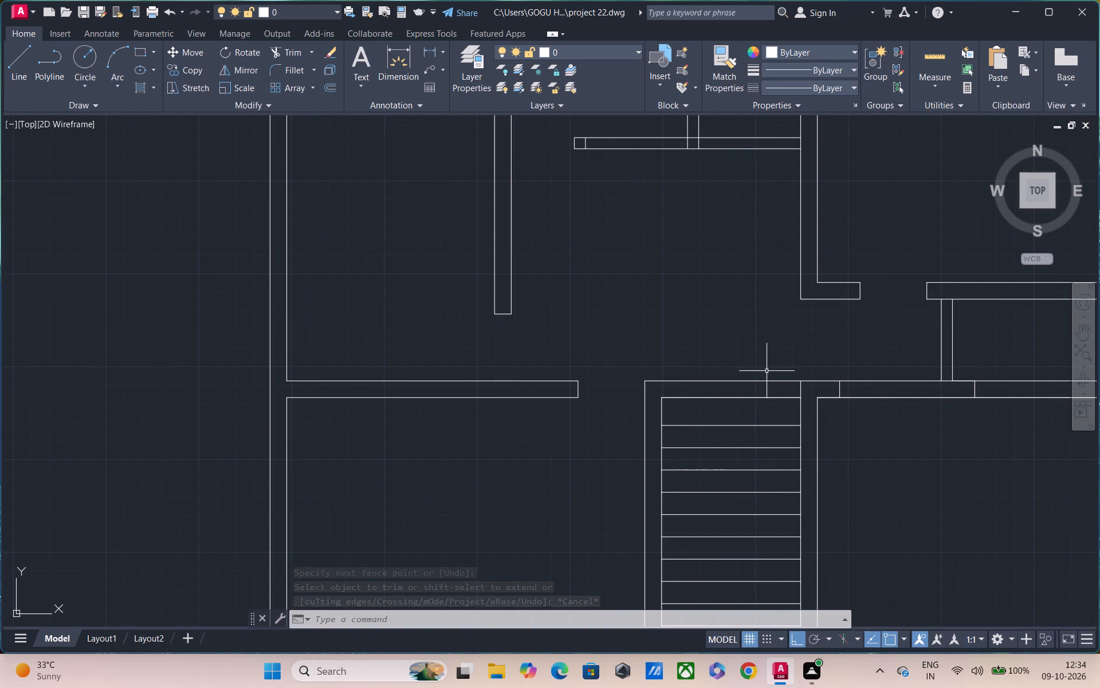
# Draw a circle with a 2.5' radius in the empty space east of the floor plan.
pyautogui.scroll(-2, 767, 368)
pyautogui.moveTo(761, 371); pyautogui.dragTo(389, 389, button='middle')
pyautogui.scroll(1, 570, 390)
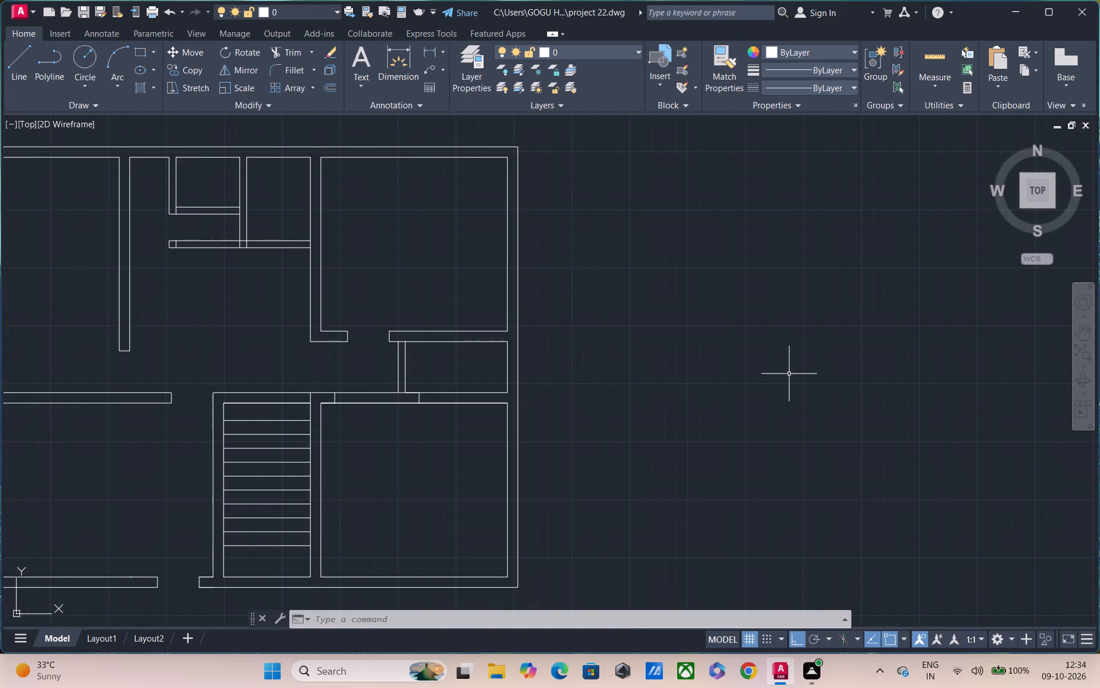
pyautogui.write('c')
pyautogui.press('space')
pyautogui.click(740, 368)
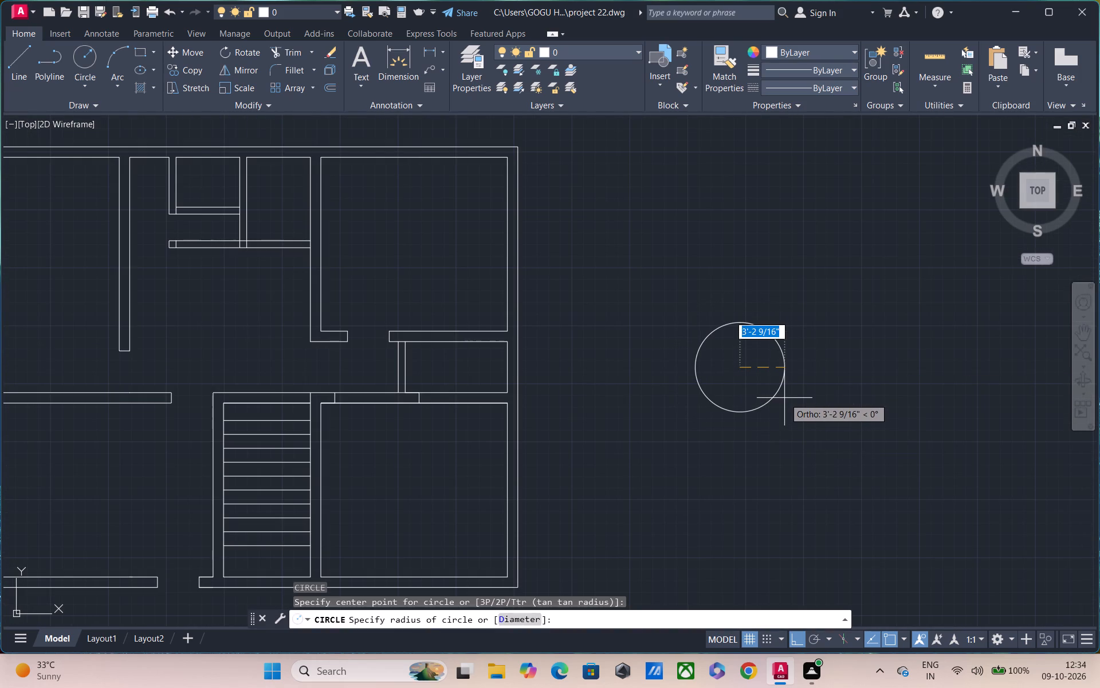
pyautogui.write("2.5'")
pyautogui.press('Return')
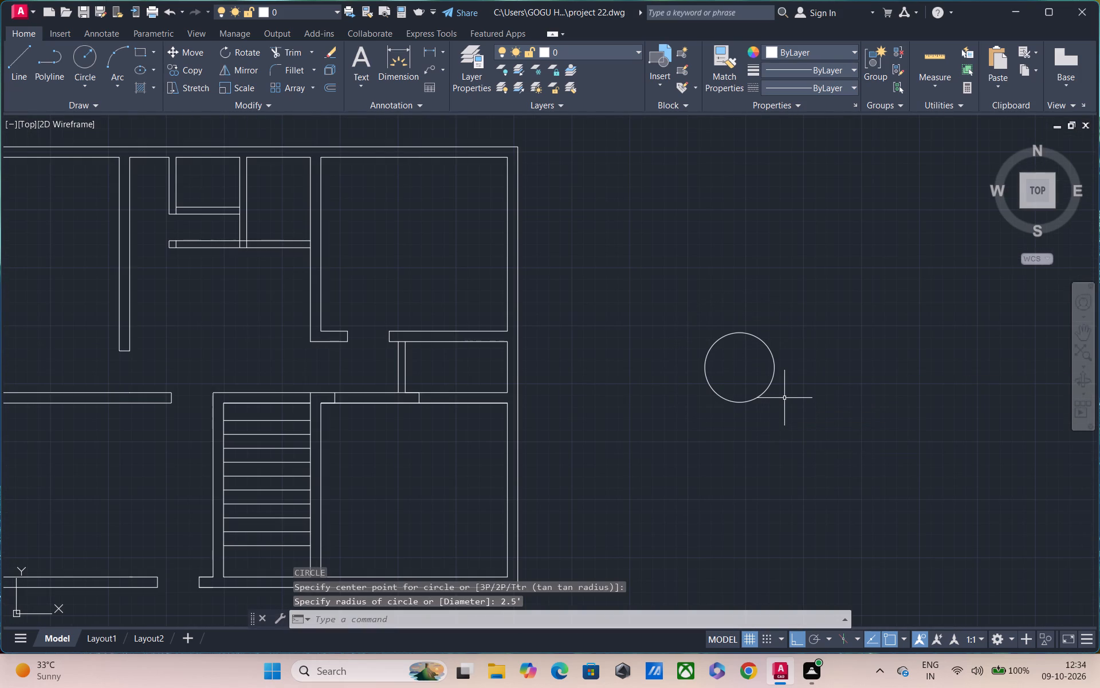
# Draw horizontal lines from the circle's centre to its west quadrant and just past its east side, plus a vertical diameter.
pyautogui.write('l')
pyautogui.press('space')
pyautogui.scroll(1, 757, 376)
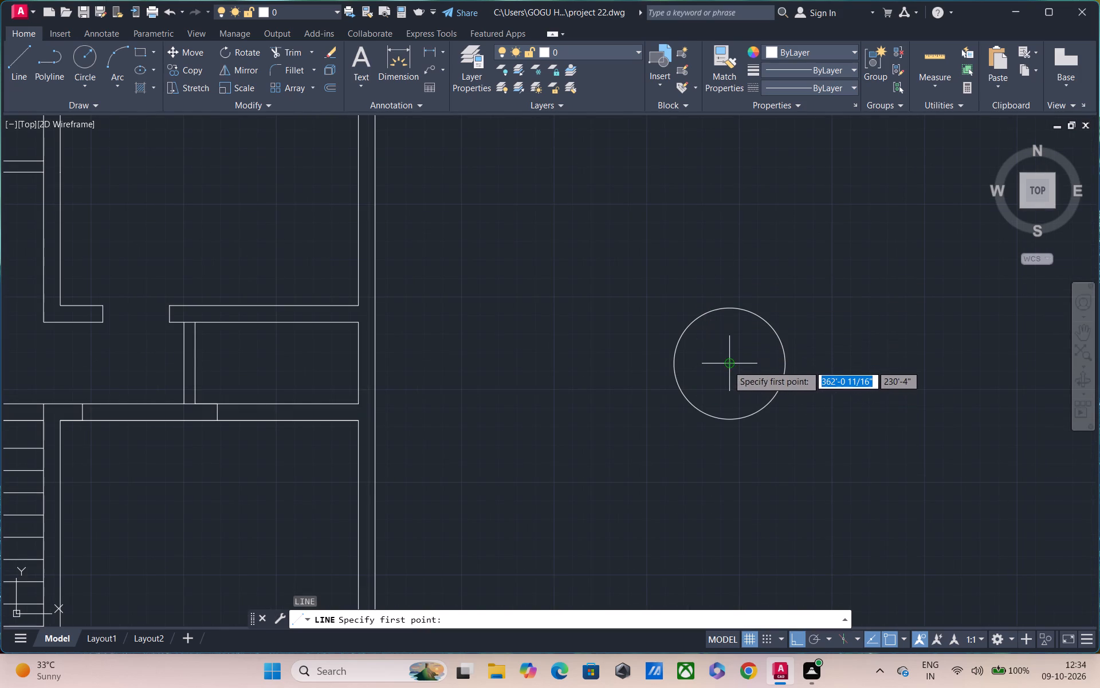
pyautogui.click(728, 365)
pyautogui.click(674, 370)
pyautogui.press('Escape')
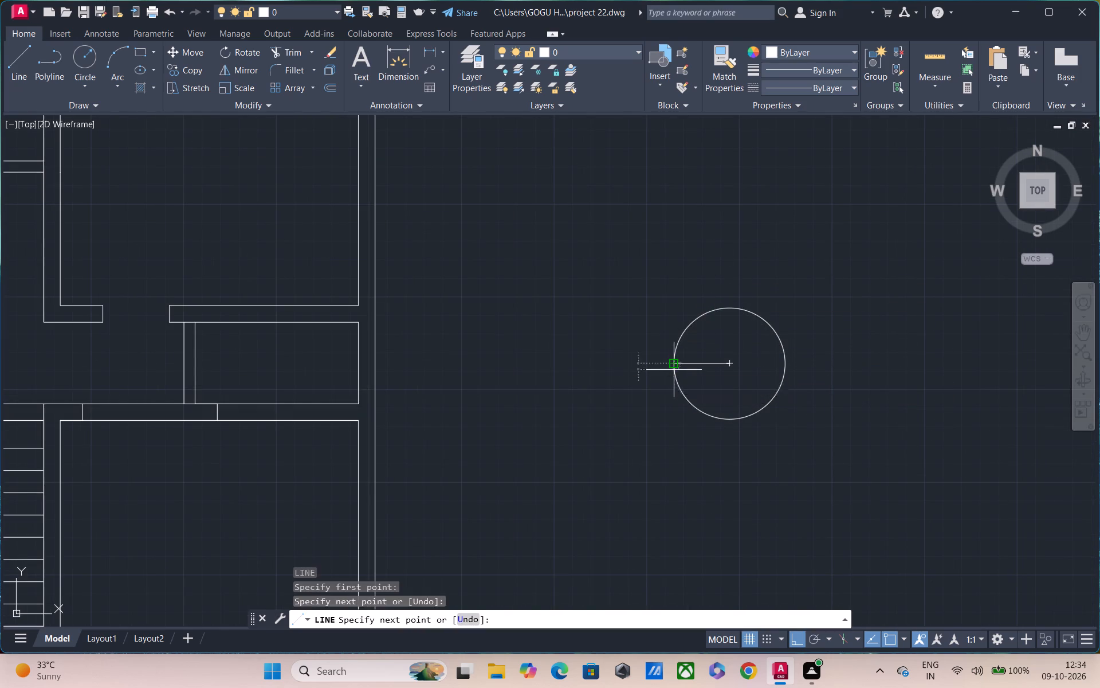
pyautogui.press('space')
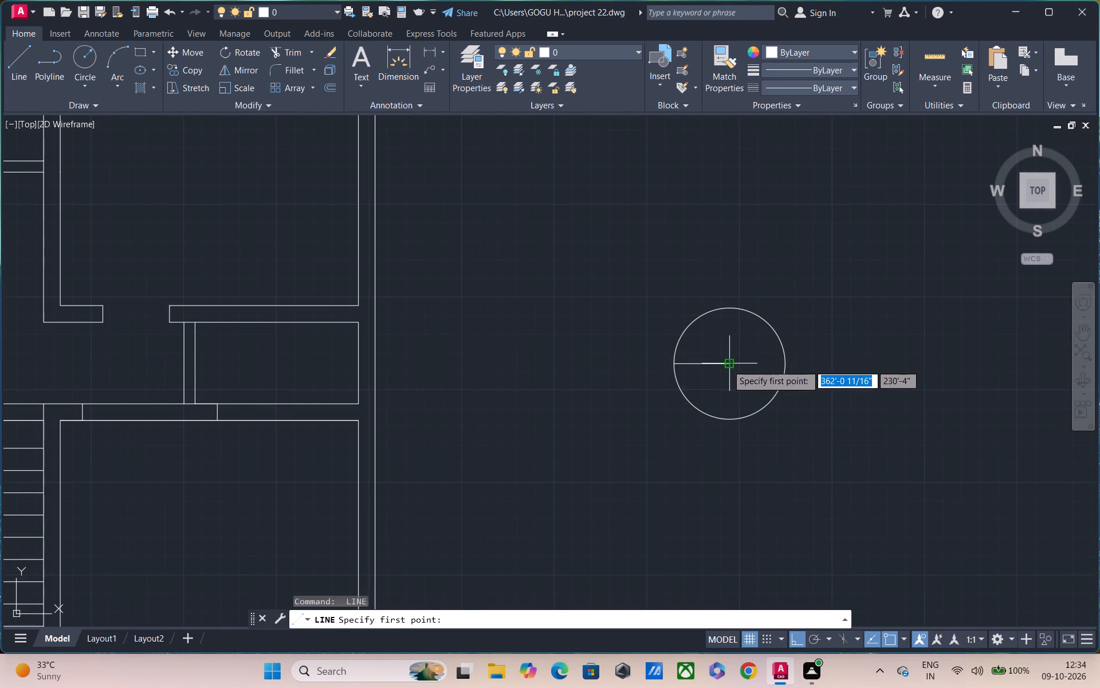
pyautogui.click(727, 365)
pyautogui.click(793, 363)
pyautogui.press('space')
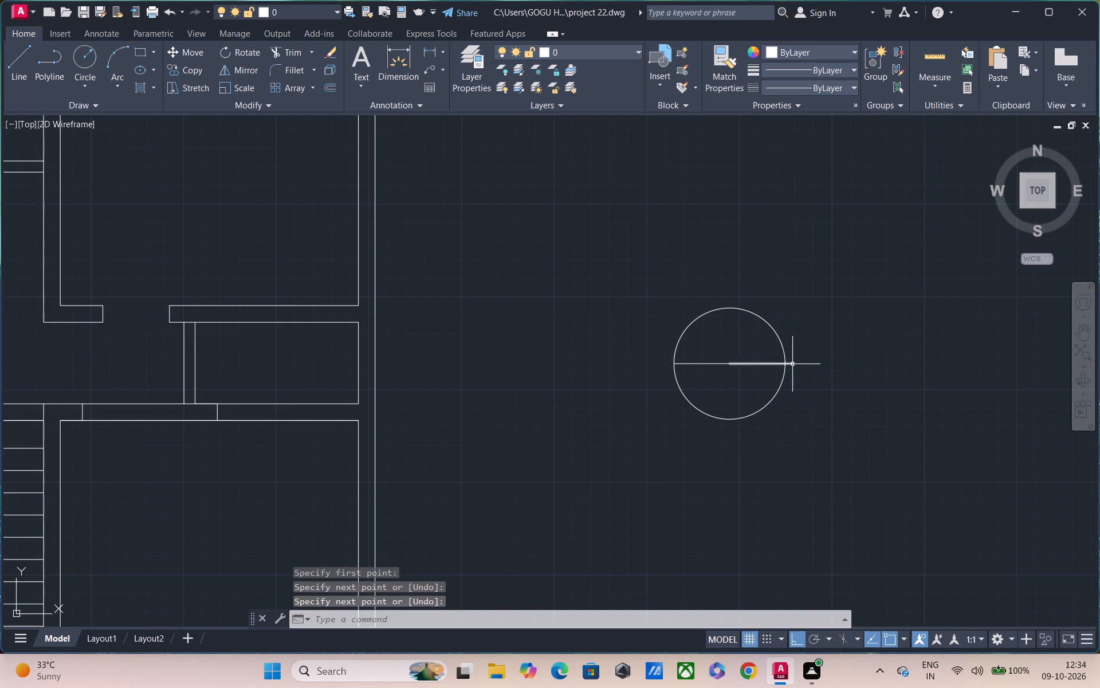
pyautogui.press('space')
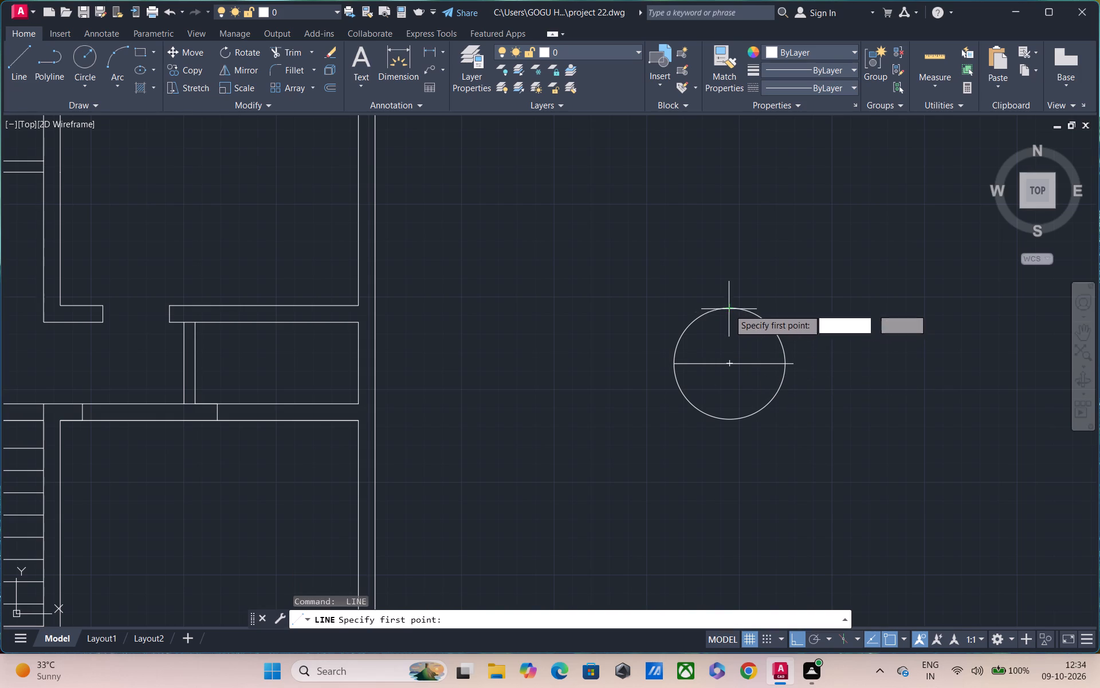
pyautogui.click(730, 308)
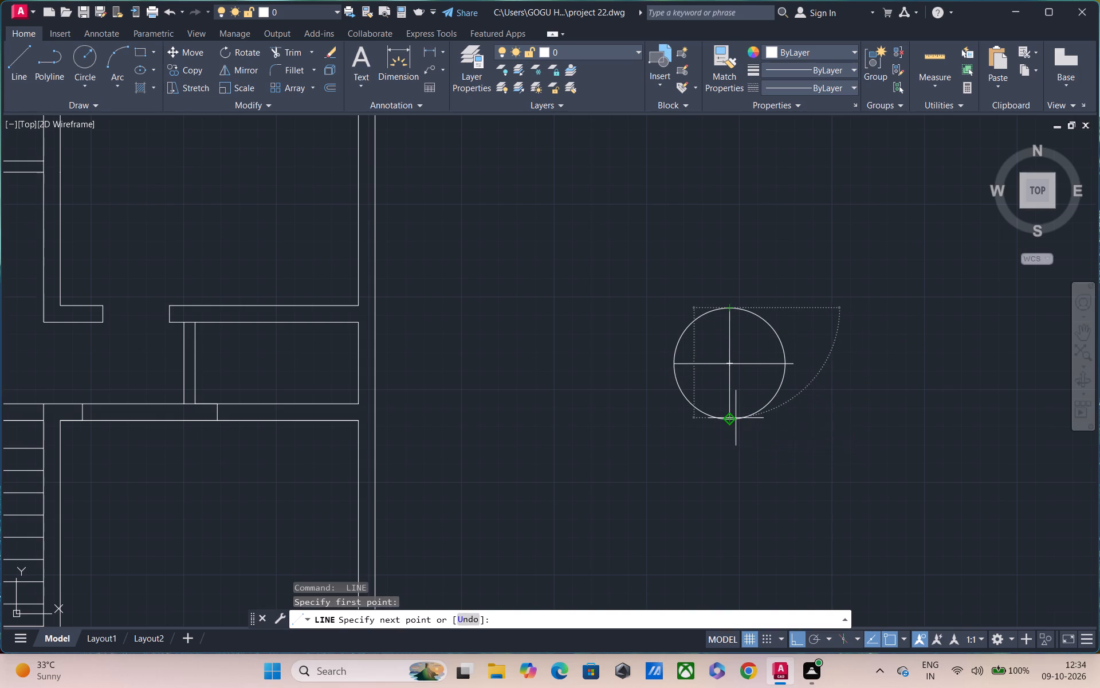
pyautogui.click(736, 418)
pyautogui.press('Escape')
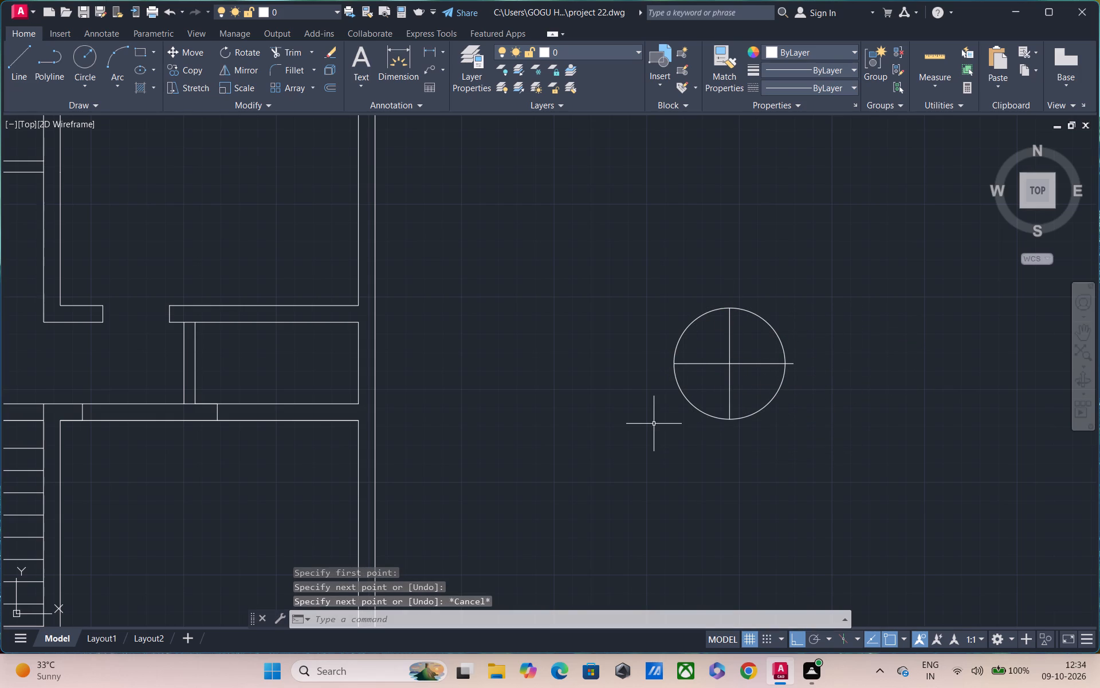
# Trim the circle and its lines to the north-east quarter, including the horizontal line's overhang past the arc.
pyautogui.write('tr')
pyautogui.press('space')
pyautogui.moveTo(665, 289); pyautogui.dragTo(690, 425)
pyautogui.moveTo(721, 416); pyautogui.dragTo(897, 408)
pyautogui.scroll(3, 794, 365)
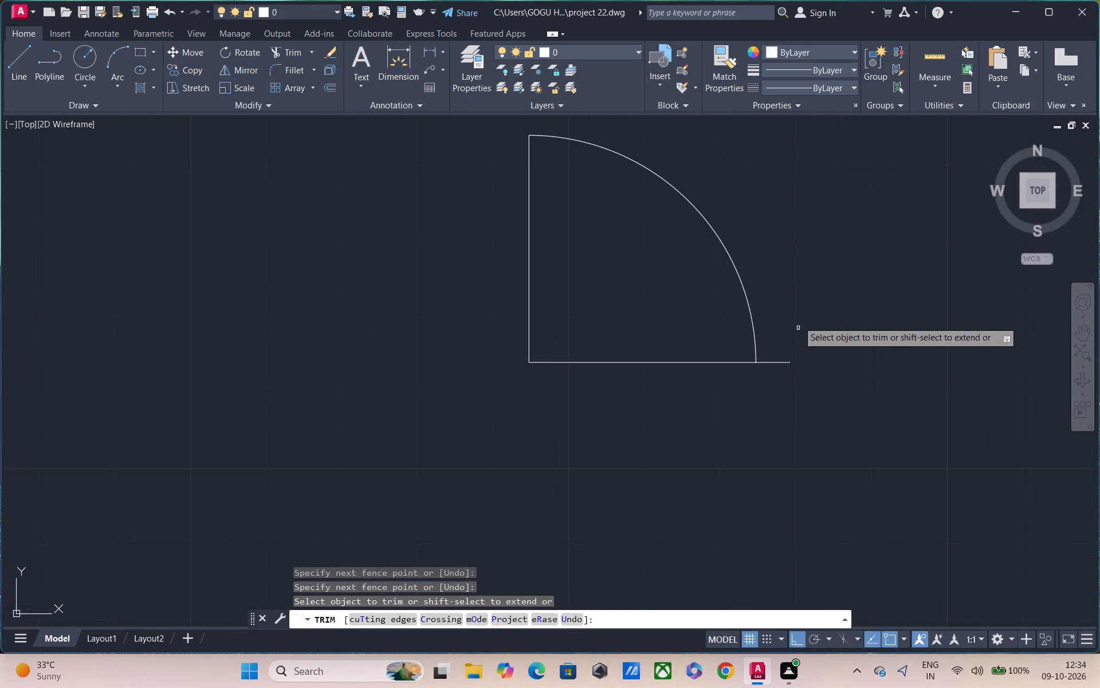
pyautogui.moveTo(792, 312); pyautogui.dragTo(780, 408)
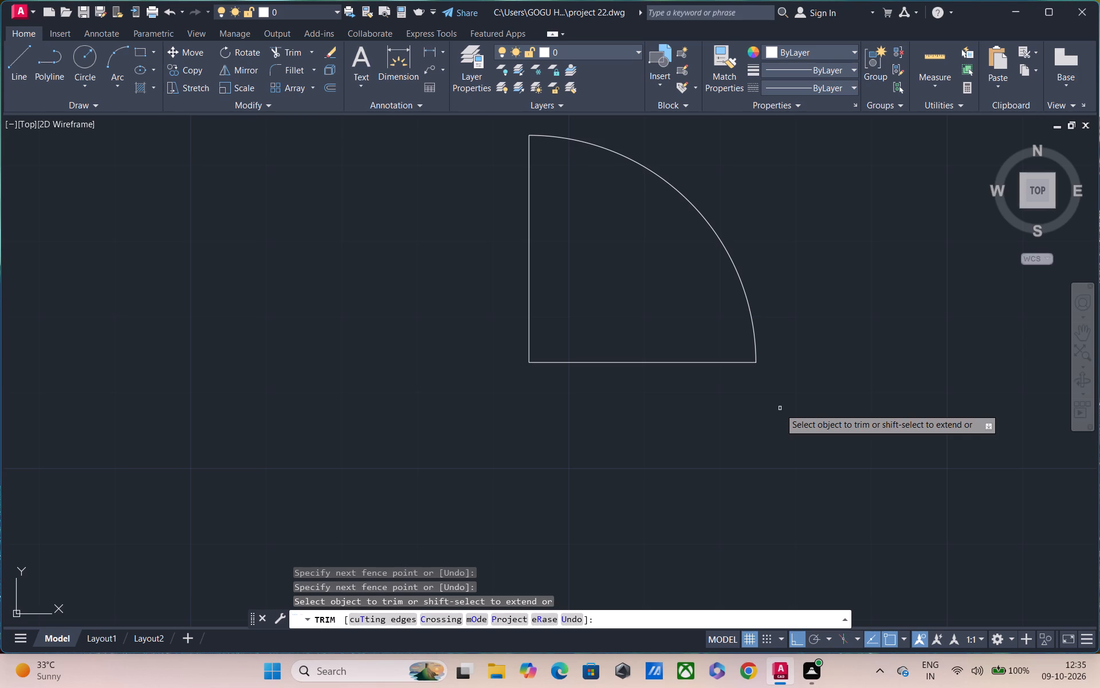
pyautogui.press('Escape')
pyautogui.scroll(-2, 692, 293)
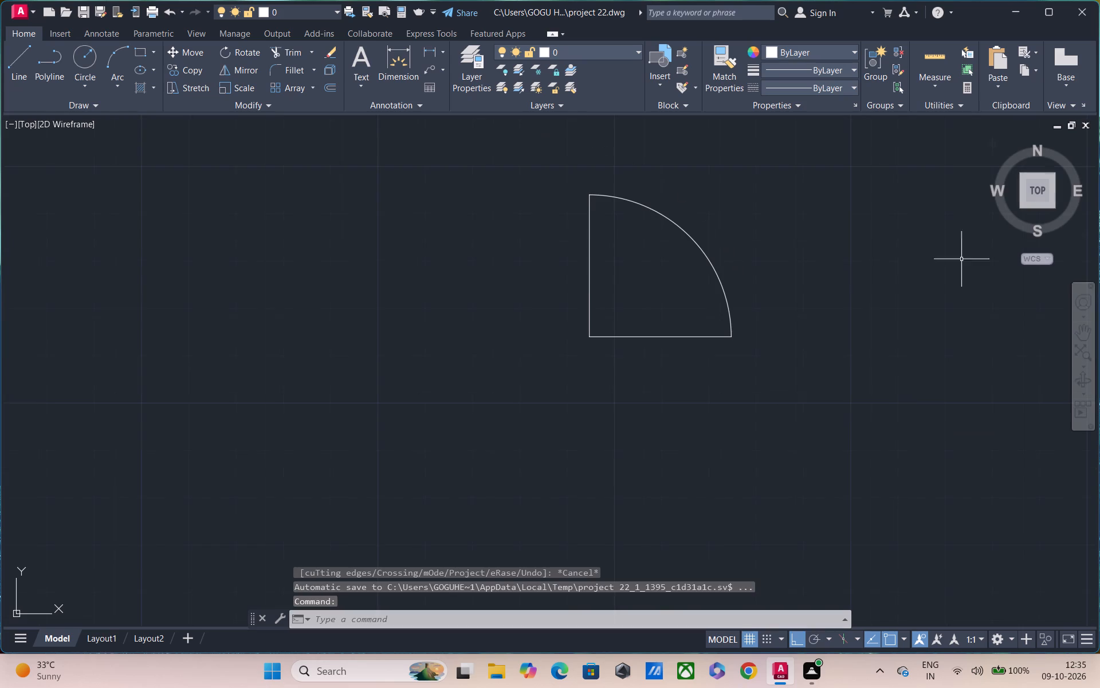
# Offset the door symbol's vertical line 2.75" inward, toward the arc, for the door leaf thickness.
pyautogui.write('o 2.75')
pyautogui.hotkey('shift', '"')
pyautogui.press('Return')
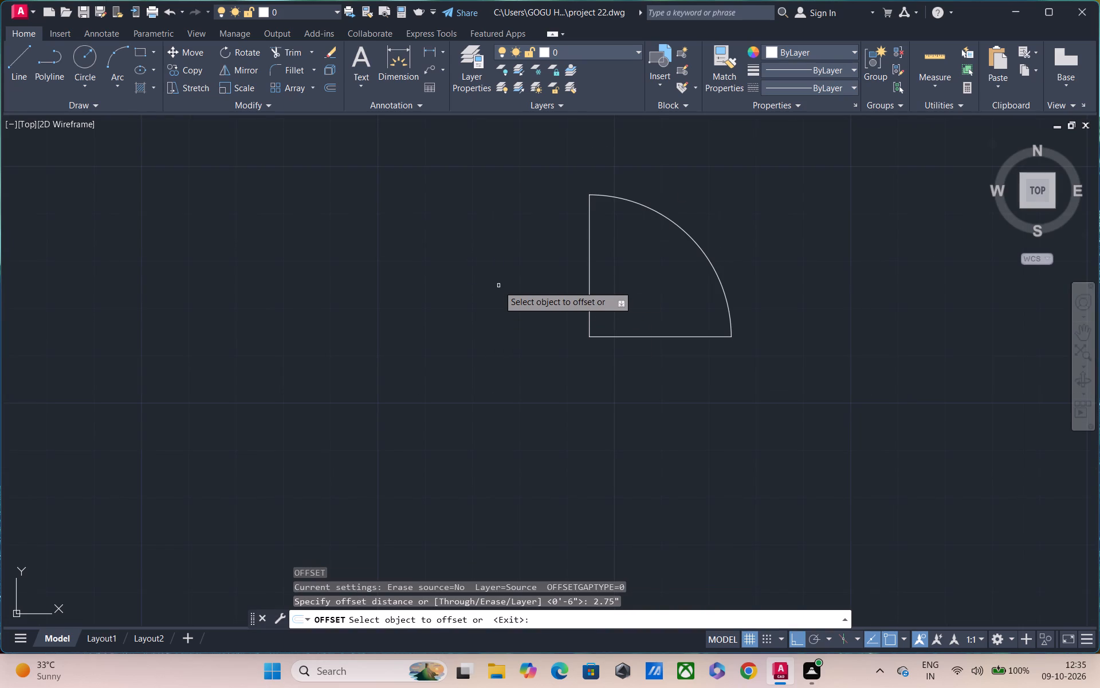
pyautogui.click(588, 265)
pyautogui.click(604, 266)
pyautogui.scroll(-3, 603, 266)
pyautogui.press('Escape')
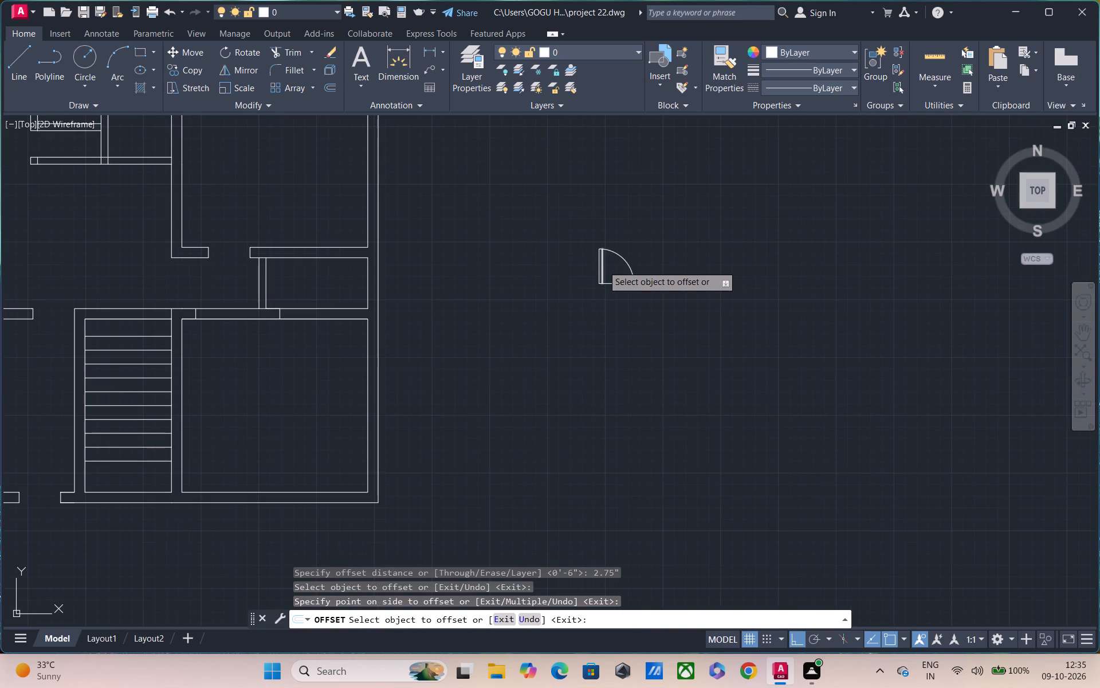
pyautogui.press('Escape')
# Copy the door symbol by its lower-left corner, with ortho off, onto the east jamb's lower end above the south-east room.
pyautogui.moveTo(587, 219); pyautogui.dragTo(656, 314)
pyautogui.click(657, 315)
pyautogui.click(550, 221)
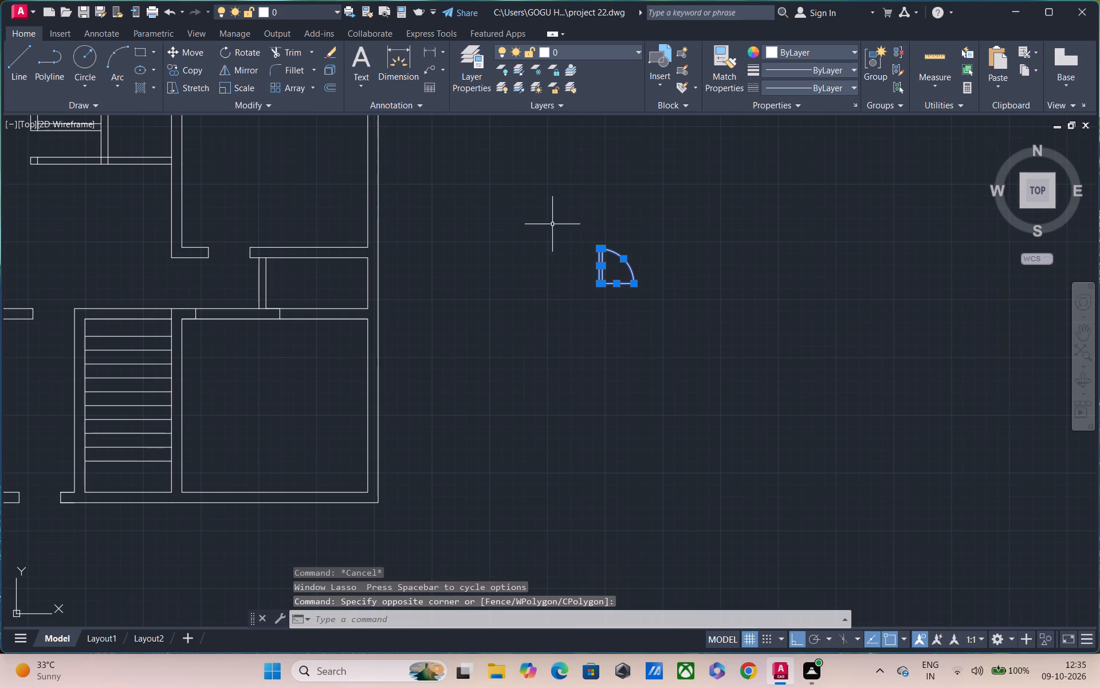
pyautogui.write('co')
pyautogui.press('space')
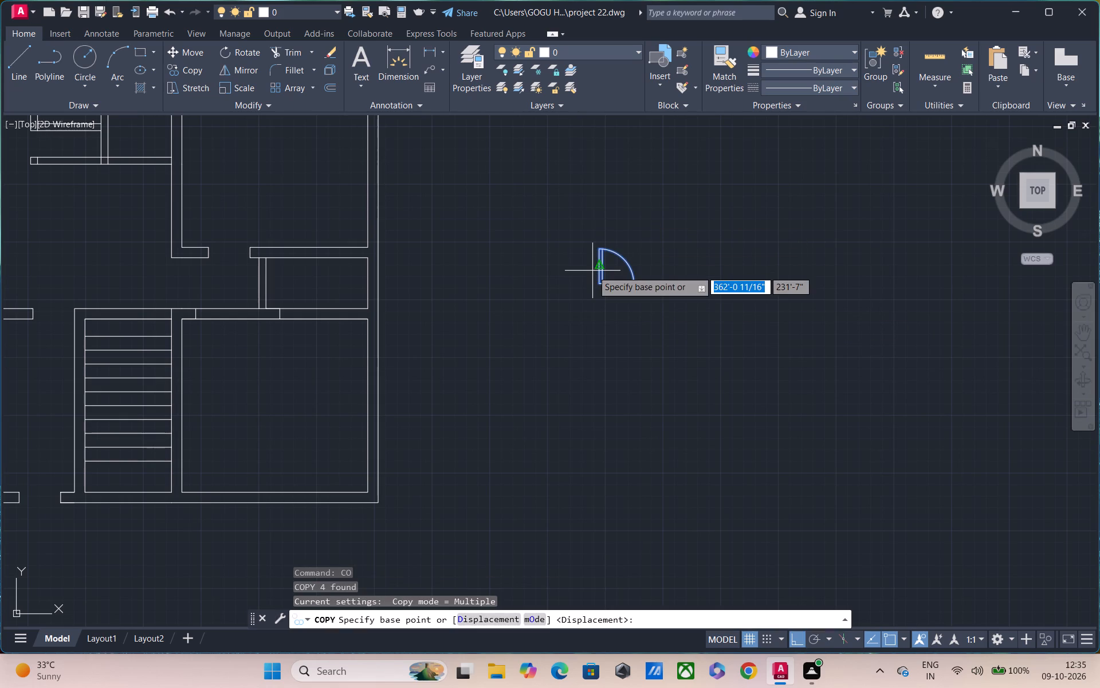
pyautogui.scroll(2, 623, 300)
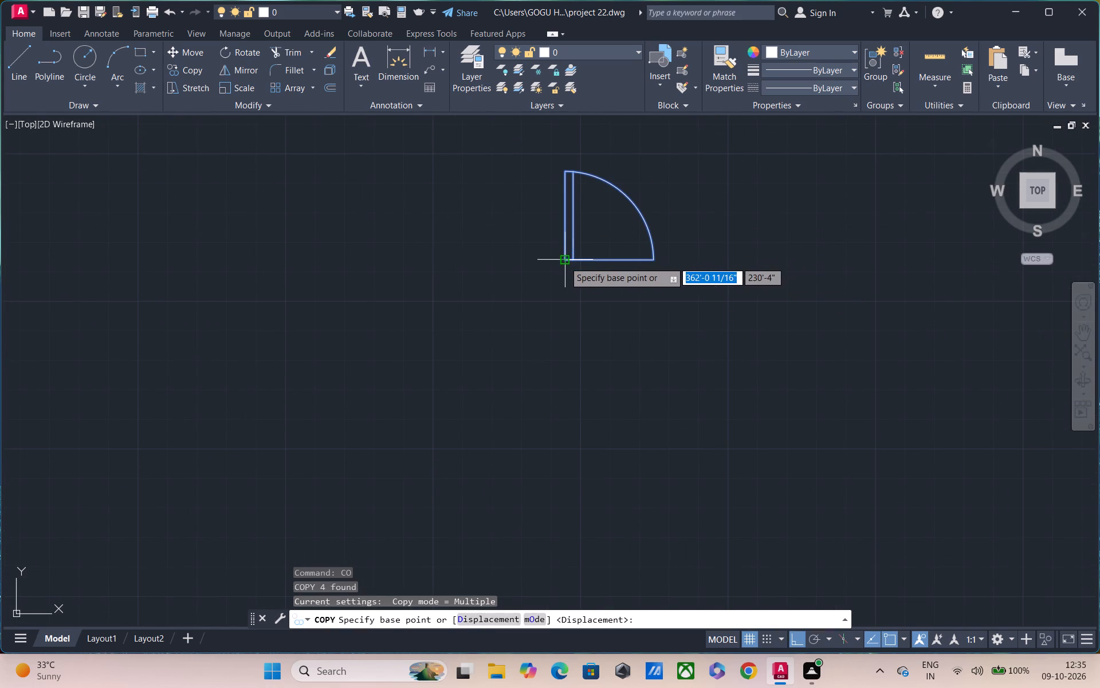
pyautogui.click(564, 261)
pyautogui.scroll(-4, 461, 381)
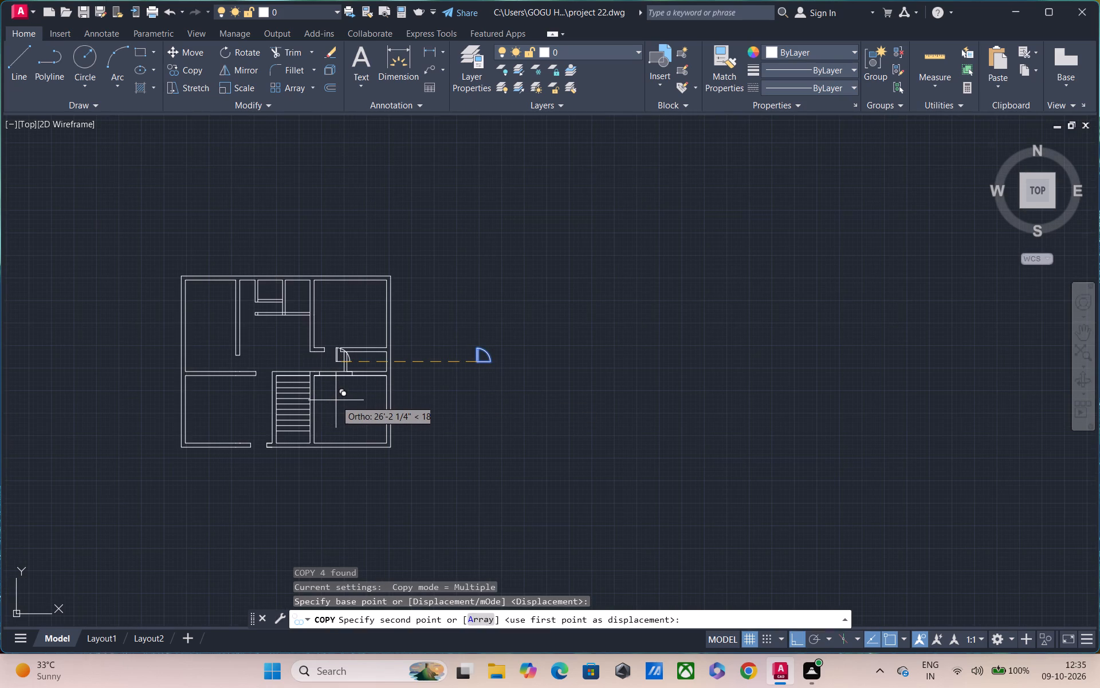
pyautogui.press('F8')
pyautogui.scroll(3, 347, 386)
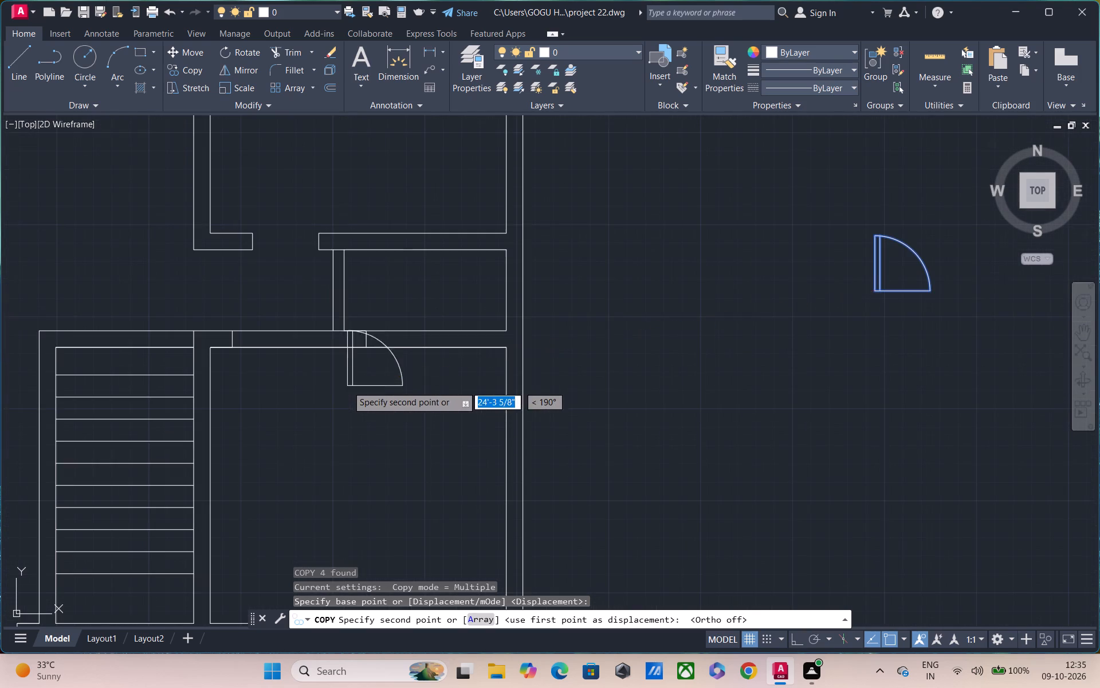
pyautogui.click(368, 347)
pyautogui.scroll(-2, 377, 352)
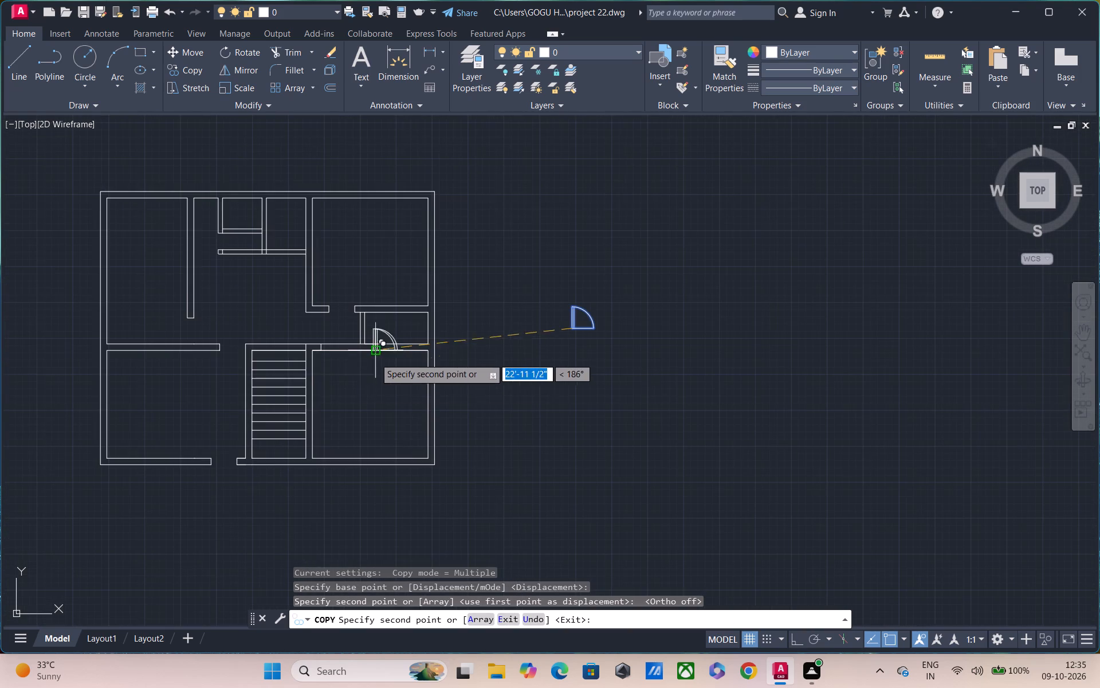
pyautogui.moveTo(223, 391); pyautogui.dragTo(228, 451, button='middle')
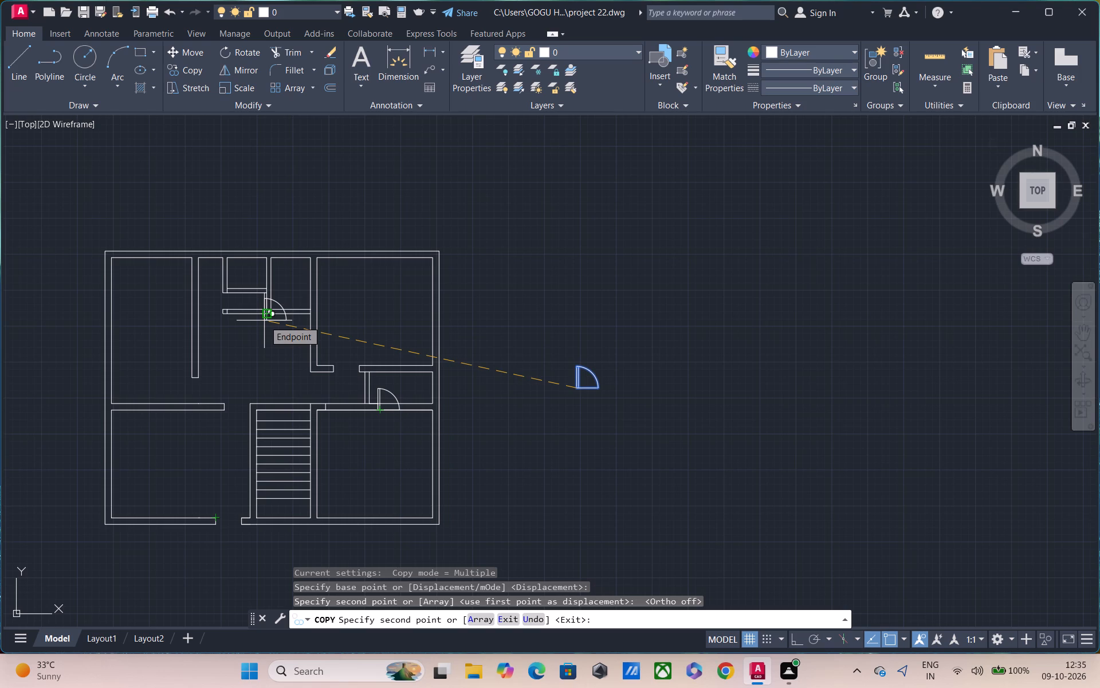
pyautogui.press('Escape')
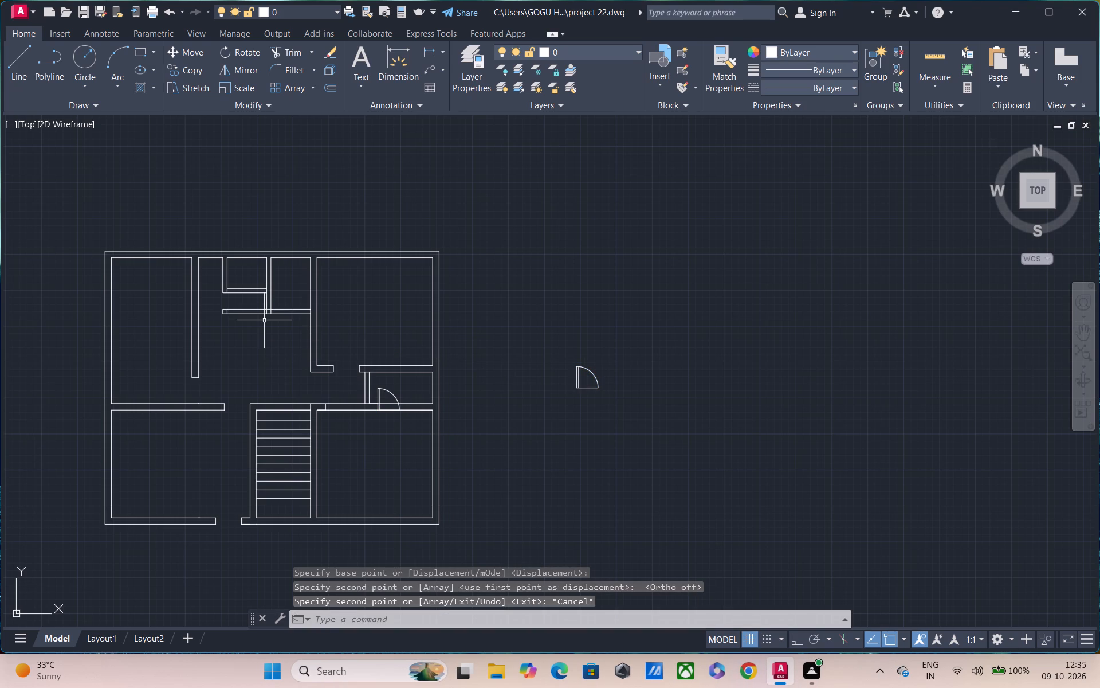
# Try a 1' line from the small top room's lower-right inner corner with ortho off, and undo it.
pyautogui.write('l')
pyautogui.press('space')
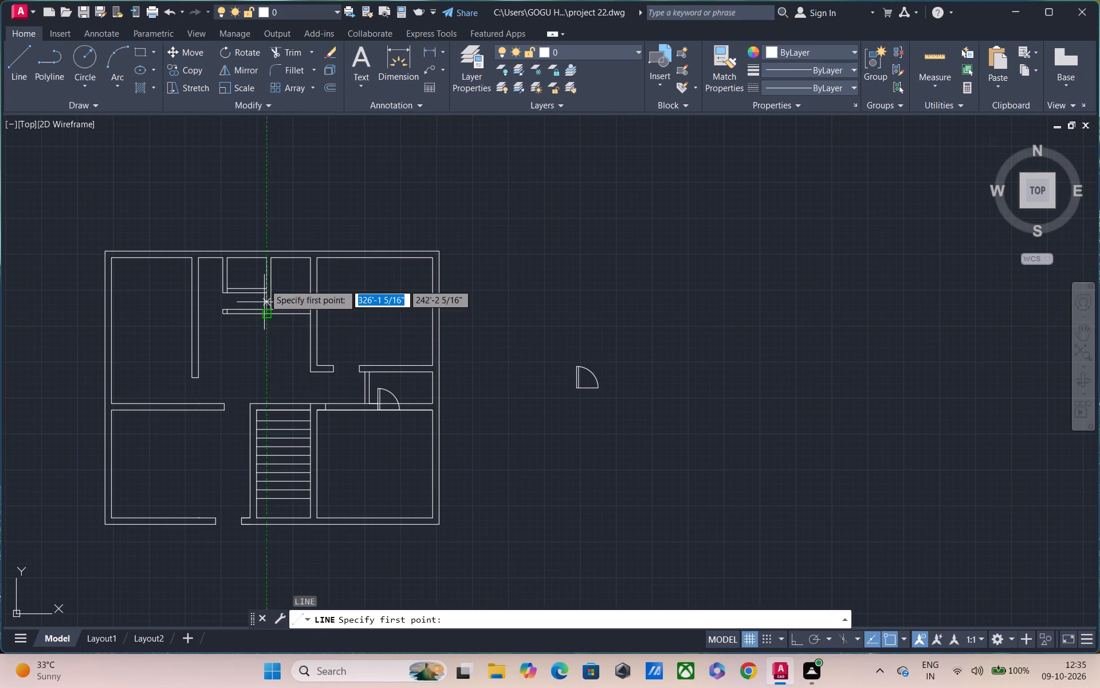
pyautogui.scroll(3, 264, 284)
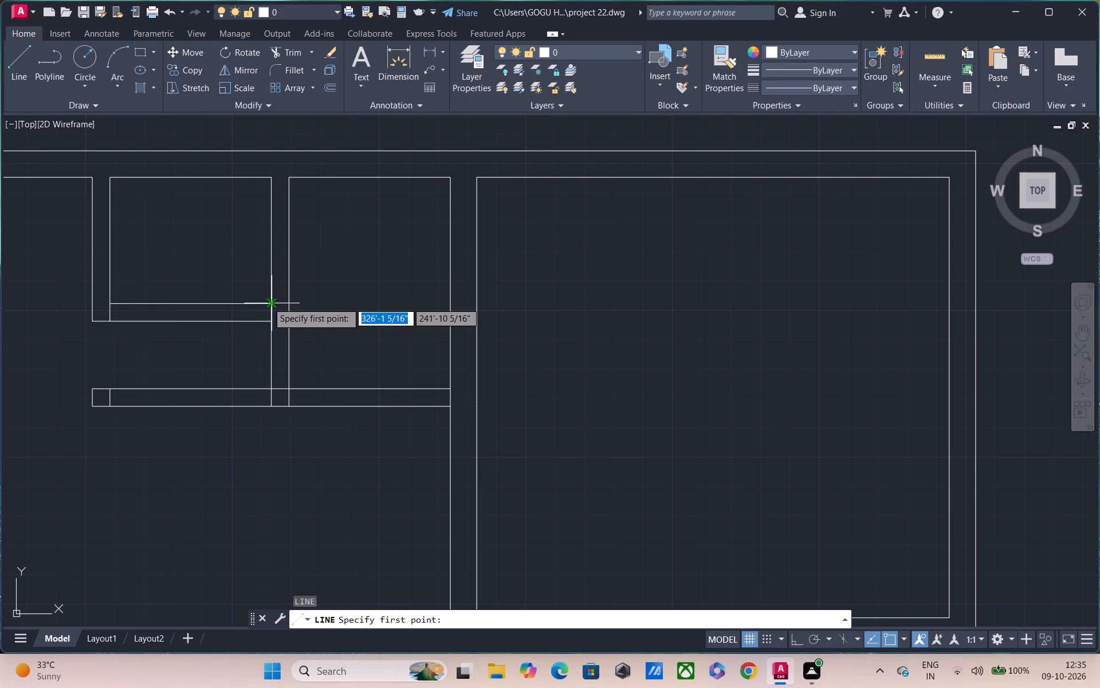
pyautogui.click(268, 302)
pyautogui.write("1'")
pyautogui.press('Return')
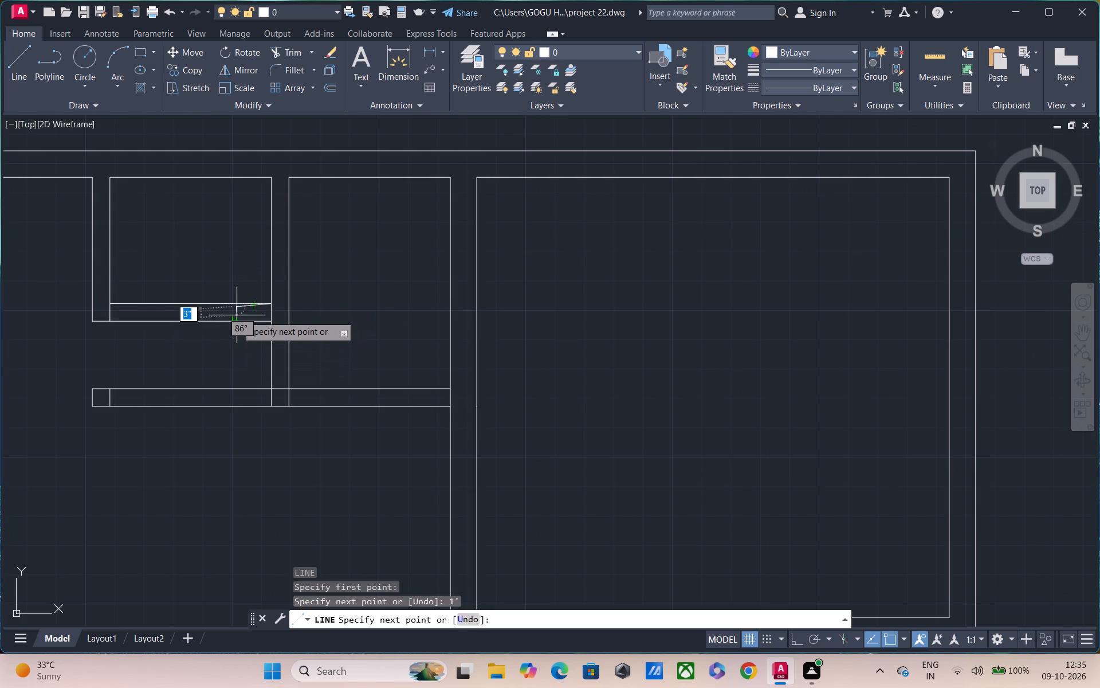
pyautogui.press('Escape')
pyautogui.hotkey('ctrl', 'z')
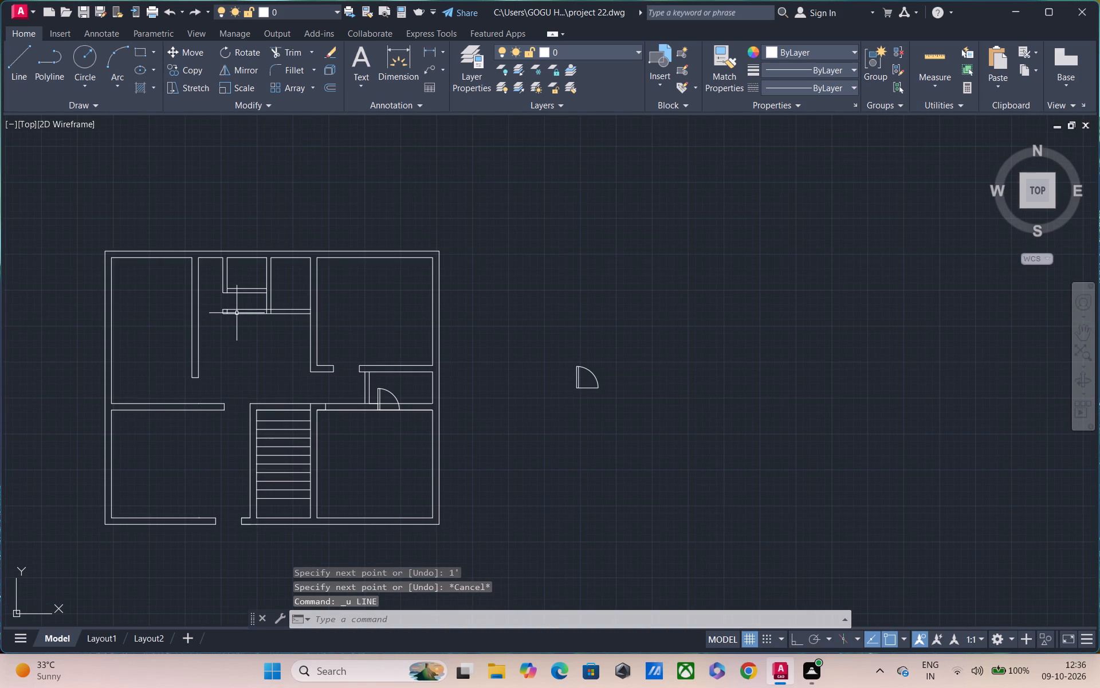
# With ortho on, draw 1' leftward from the small top room's lower-right inner corner, down across the partition, and back to the wall.
pyautogui.press('F8')
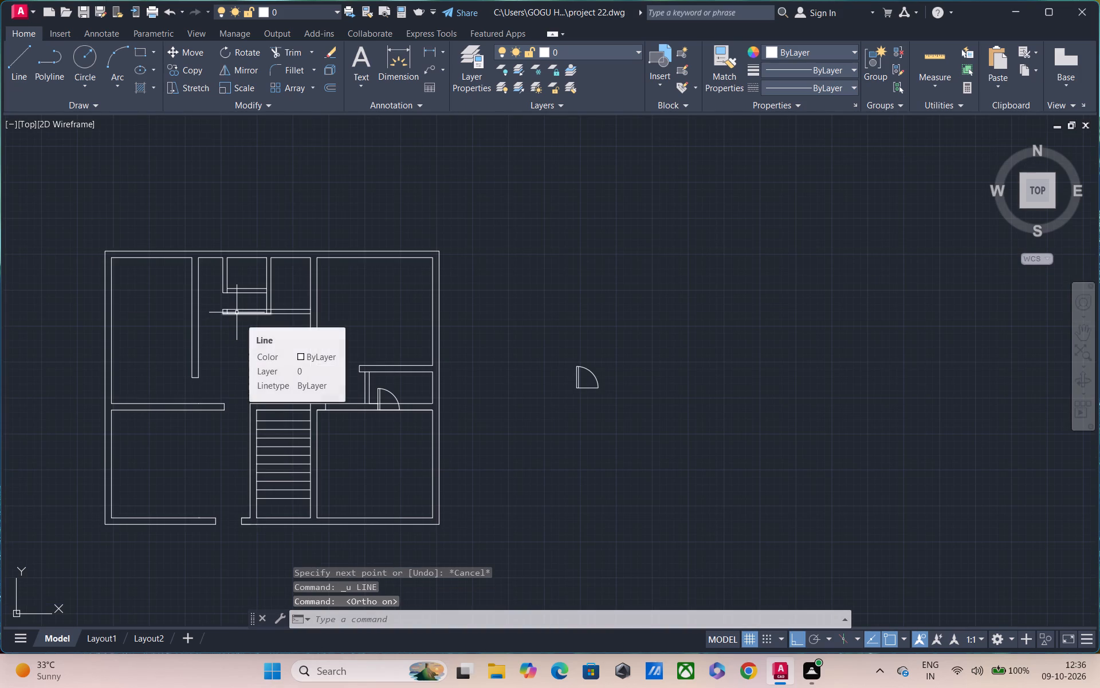
pyautogui.write('l')
pyautogui.press('space')
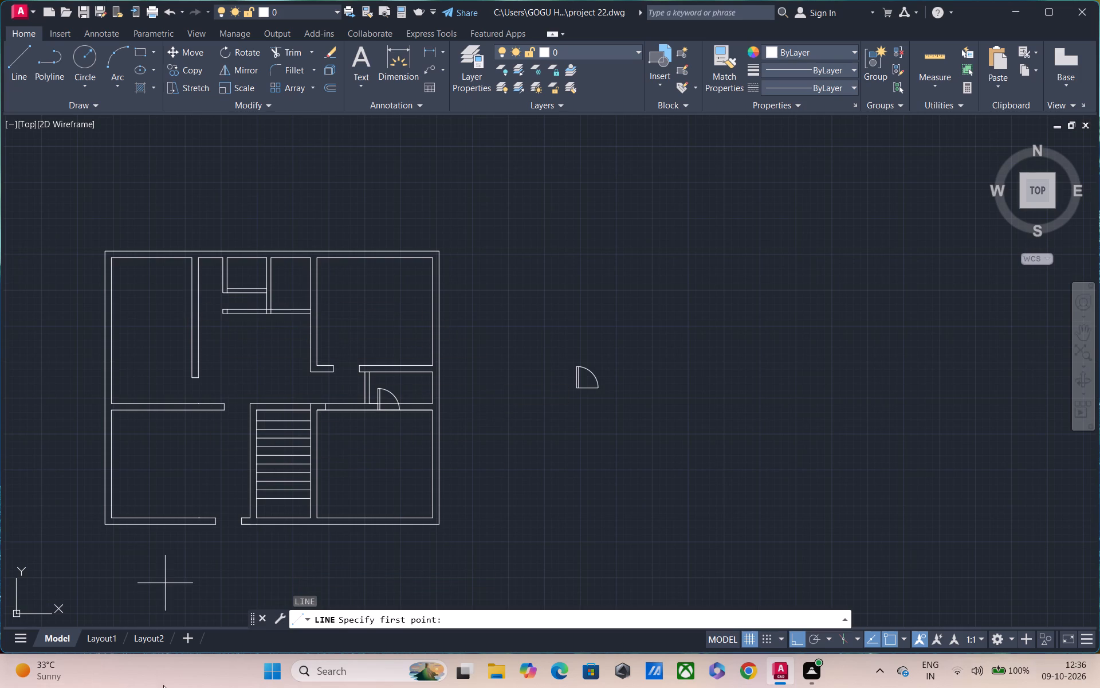
pyautogui.scroll(2, 263, 288)
pyautogui.click(266, 294)
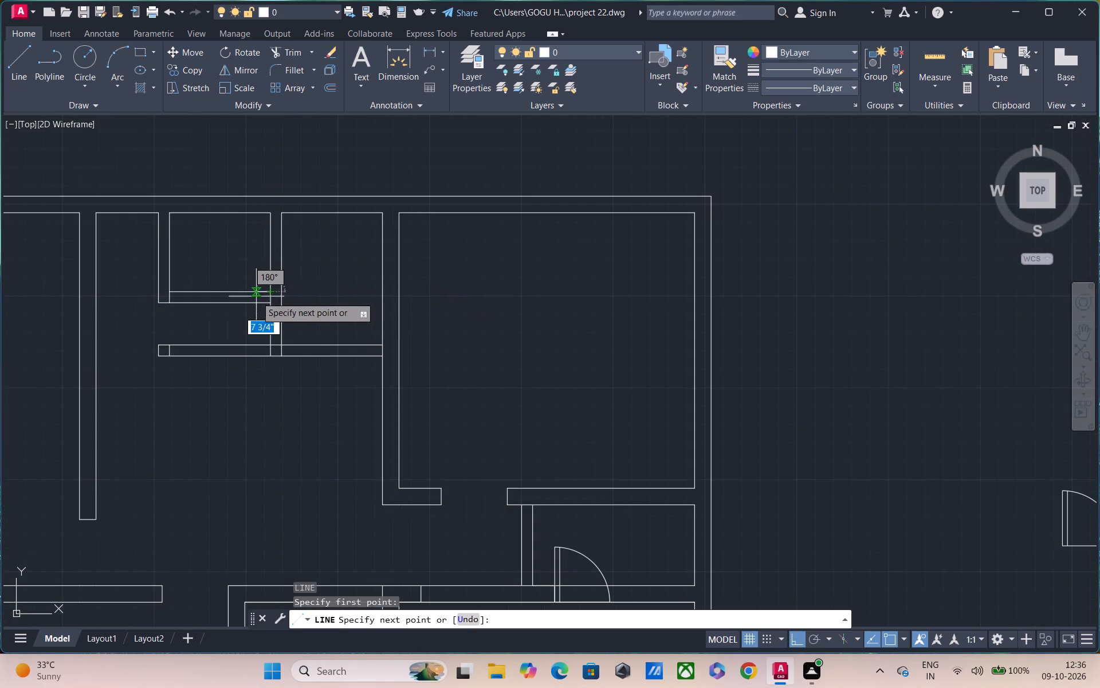
pyautogui.write("1'")
pyautogui.press('Return')
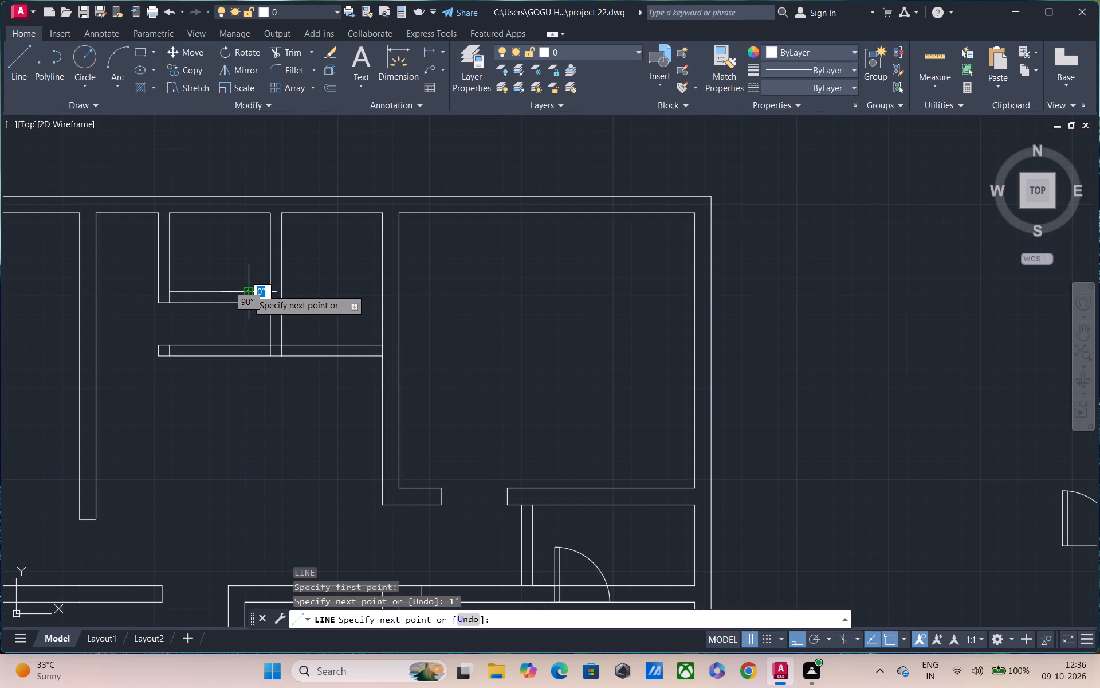
pyautogui.scroll(1, 247, 289)
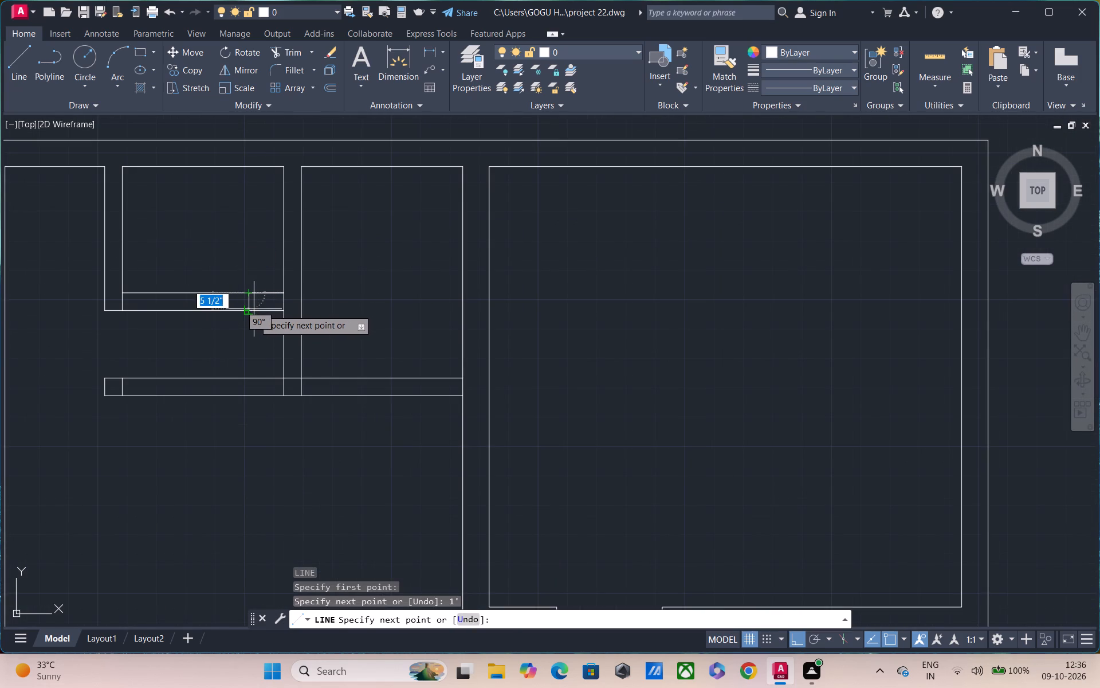
pyautogui.click(254, 309)
pyautogui.click(288, 313)
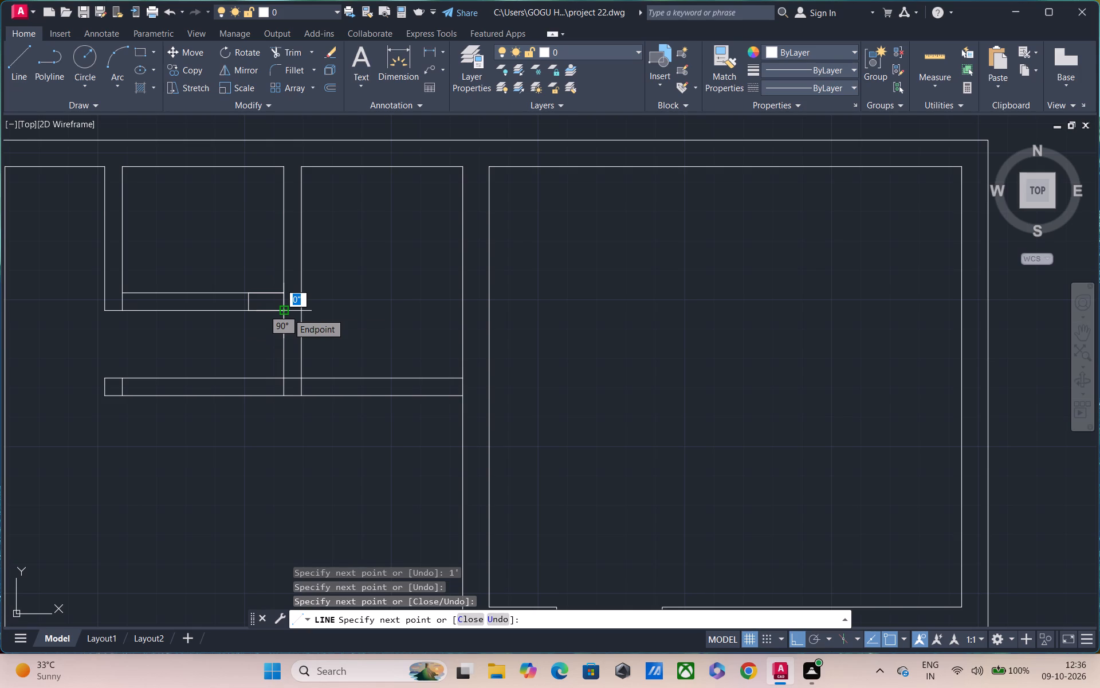
pyautogui.press('Escape')
pyautogui.moveTo(254, 331); pyautogui.dragTo(324, 269, button='middle')
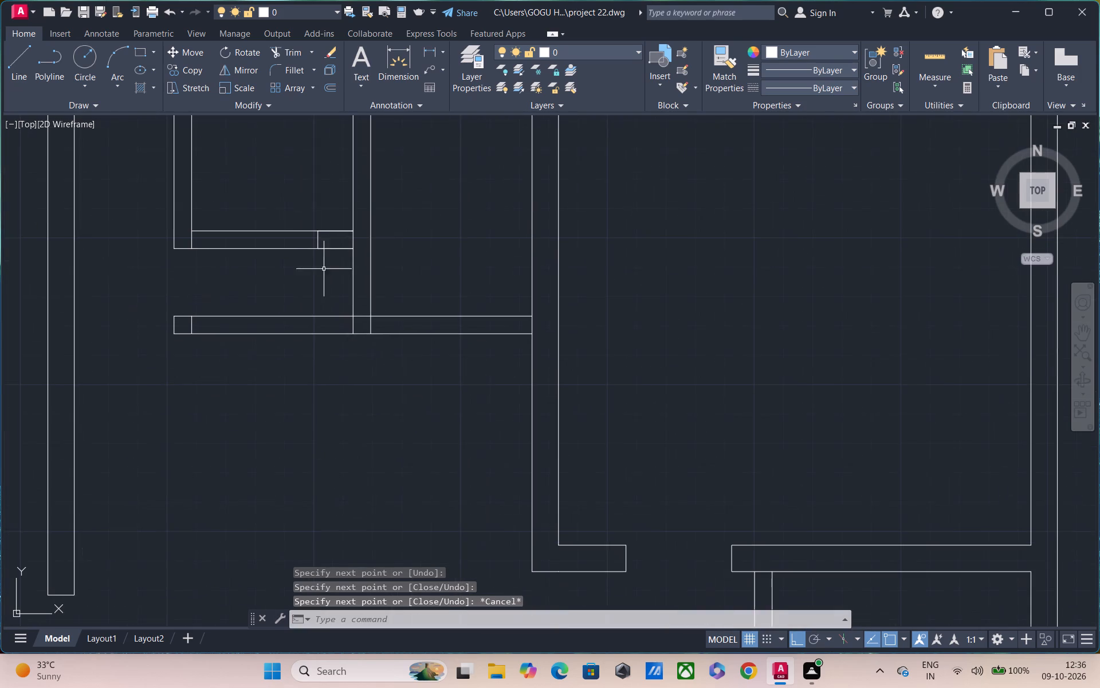
# Mirror the loose door symbol beside the plan across a vertical line on its east side, keeping the original.
pyautogui.moveTo(313, 296); pyautogui.dragTo(294, 338, button='middle')
pyautogui.scroll(-4, 273, 324)
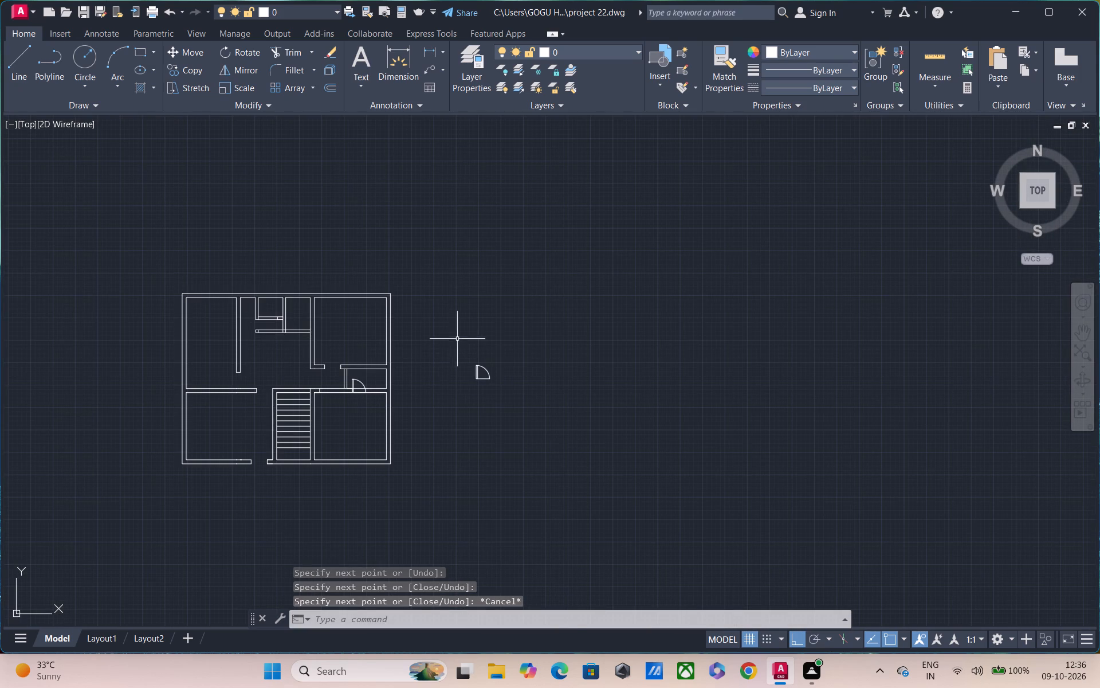
pyautogui.moveTo(458, 338); pyautogui.dragTo(465, 342)
pyautogui.click(527, 428)
pyautogui.press('m')
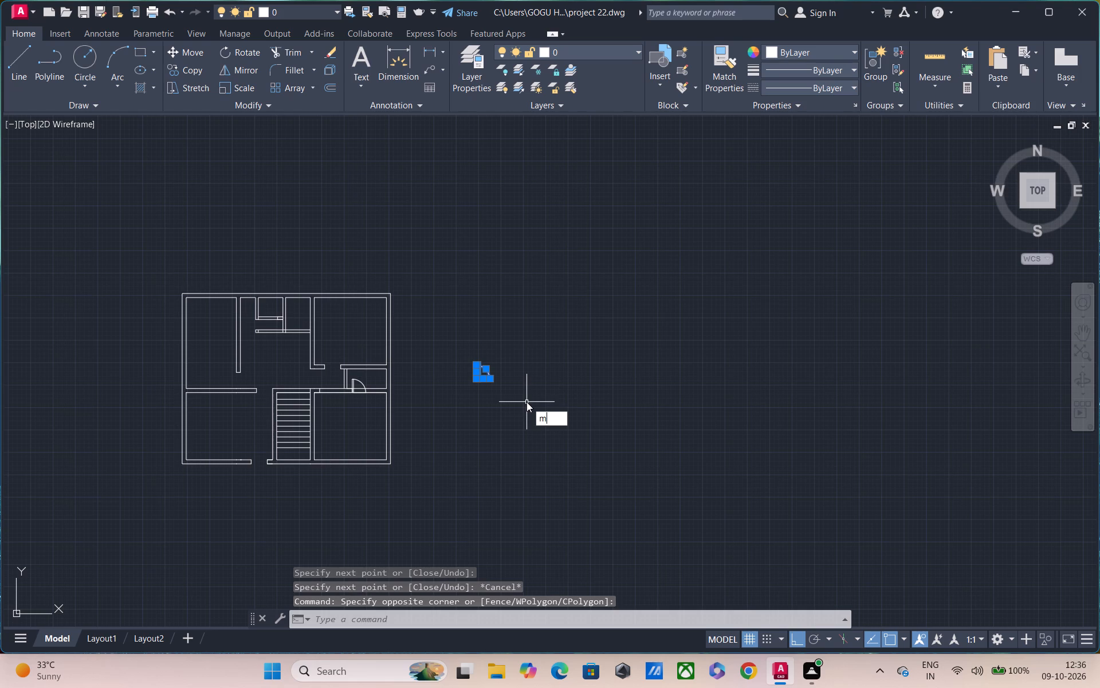
pyautogui.write('i')
pyautogui.press('space')
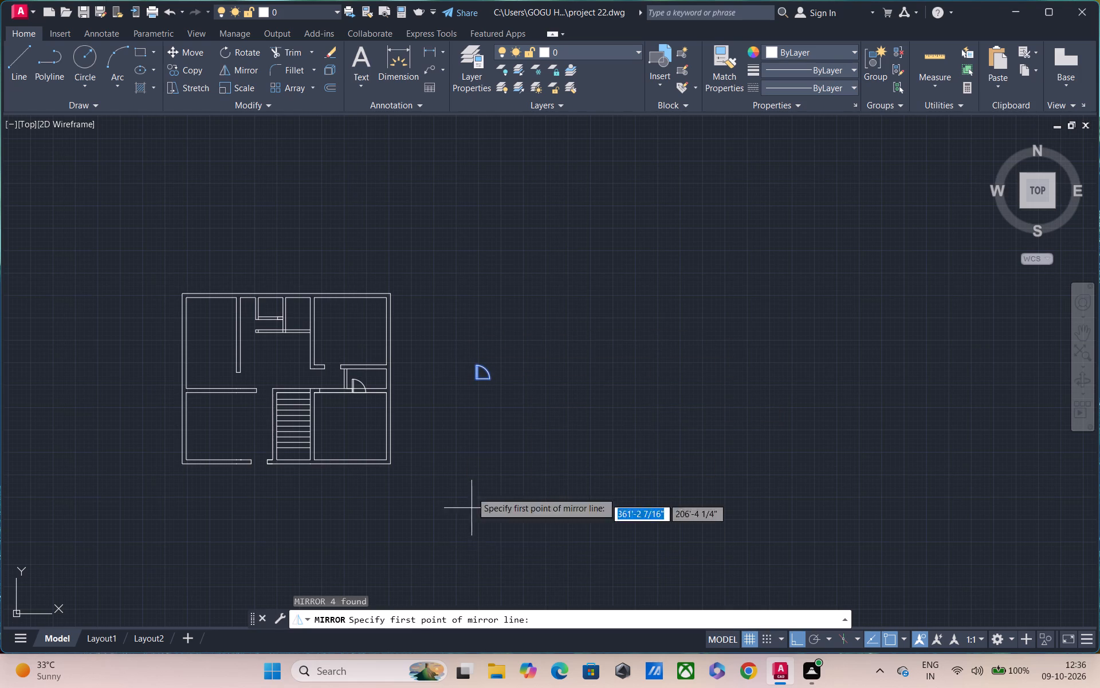
pyautogui.scroll(1, 496, 395)
pyautogui.click(516, 369)
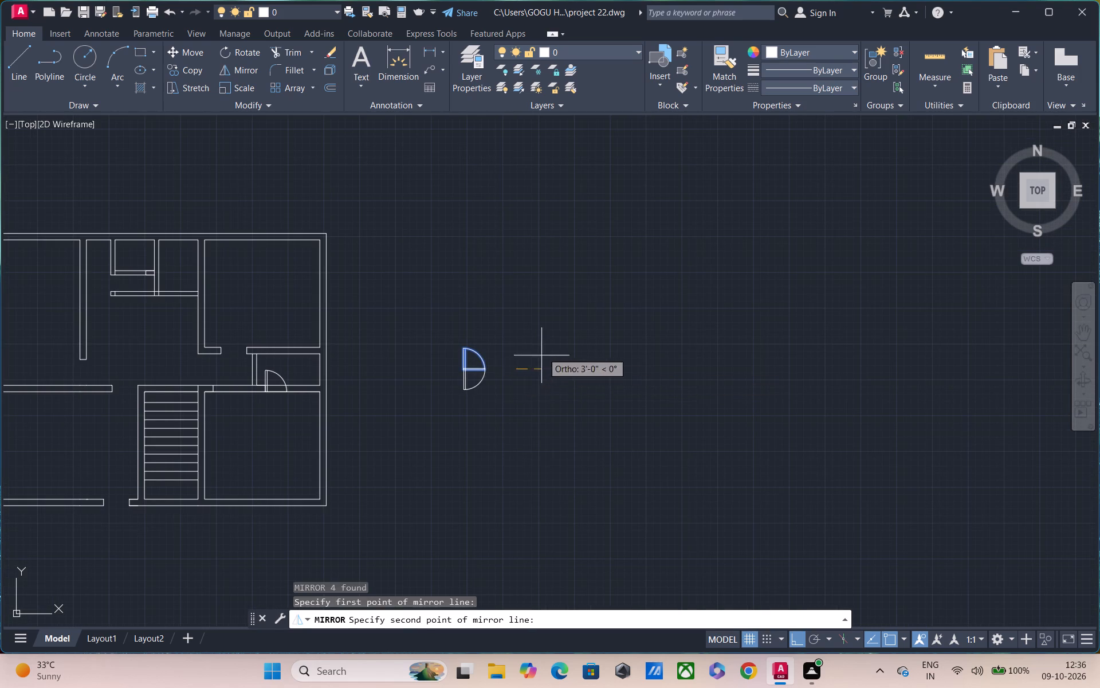
pyautogui.click(534, 317)
pyautogui.moveTo(551, 366); pyautogui.dragTo(534, 317)
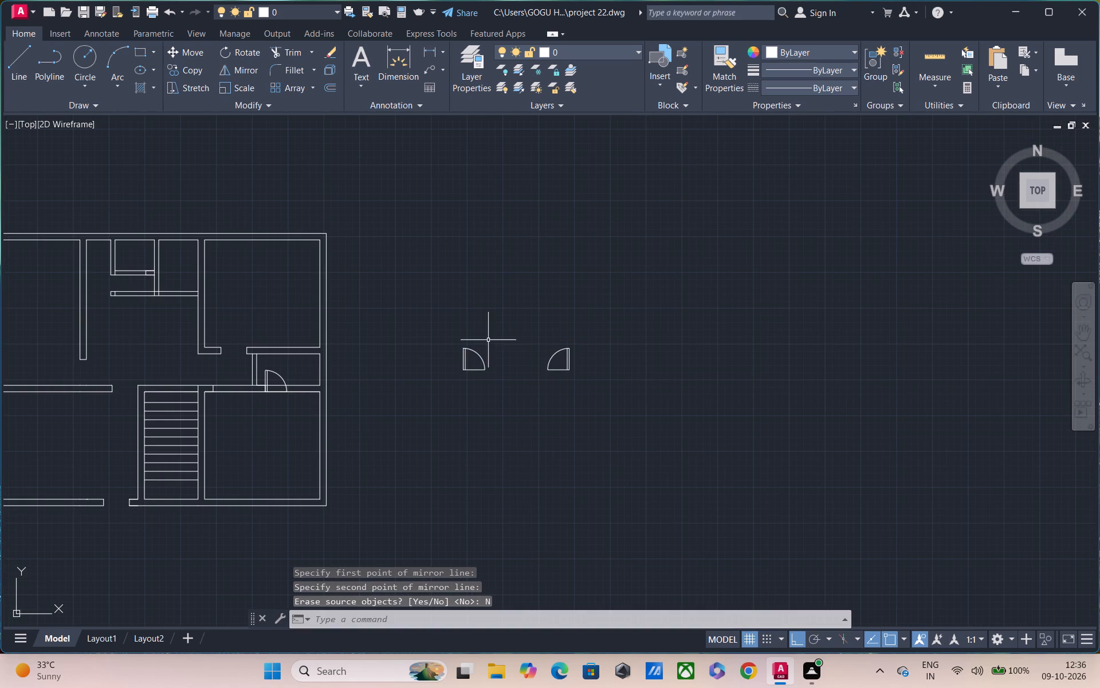
pyautogui.press('Escape')
# Copy the mirrored door symbol by its lower-right corner, with ortho off, onto the 1' jamb's lower end at the small top room.
pyautogui.moveTo(521, 320); pyautogui.dragTo(536, 330)
pyautogui.click(617, 422)
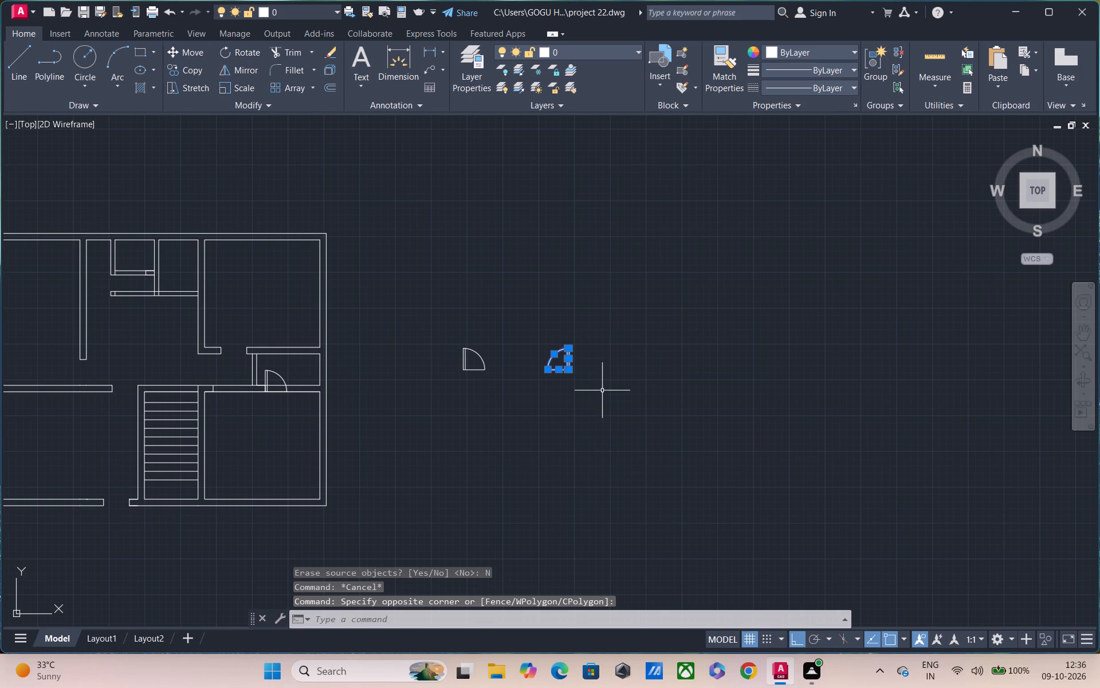
pyautogui.write('co')
pyautogui.press('space')
pyautogui.scroll(3, 592, 369)
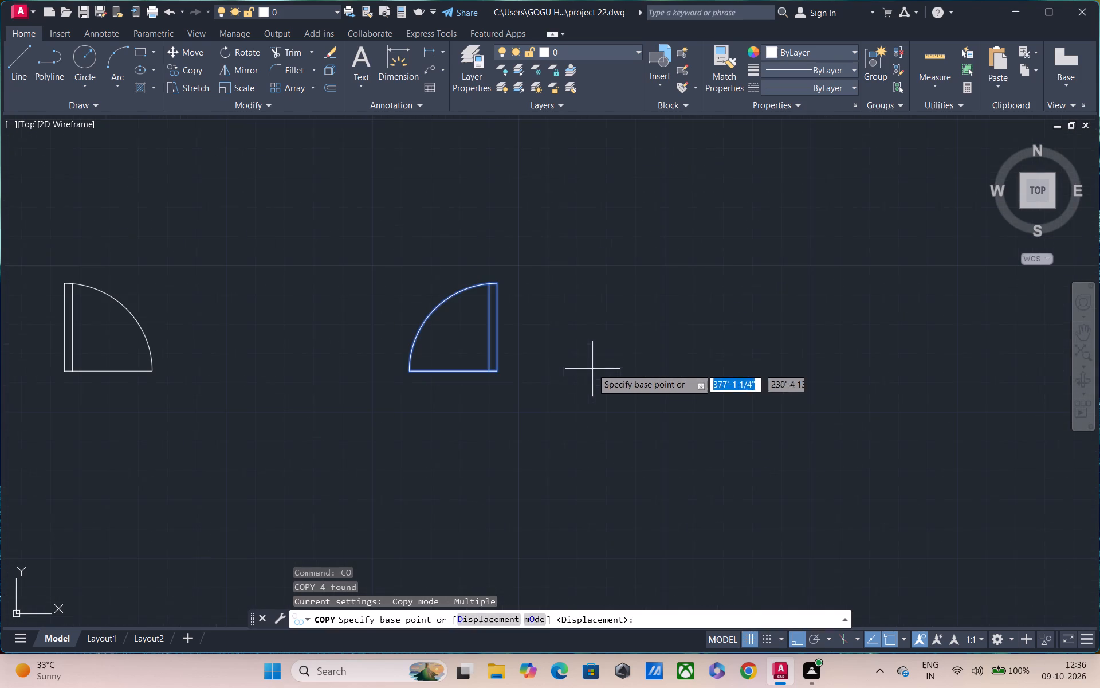
pyautogui.click(493, 372)
pyautogui.scroll(-3, 399, 401)
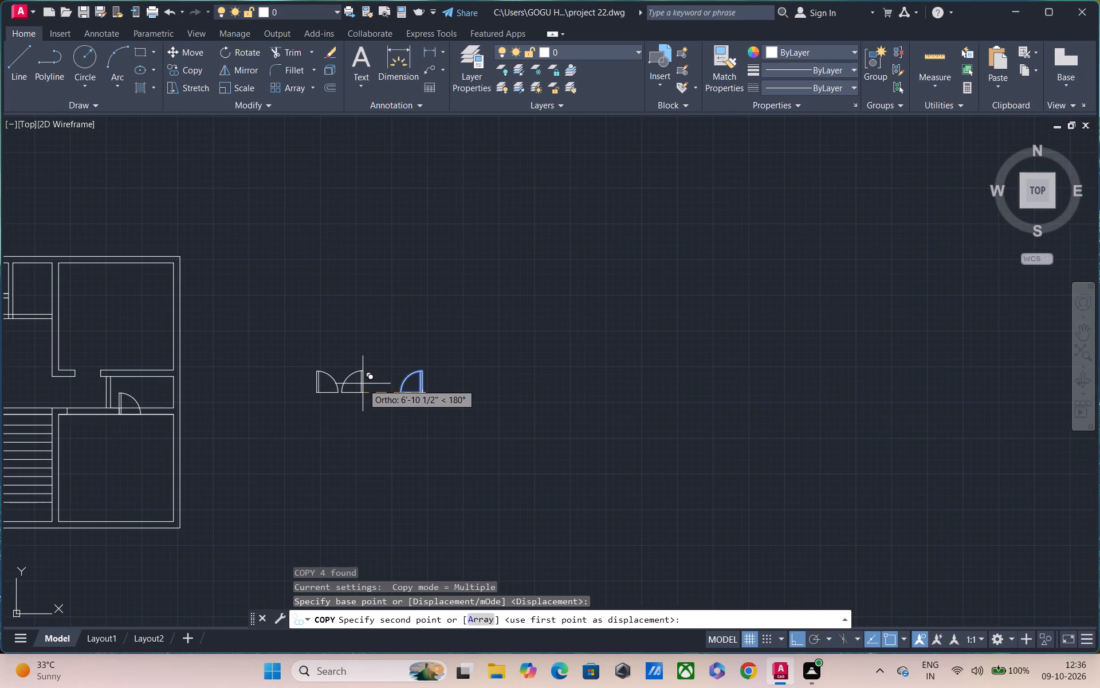
pyautogui.press('F8')
pyautogui.scroll(-1, 363, 382)
pyautogui.moveTo(335, 354); pyautogui.dragTo(559, 316, button='middle')
pyautogui.moveTo(433, 297); pyautogui.dragTo(529, 316, button='middle')
pyautogui.scroll(2, 427, 311)
pyautogui.scroll(3, 486, 311)
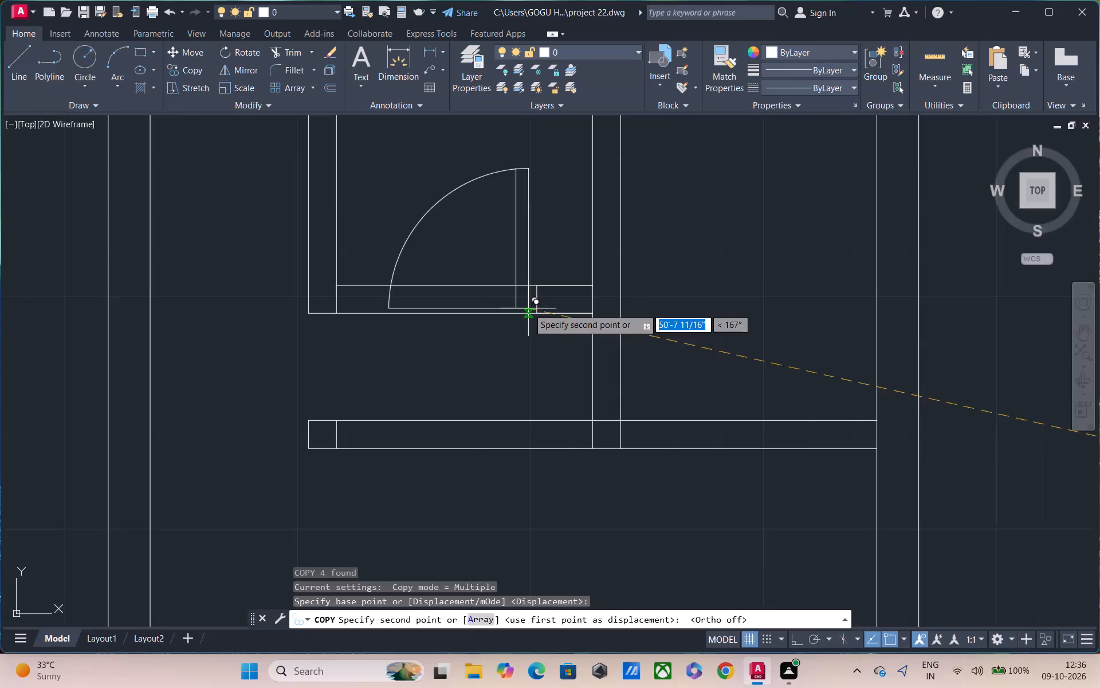
pyautogui.click(535, 312)
pyautogui.scroll(-2, 522, 342)
pyautogui.press('Escape')
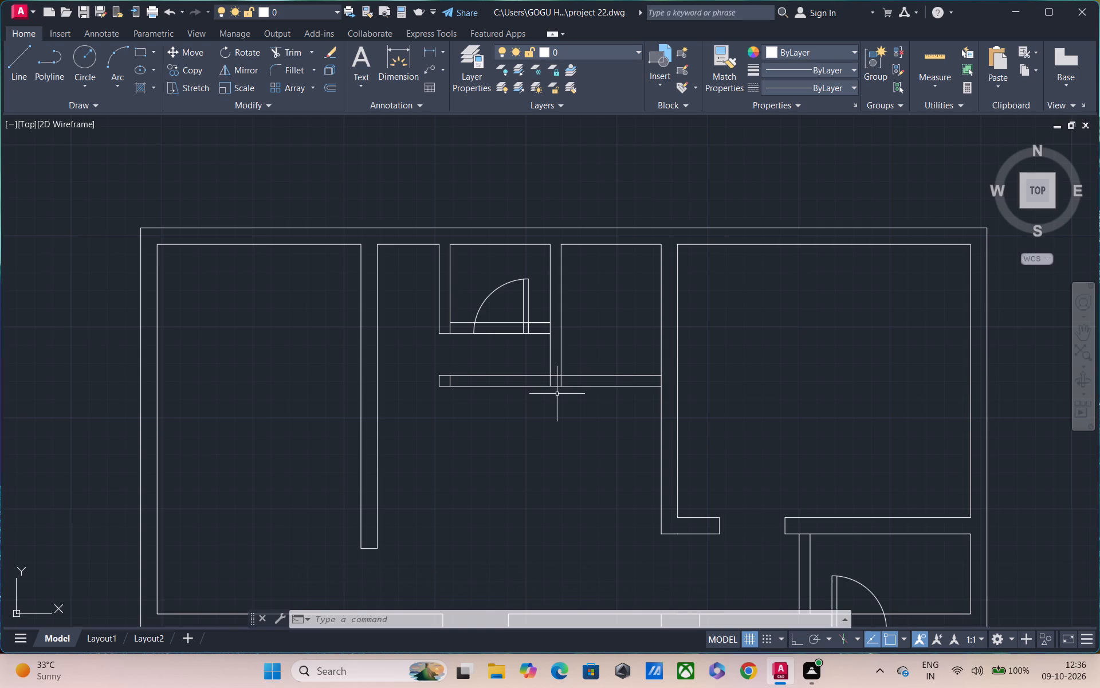
# Rotate the loose mirrored door symbol 90° clockwise about its lower-right corner, with ortho on.
pyautogui.scroll(-3, 663, 385)
pyautogui.moveTo(710, 384); pyautogui.dragTo(698, 381, button='middle')
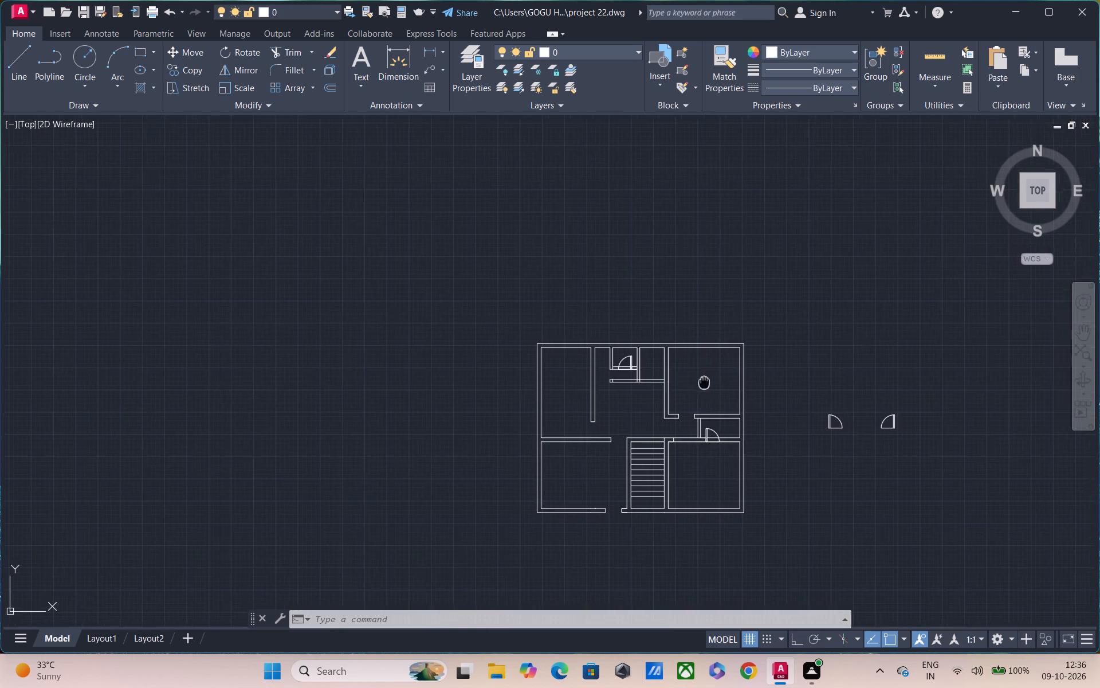
pyautogui.moveTo(698, 381); pyautogui.dragTo(548, 384, button='middle')
pyautogui.scroll(3, 690, 402)
pyautogui.moveTo(757, 433); pyautogui.dragTo(673, 312, button='middle')
pyautogui.moveTo(649, 286); pyautogui.dragTo(792, 393)
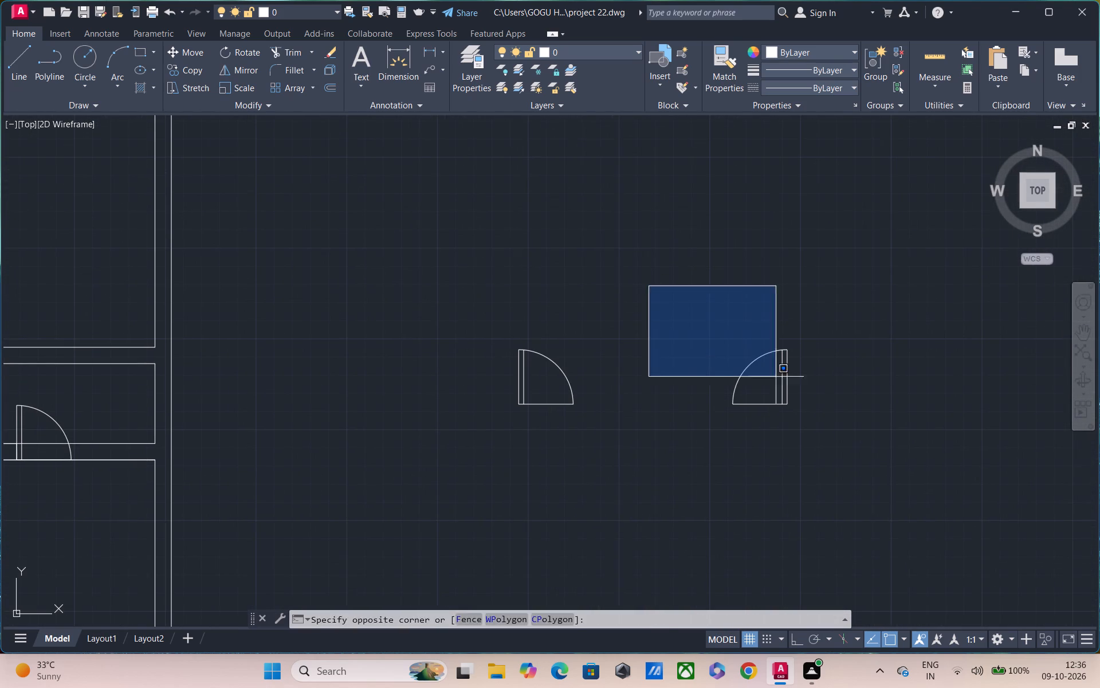
pyautogui.moveTo(792, 393); pyautogui.dragTo(801, 404)
pyautogui.moveTo(669, 286); pyautogui.dragTo(676, 287)
pyautogui.click(914, 456)
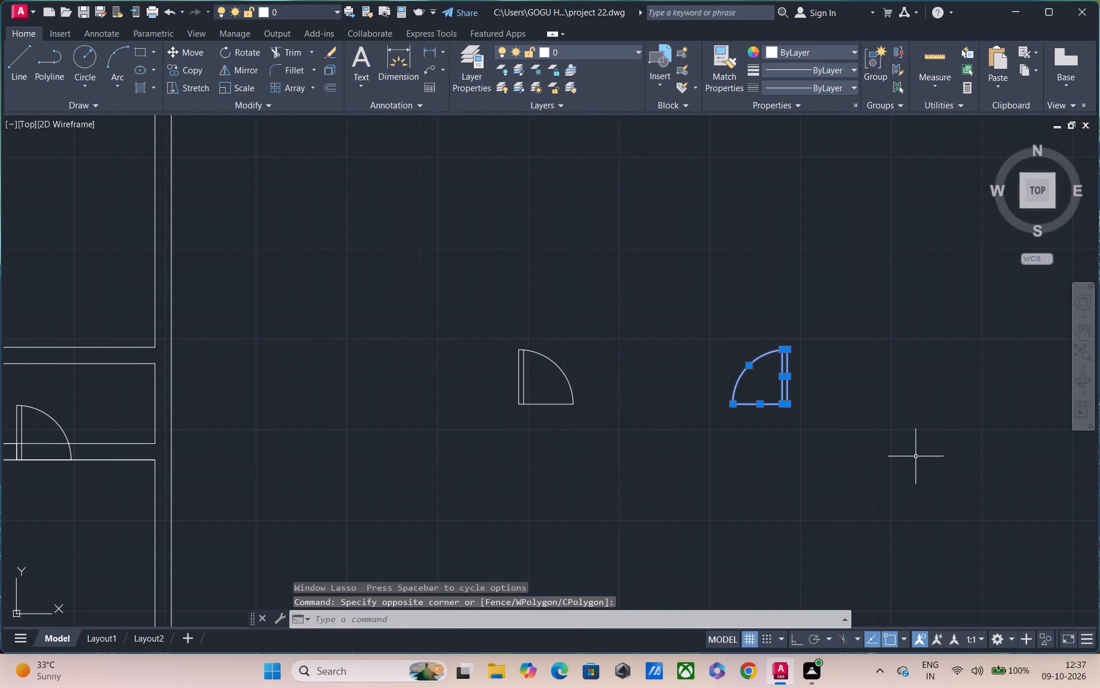
pyautogui.write('rov')
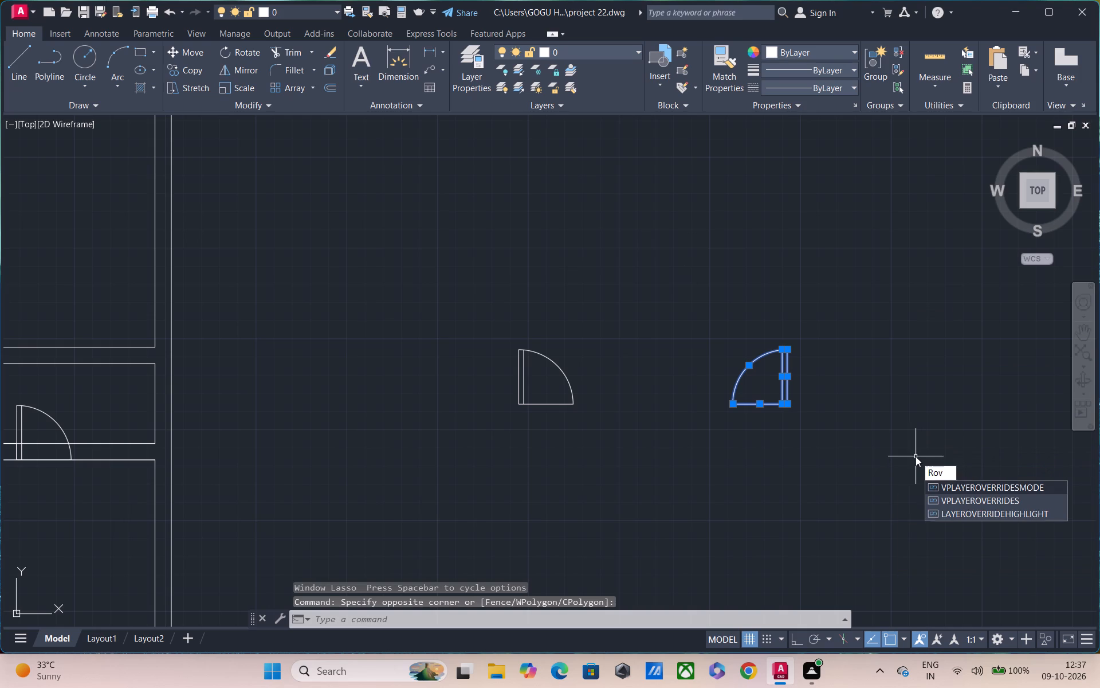
pyautogui.press('BackSpace')
pyautogui.press('space')
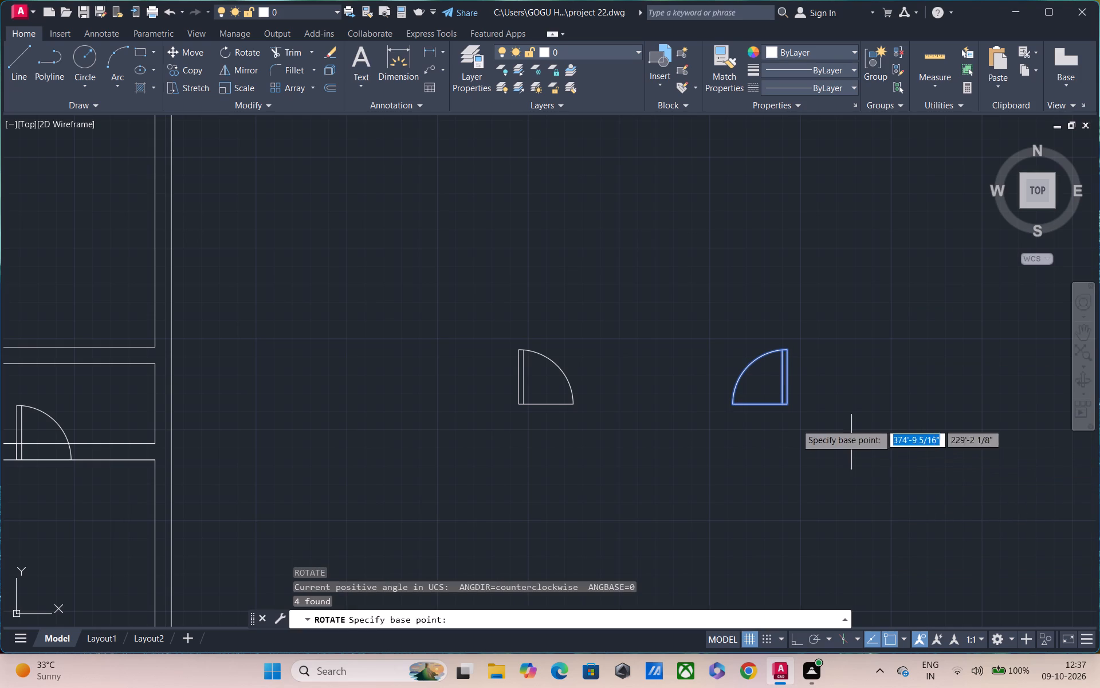
pyautogui.click(787, 401)
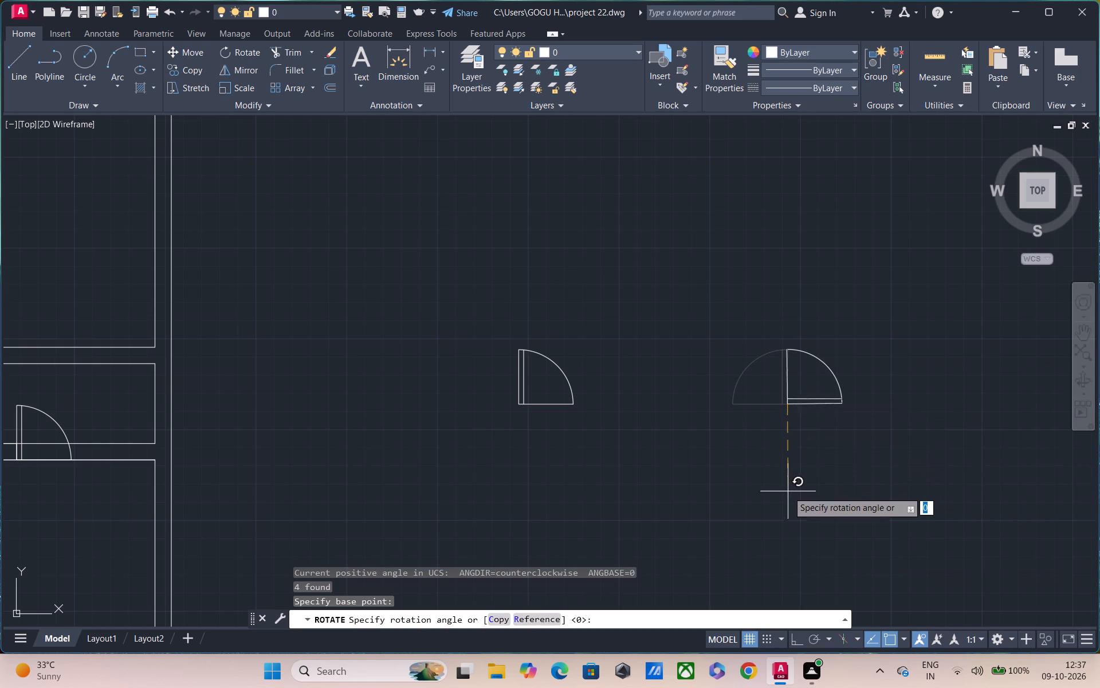
pyautogui.press('F8')
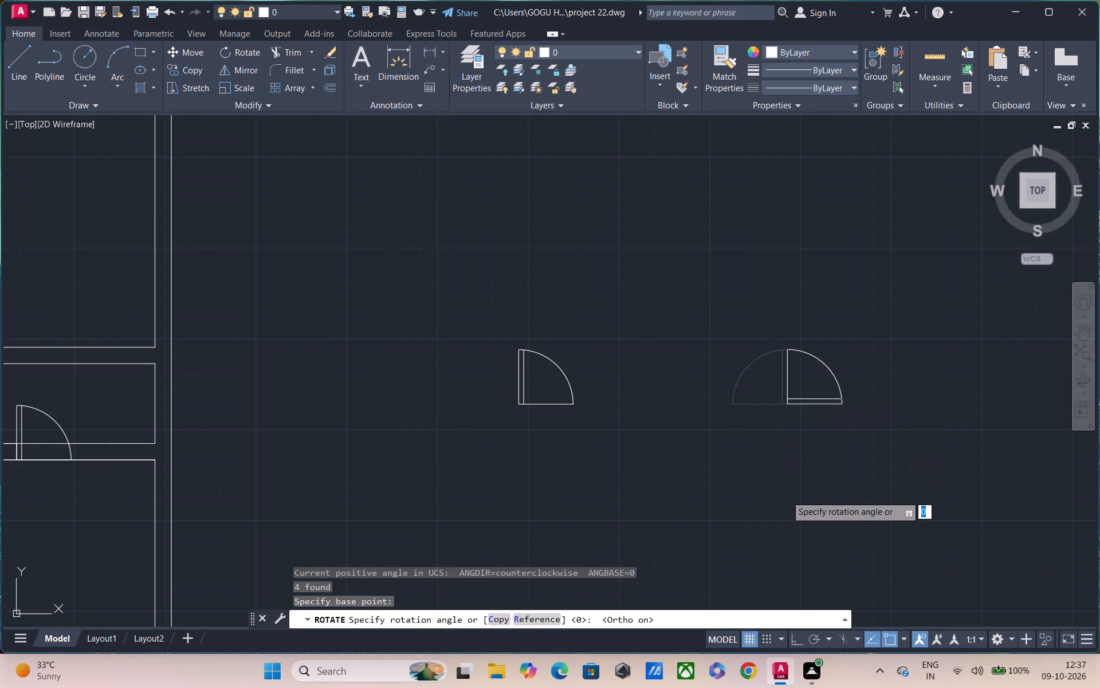
pyautogui.click(786, 495)
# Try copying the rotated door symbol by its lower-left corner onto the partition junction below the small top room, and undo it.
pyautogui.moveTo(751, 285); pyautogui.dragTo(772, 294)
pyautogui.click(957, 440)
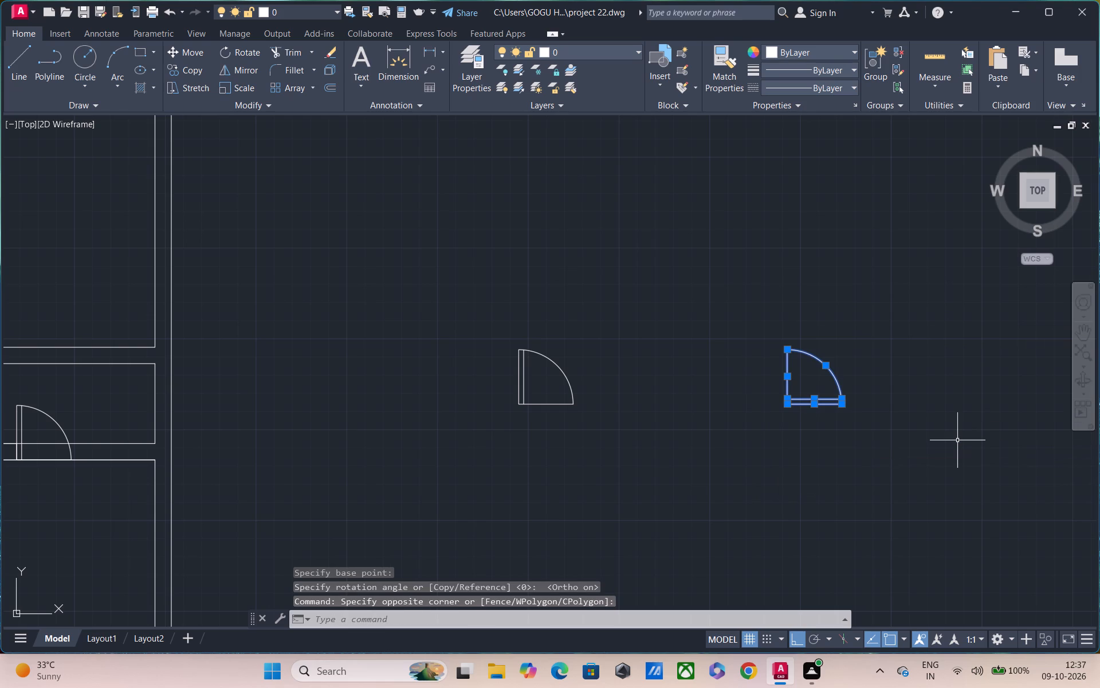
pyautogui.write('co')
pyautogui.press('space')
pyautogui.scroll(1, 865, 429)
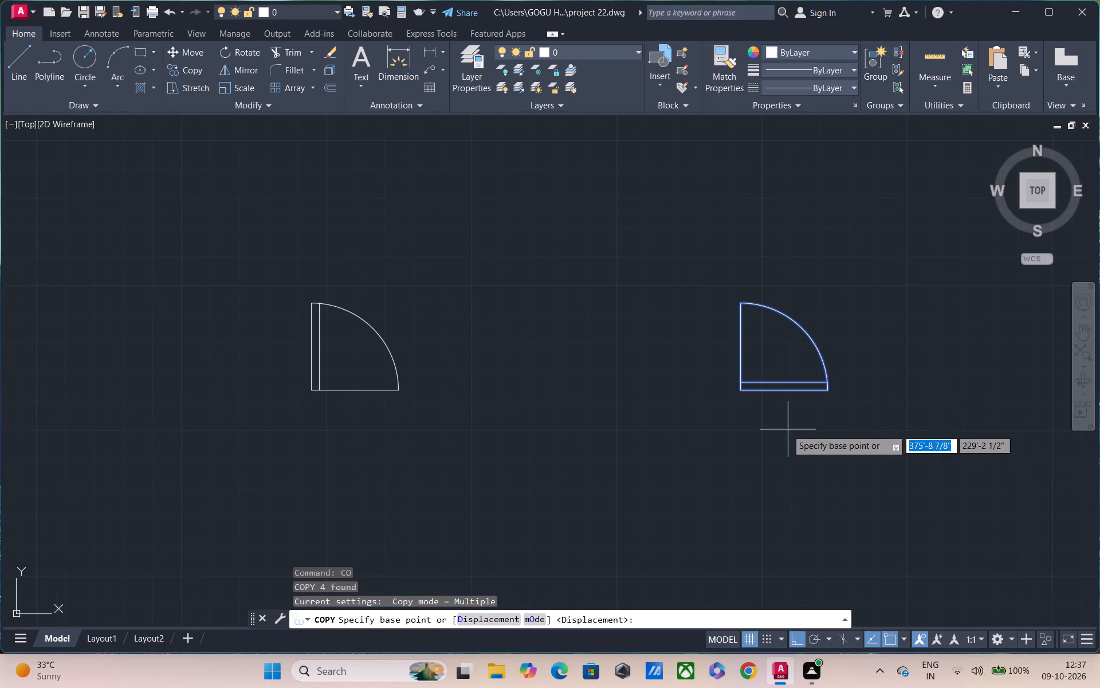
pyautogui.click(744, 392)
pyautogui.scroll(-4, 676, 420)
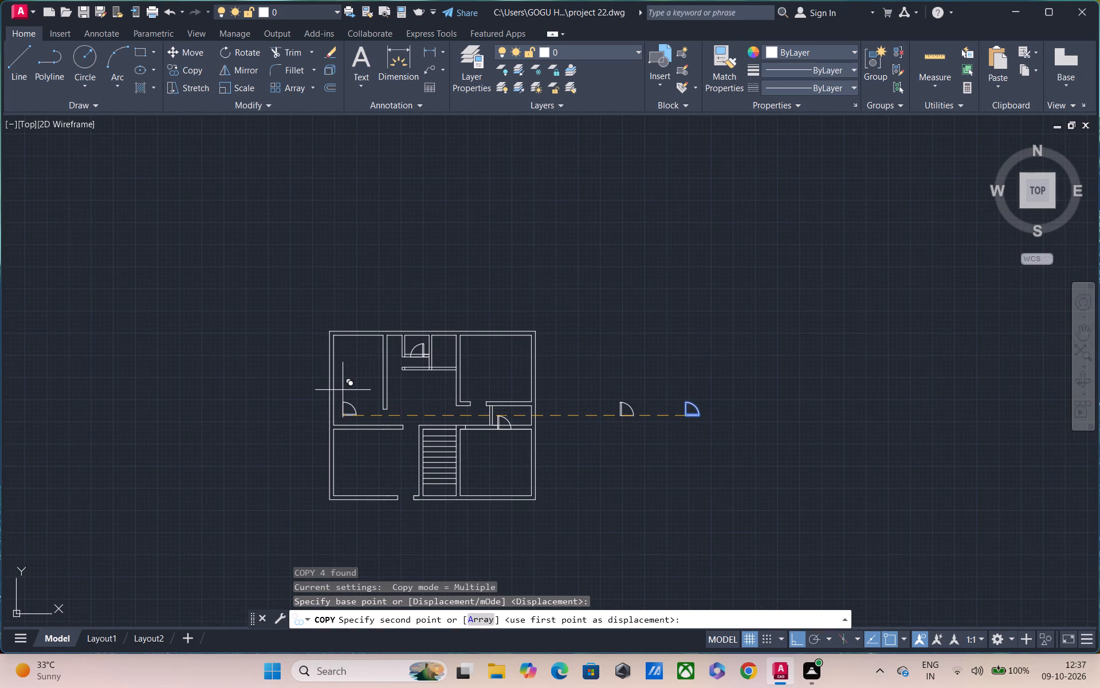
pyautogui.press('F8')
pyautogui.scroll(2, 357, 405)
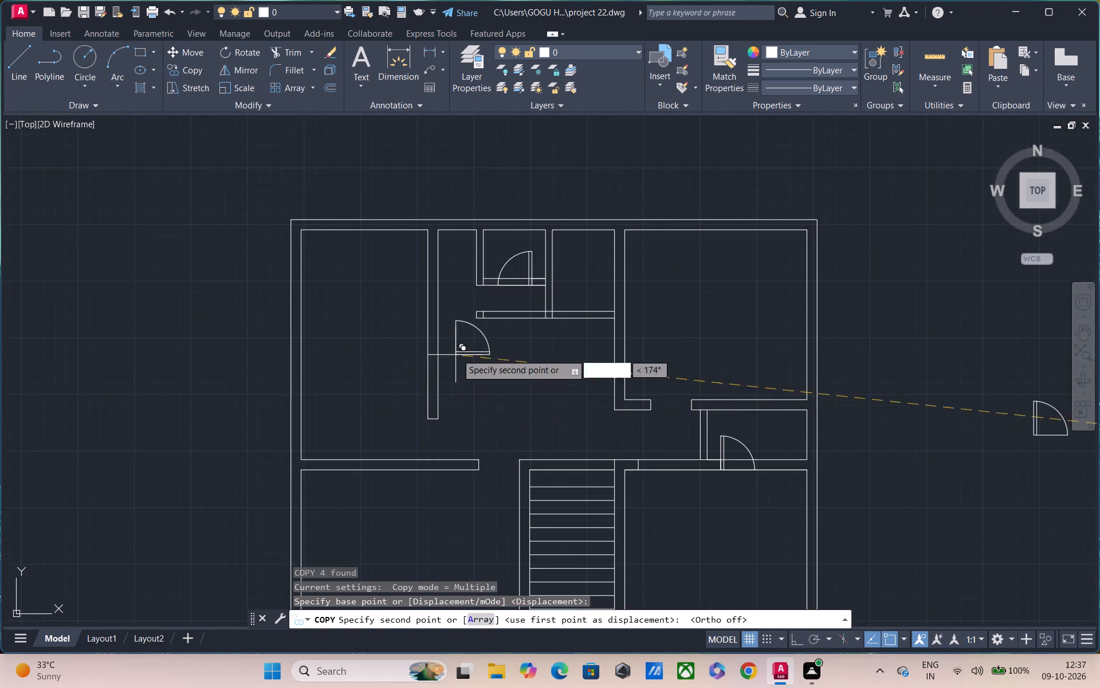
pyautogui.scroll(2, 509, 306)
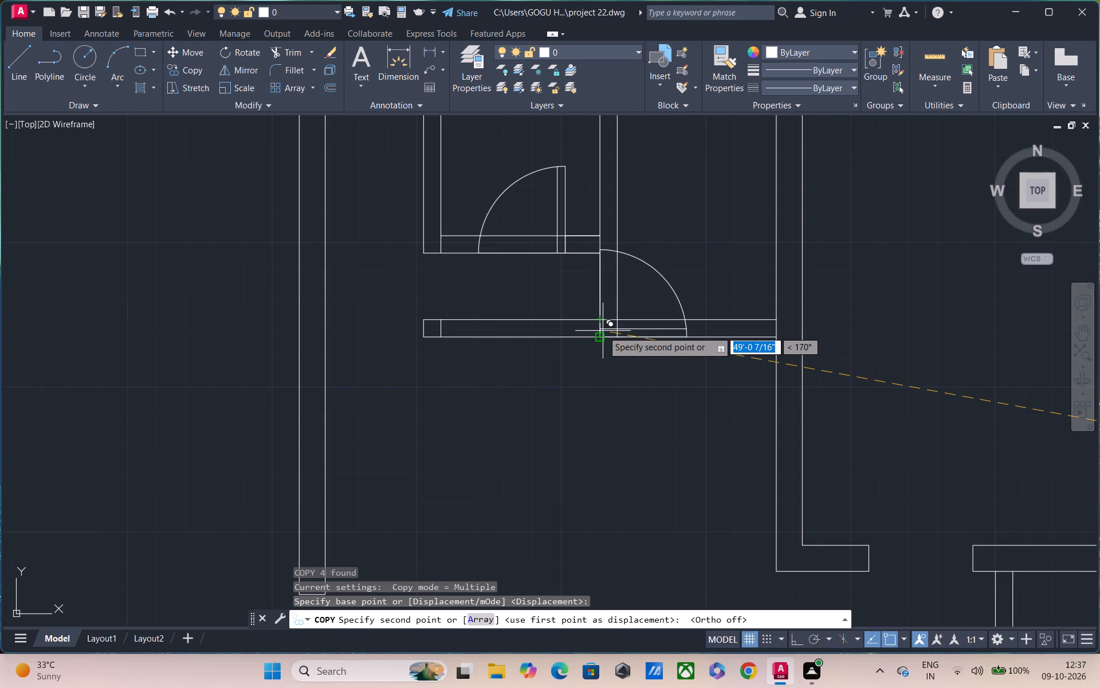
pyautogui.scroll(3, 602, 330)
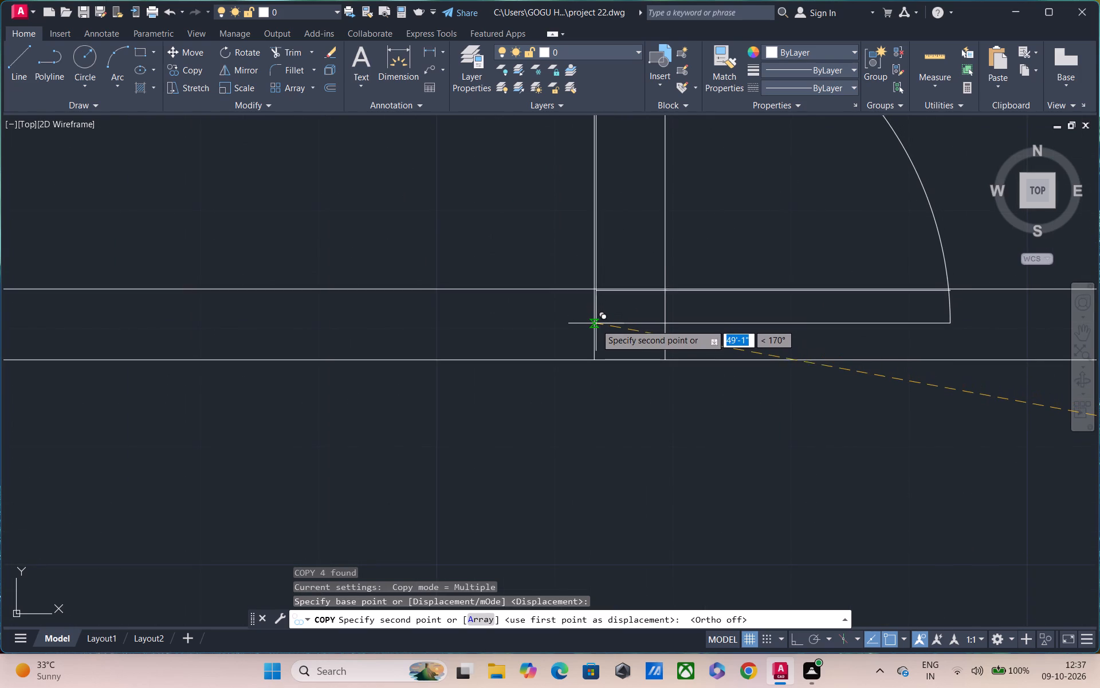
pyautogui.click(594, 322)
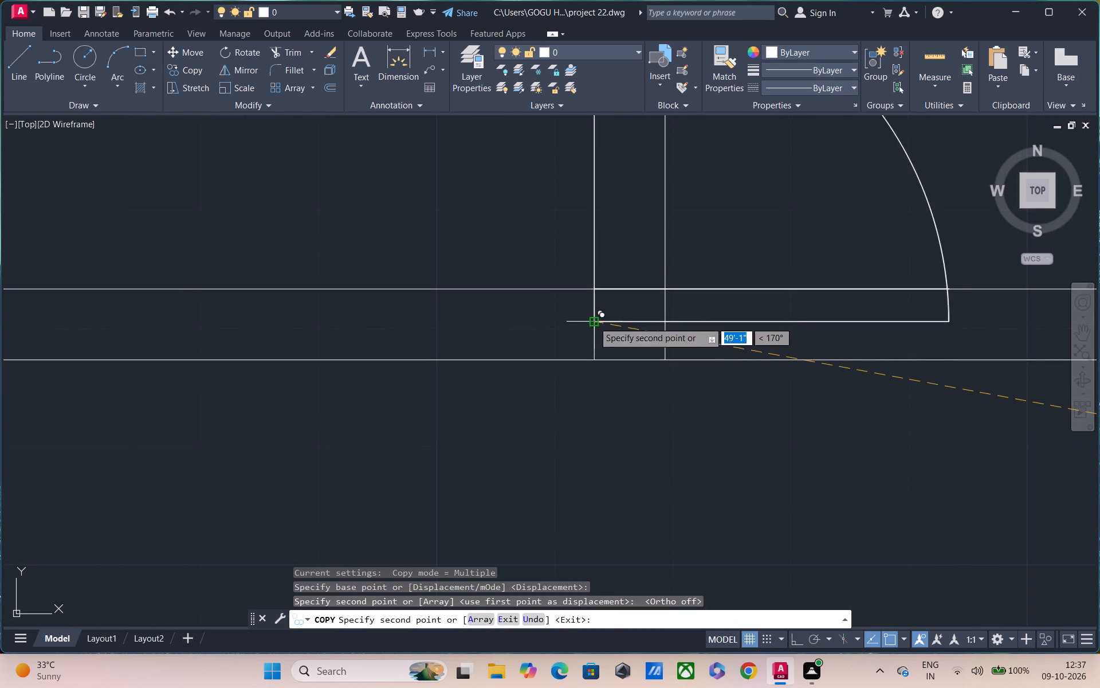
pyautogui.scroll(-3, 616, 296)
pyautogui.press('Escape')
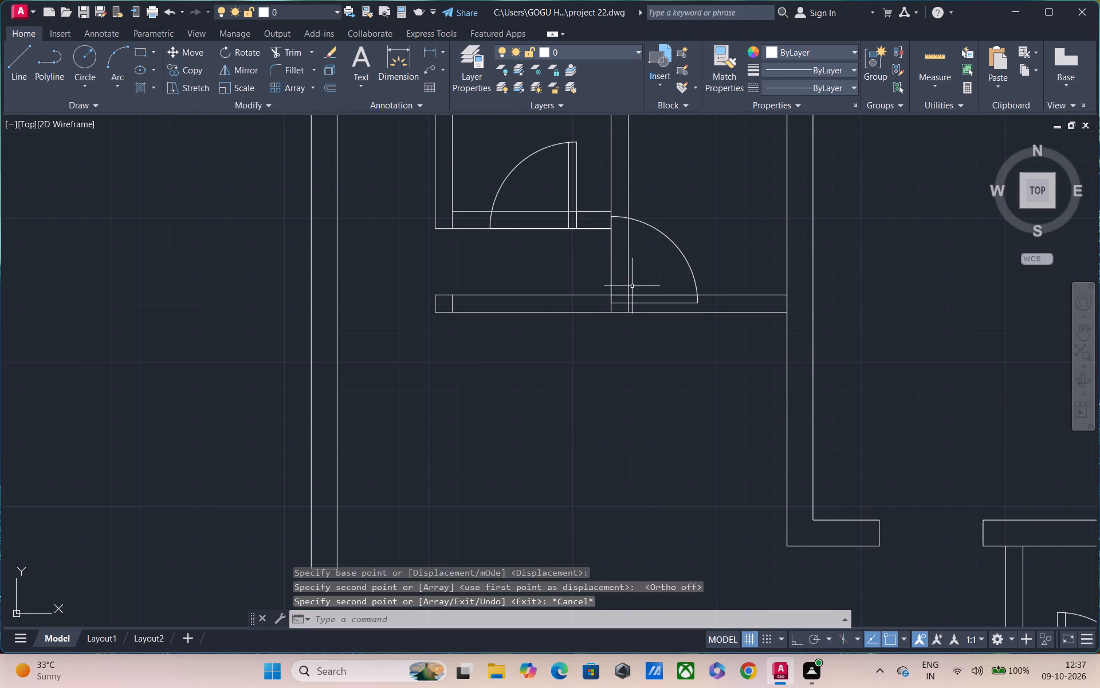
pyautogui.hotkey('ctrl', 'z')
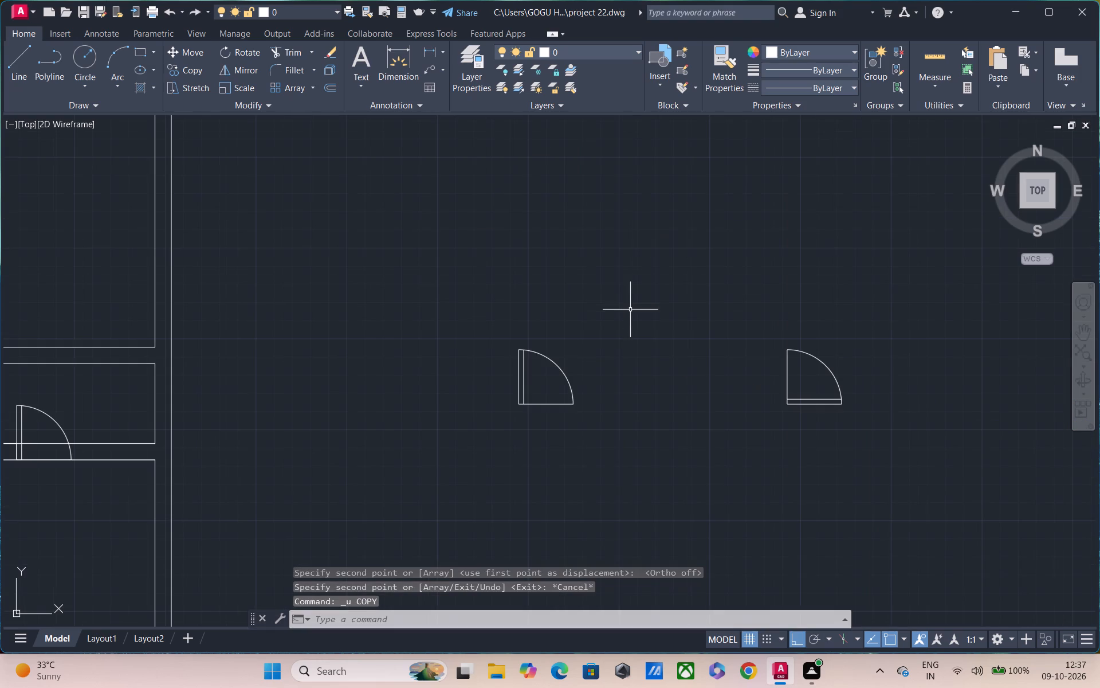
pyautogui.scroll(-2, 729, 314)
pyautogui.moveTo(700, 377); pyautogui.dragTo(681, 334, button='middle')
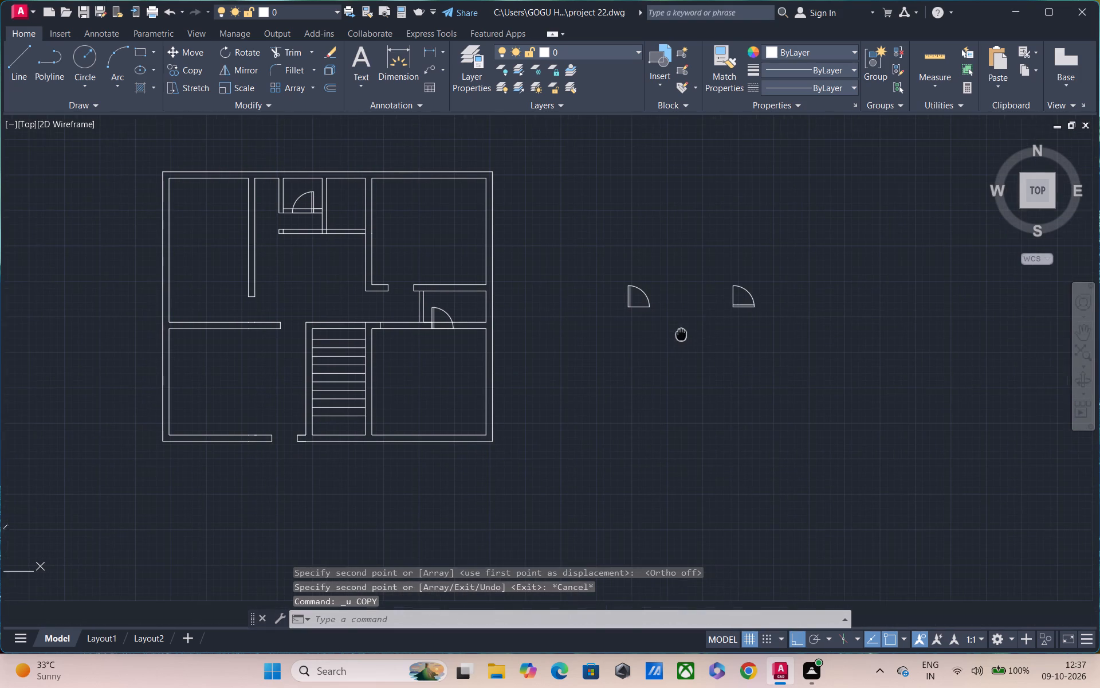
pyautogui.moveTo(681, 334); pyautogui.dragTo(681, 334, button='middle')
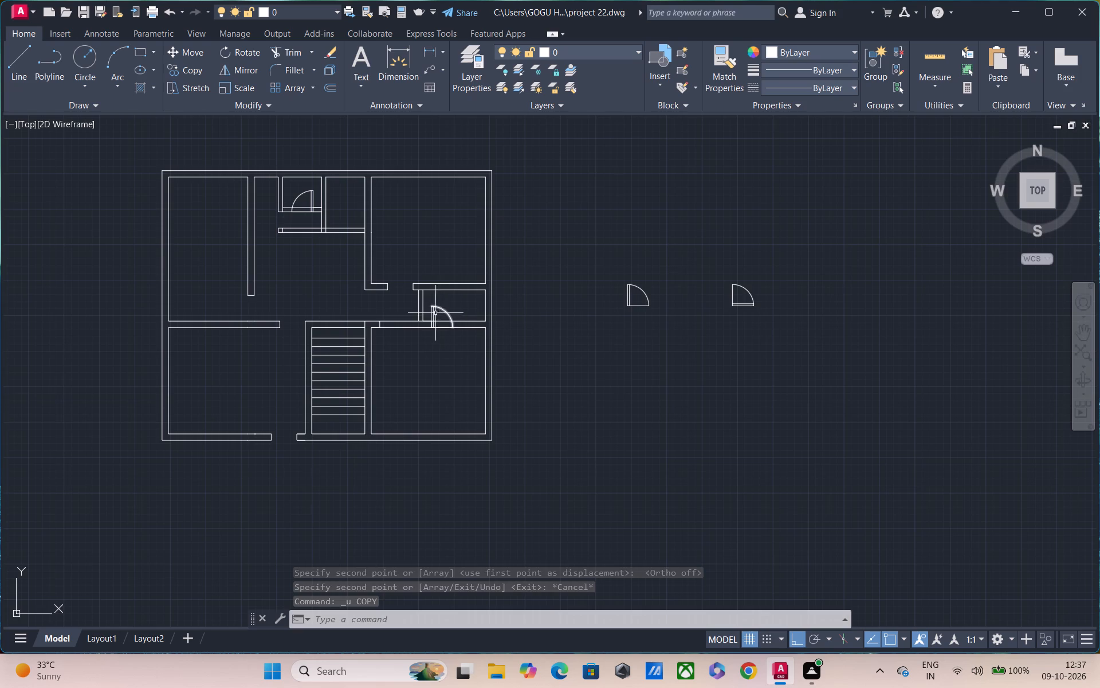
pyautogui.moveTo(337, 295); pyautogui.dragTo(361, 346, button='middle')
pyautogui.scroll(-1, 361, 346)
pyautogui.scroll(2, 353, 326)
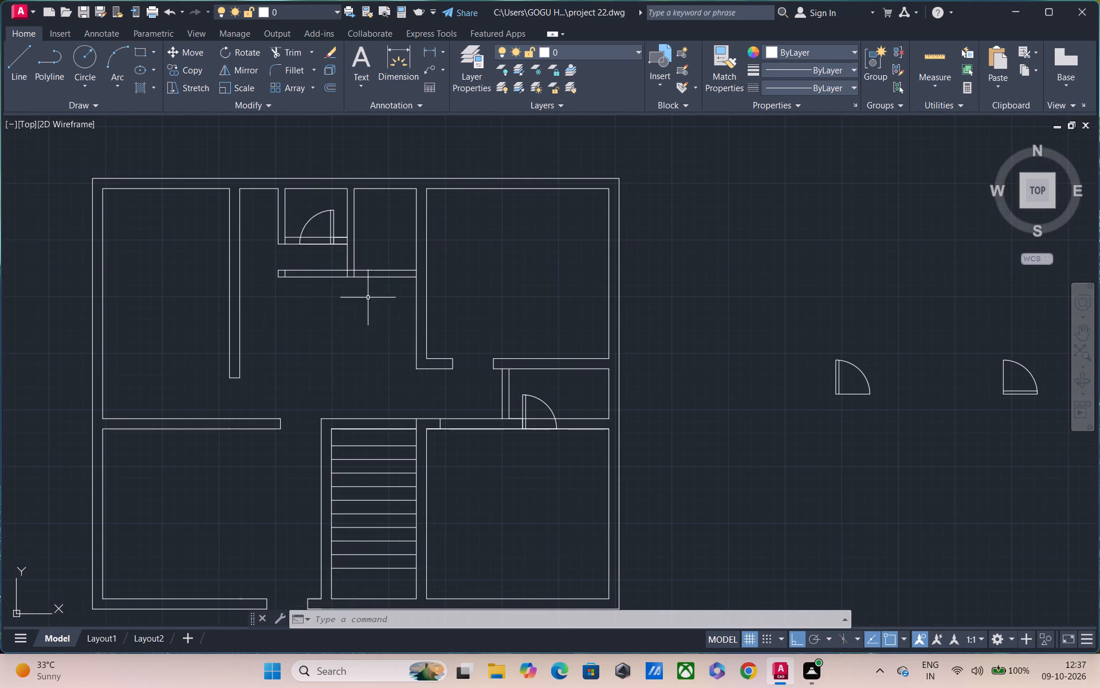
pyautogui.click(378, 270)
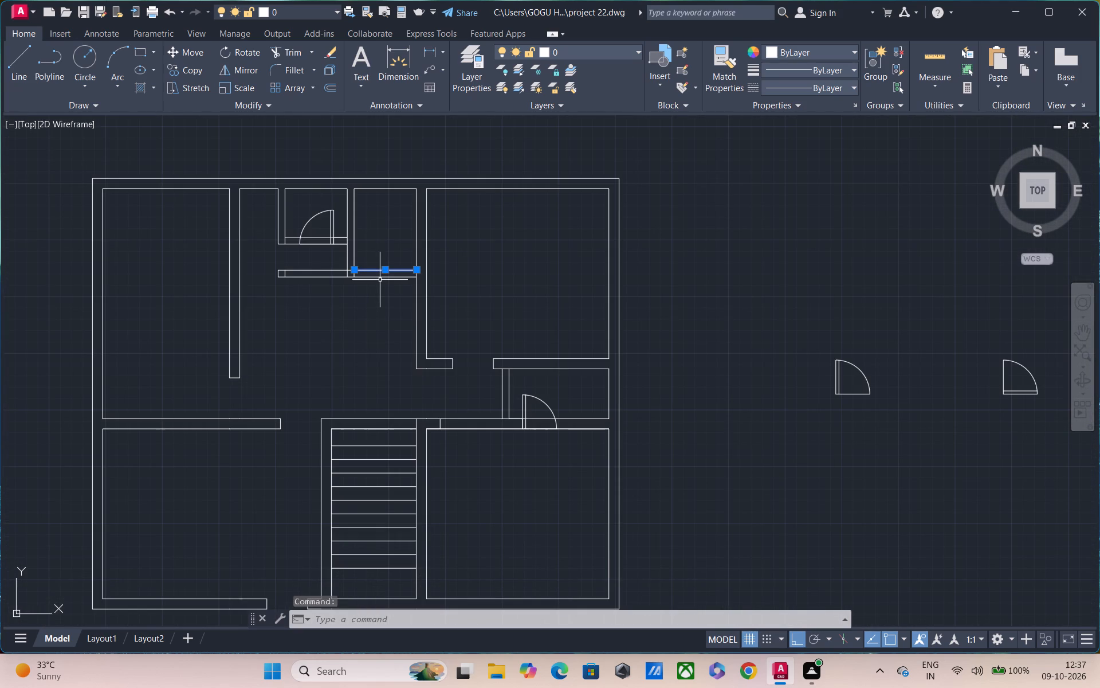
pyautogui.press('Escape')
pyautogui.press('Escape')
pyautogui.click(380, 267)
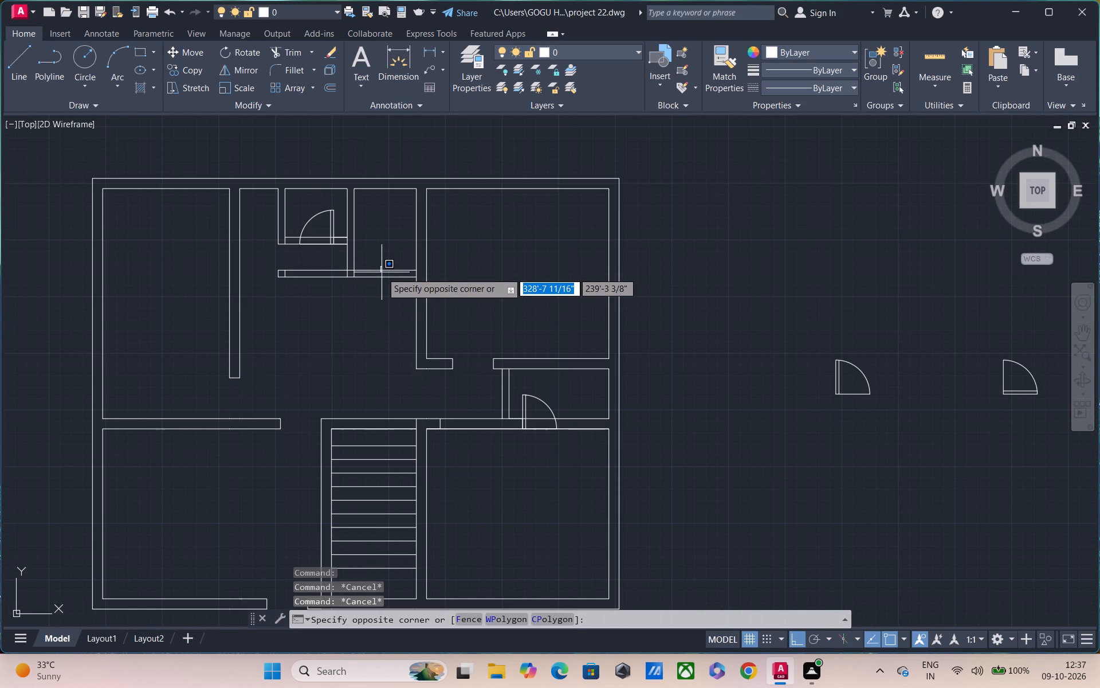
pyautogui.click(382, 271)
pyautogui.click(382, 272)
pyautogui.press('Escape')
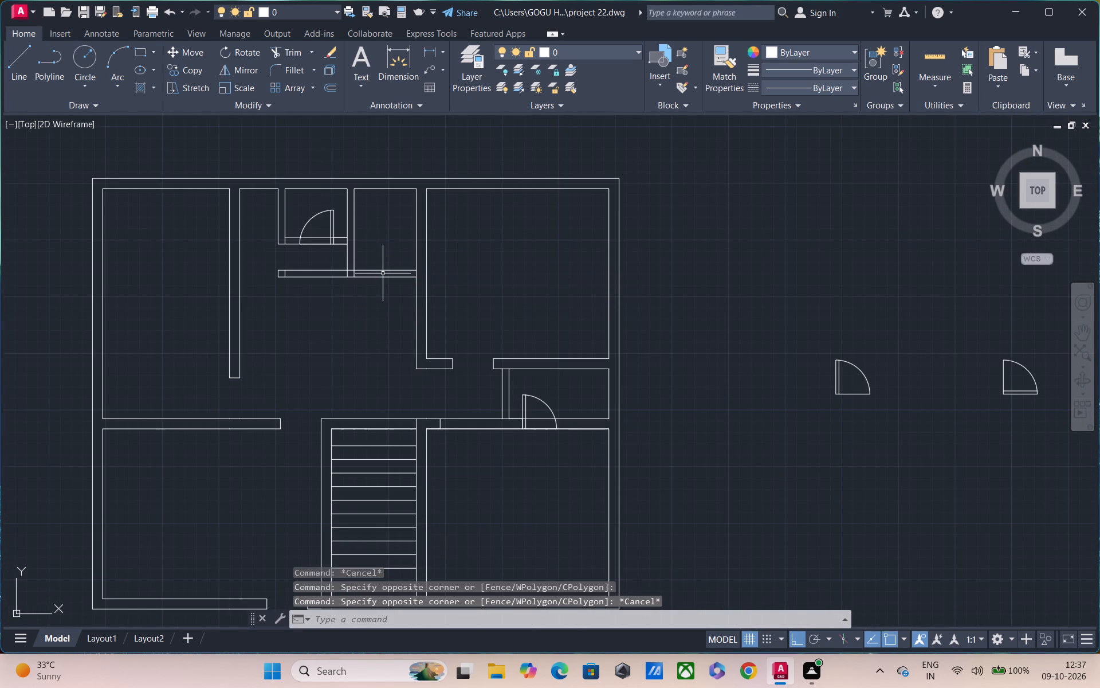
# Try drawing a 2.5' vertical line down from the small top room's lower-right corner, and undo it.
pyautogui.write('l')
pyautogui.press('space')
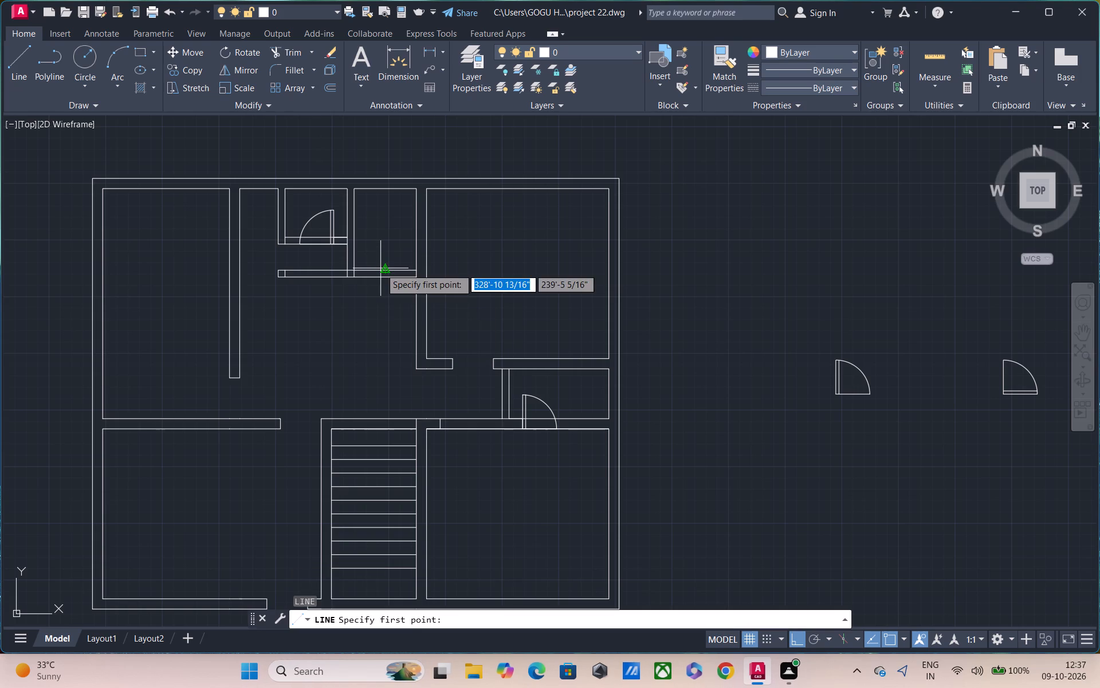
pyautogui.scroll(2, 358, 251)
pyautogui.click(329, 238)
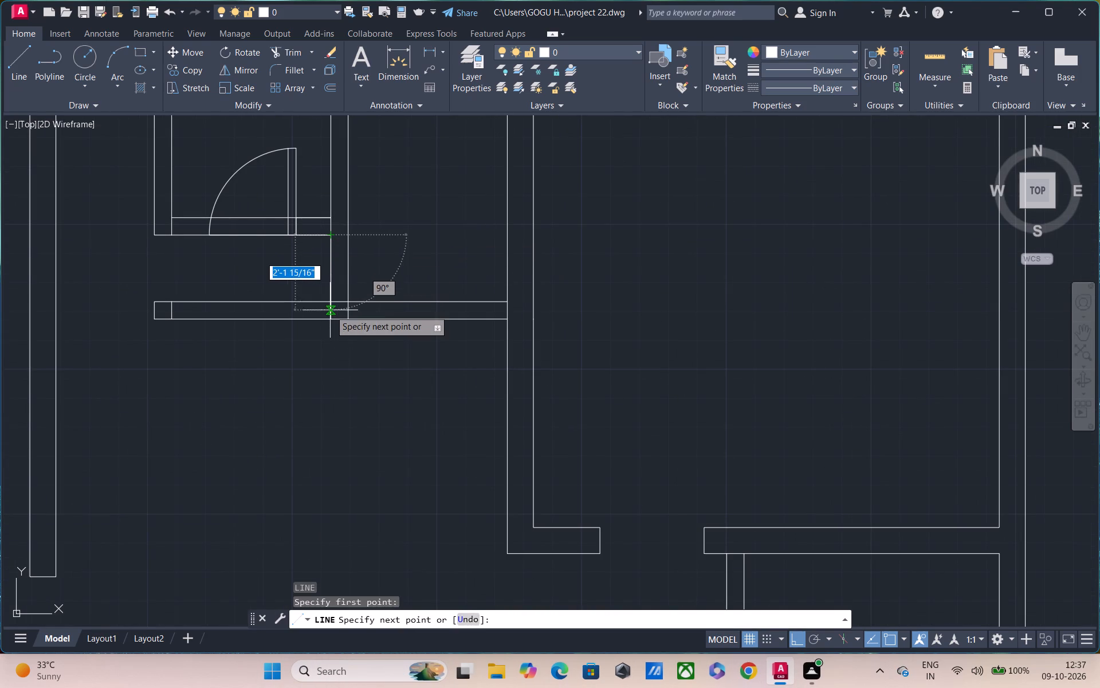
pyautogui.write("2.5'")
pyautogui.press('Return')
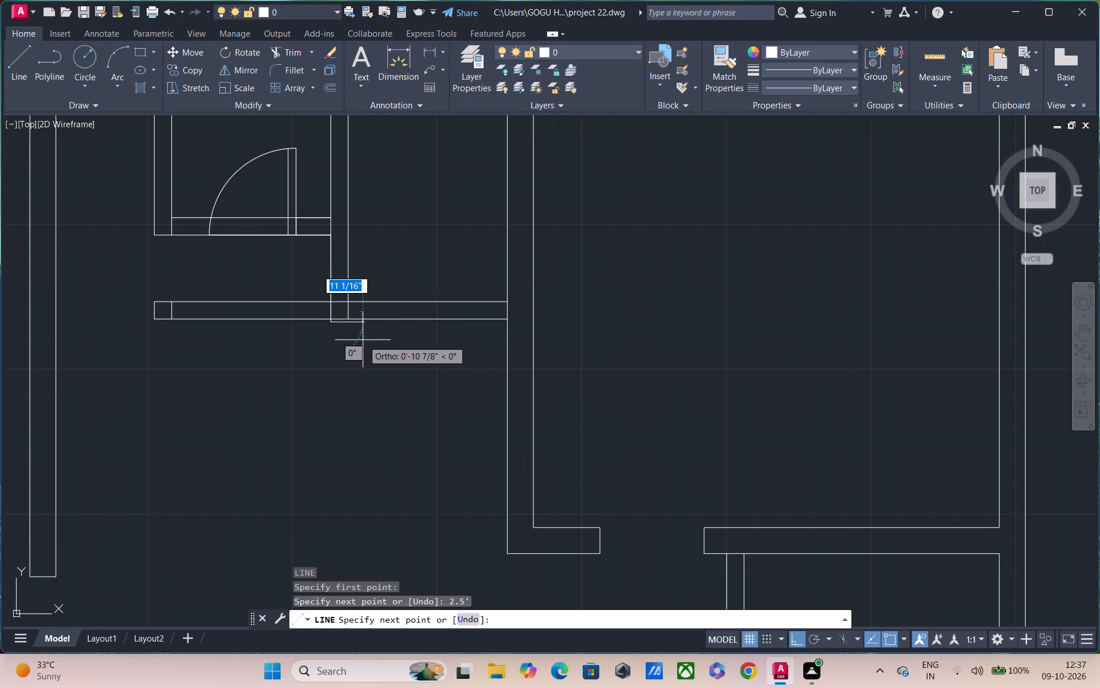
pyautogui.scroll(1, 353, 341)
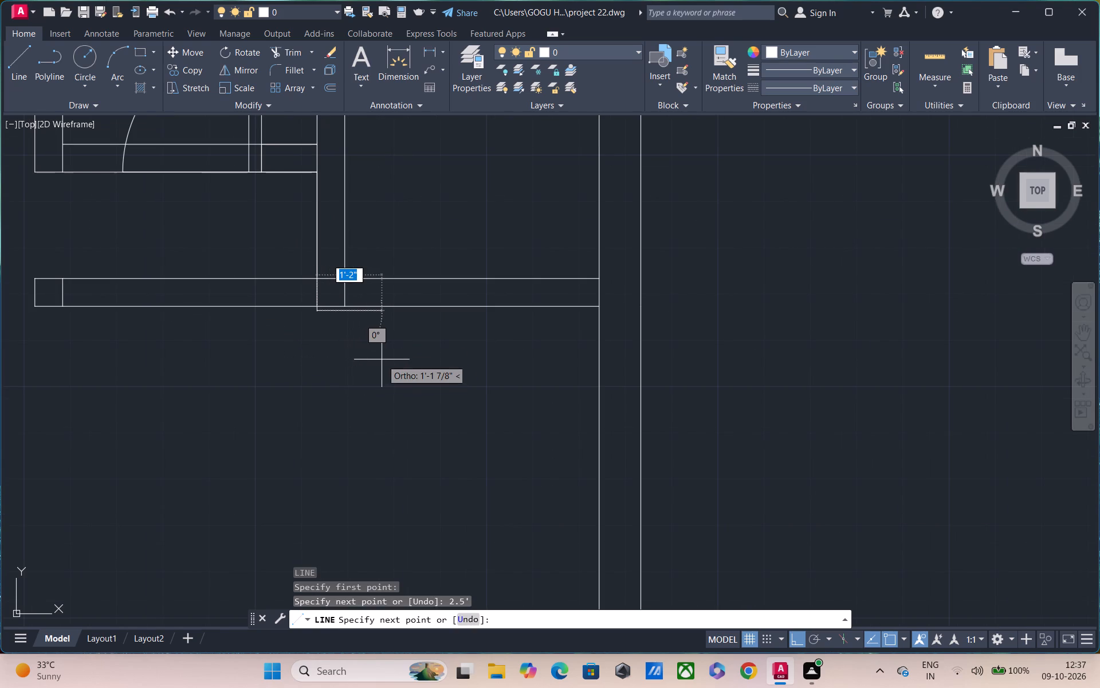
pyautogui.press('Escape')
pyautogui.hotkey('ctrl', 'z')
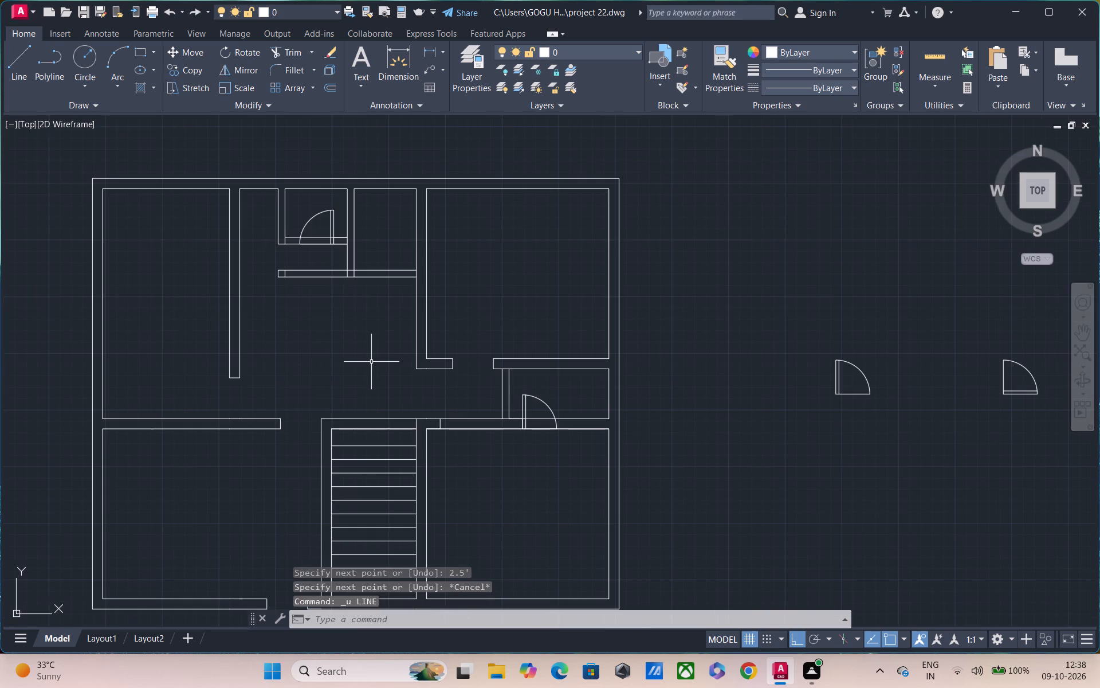
# Draw a 2.5' line down from the small top room's lower-right corner, across the partition's thickness, and up to its east face's lower end.
pyautogui.write('l')
pyautogui.press('space')
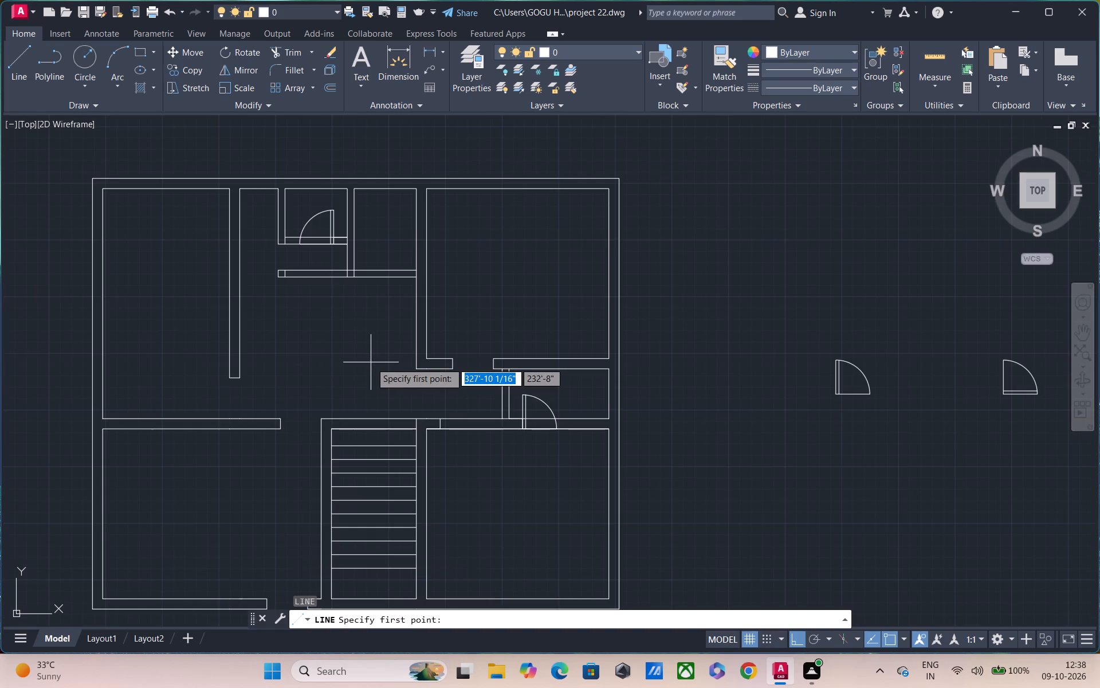
pyautogui.scroll(2, 351, 292)
pyautogui.click(341, 182)
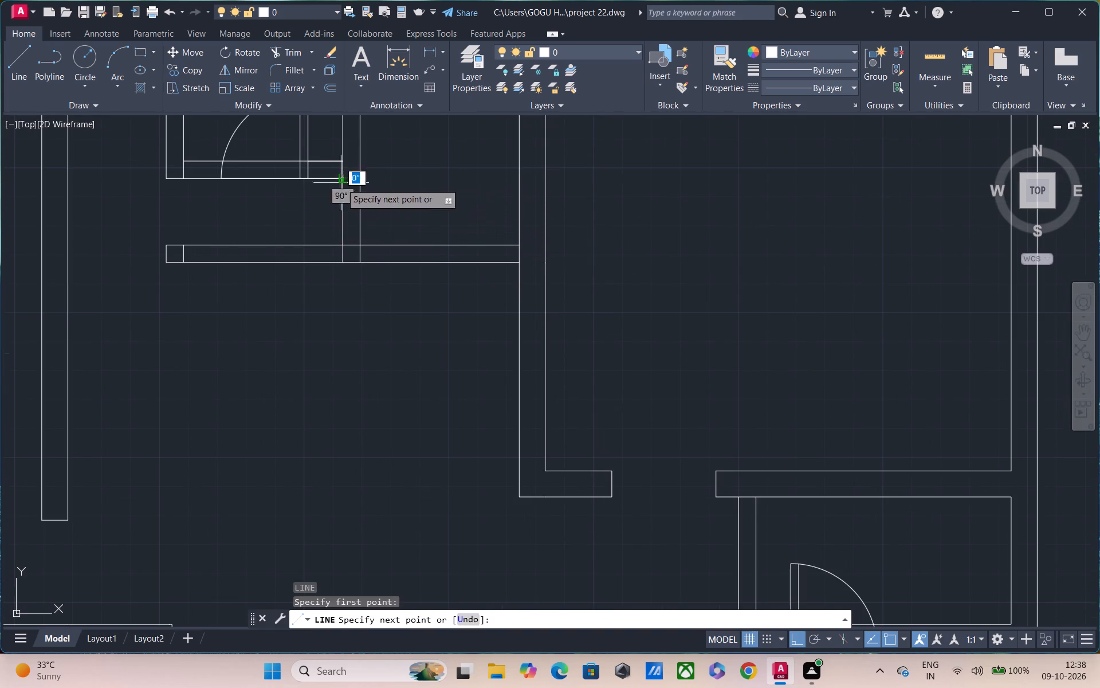
pyautogui.write('2.')
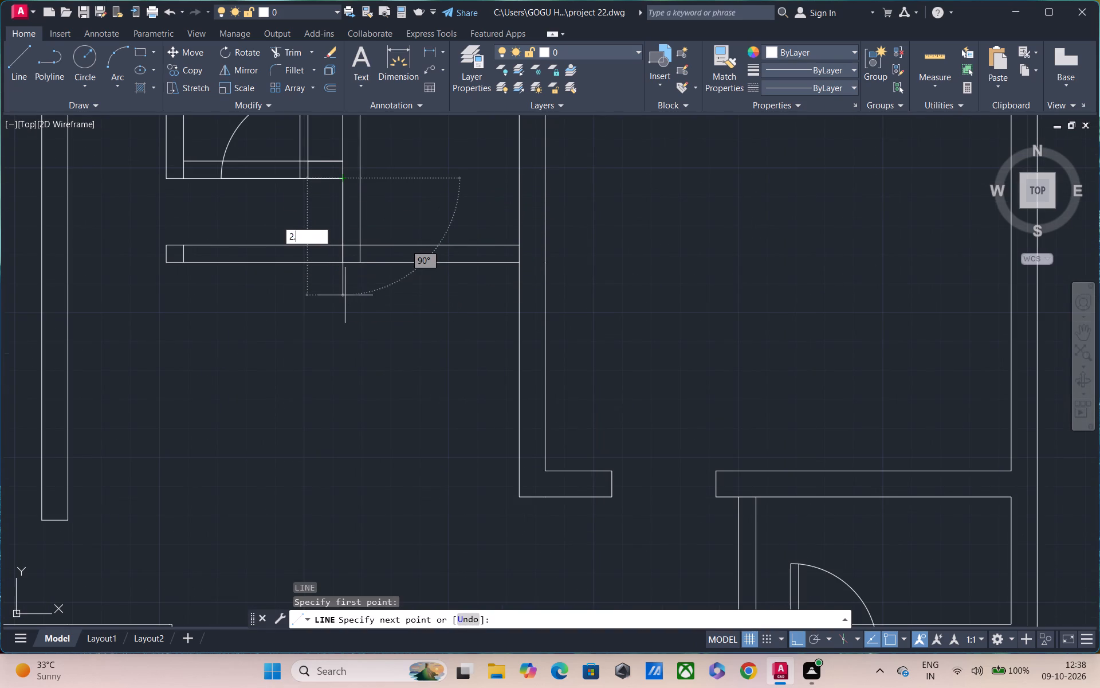
pyautogui.write("5';")
pyautogui.press('Return')
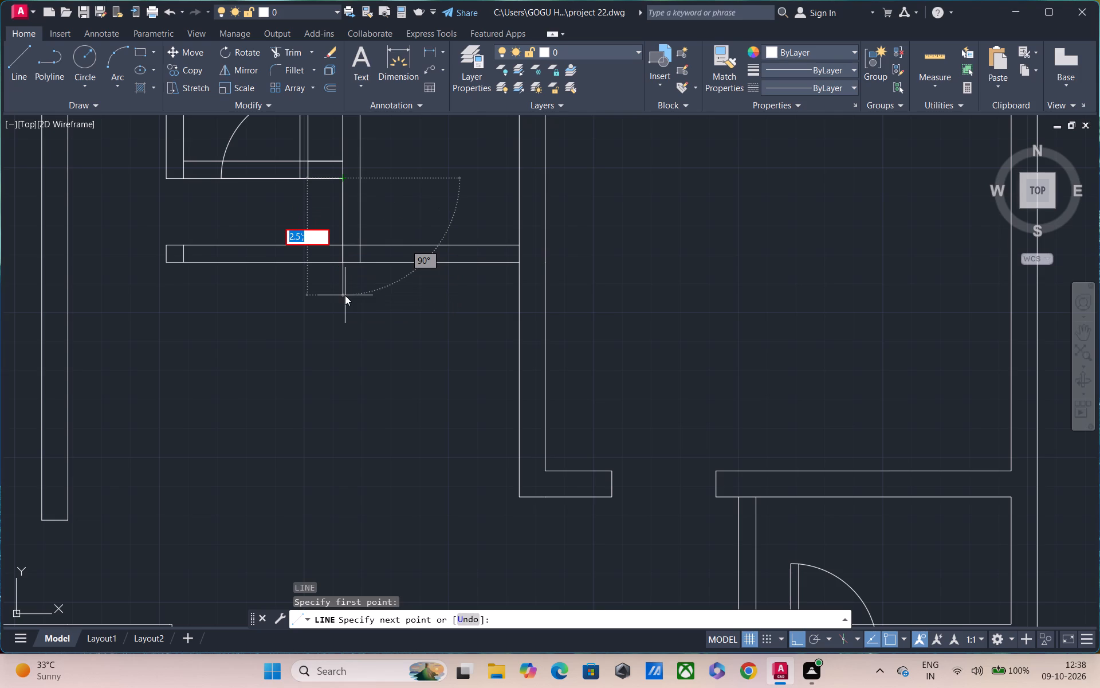
pyautogui.press('BackSpace')
pyautogui.write("2.5'")
pyautogui.press('Return')
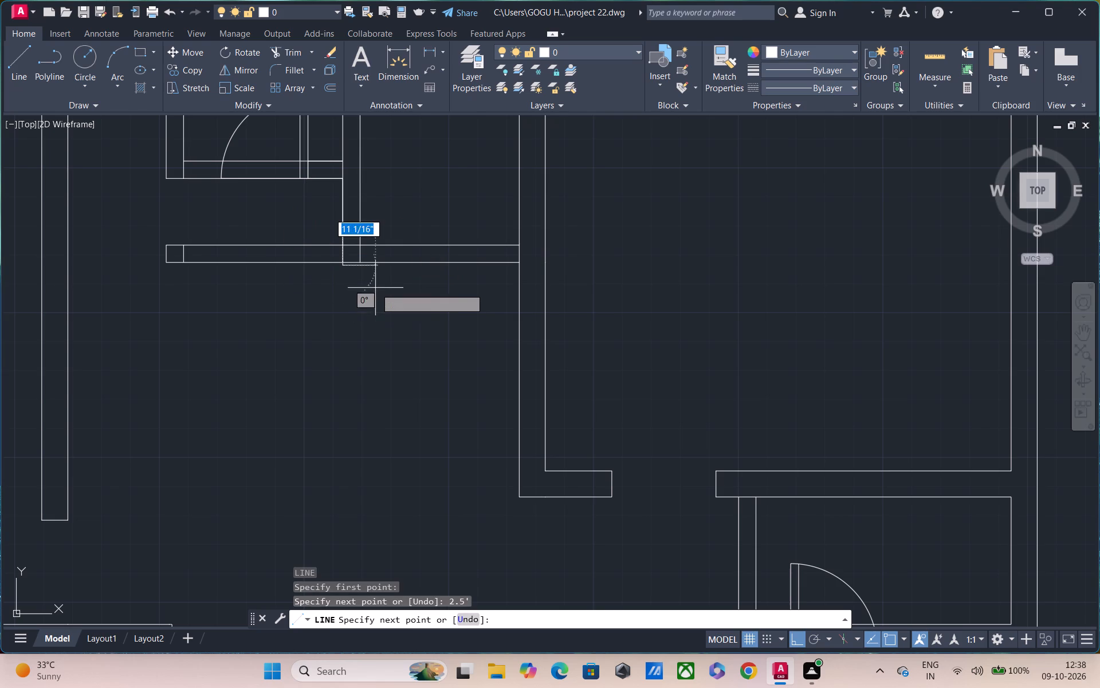
pyautogui.scroll(2, 371, 284)
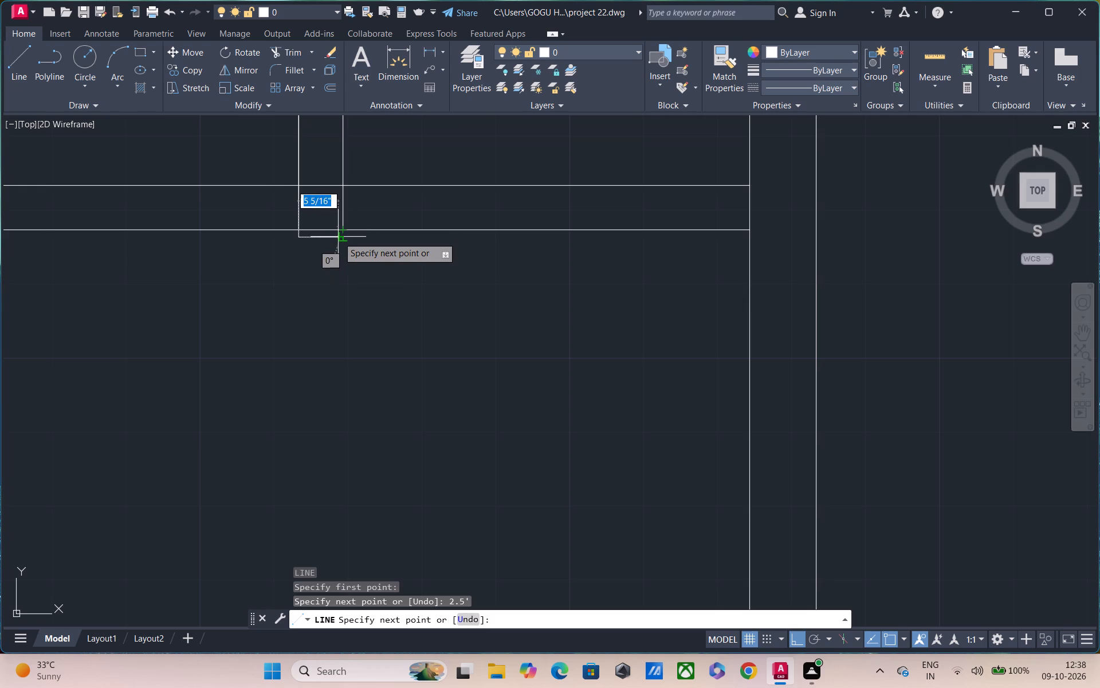
pyautogui.scroll(2, 338, 237)
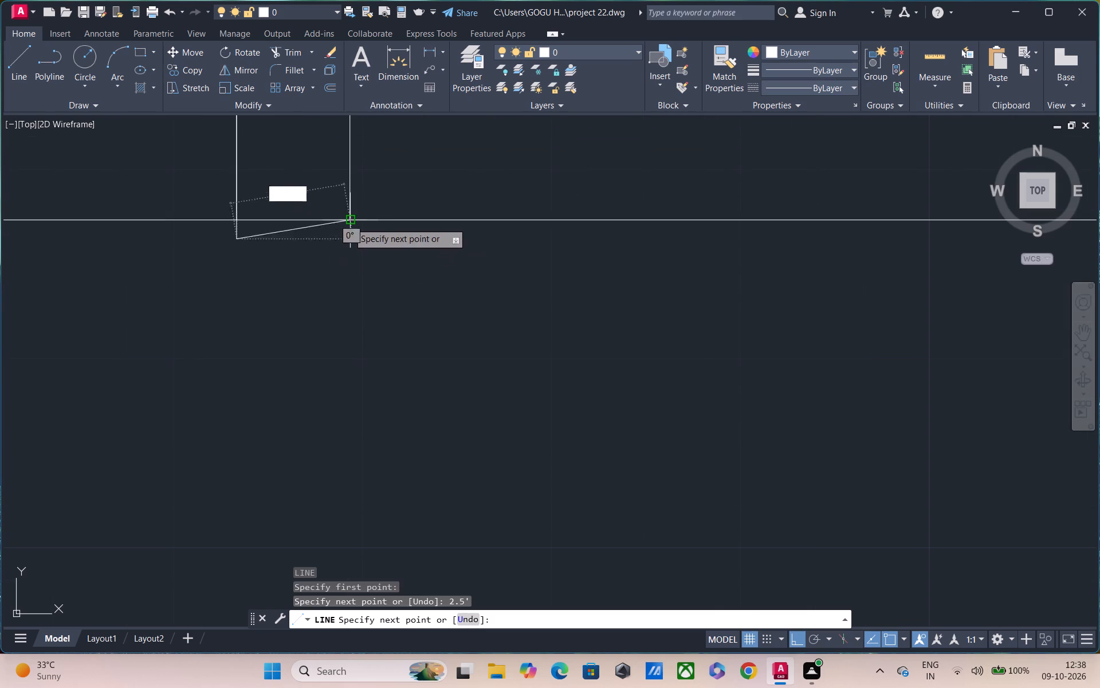
pyautogui.click(348, 234)
pyautogui.click(348, 220)
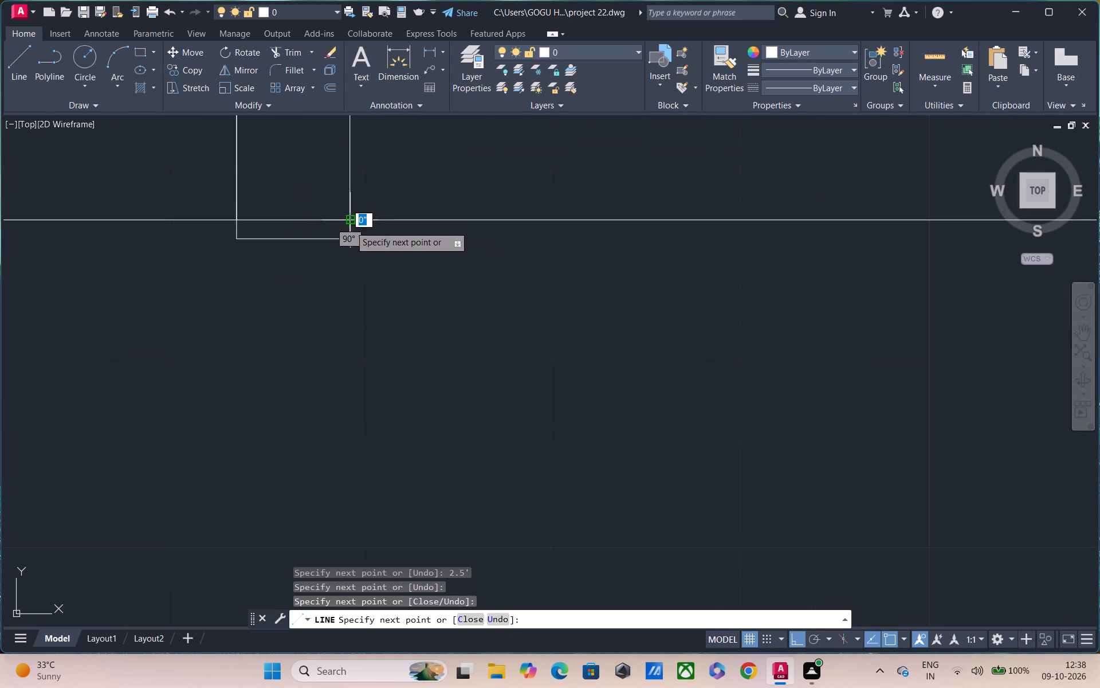
pyautogui.press('Escape')
# Move the two horizontal partition lines west of the junction down to the lower end of the 2.5' line.
pyautogui.scroll(-2, 369, 272)
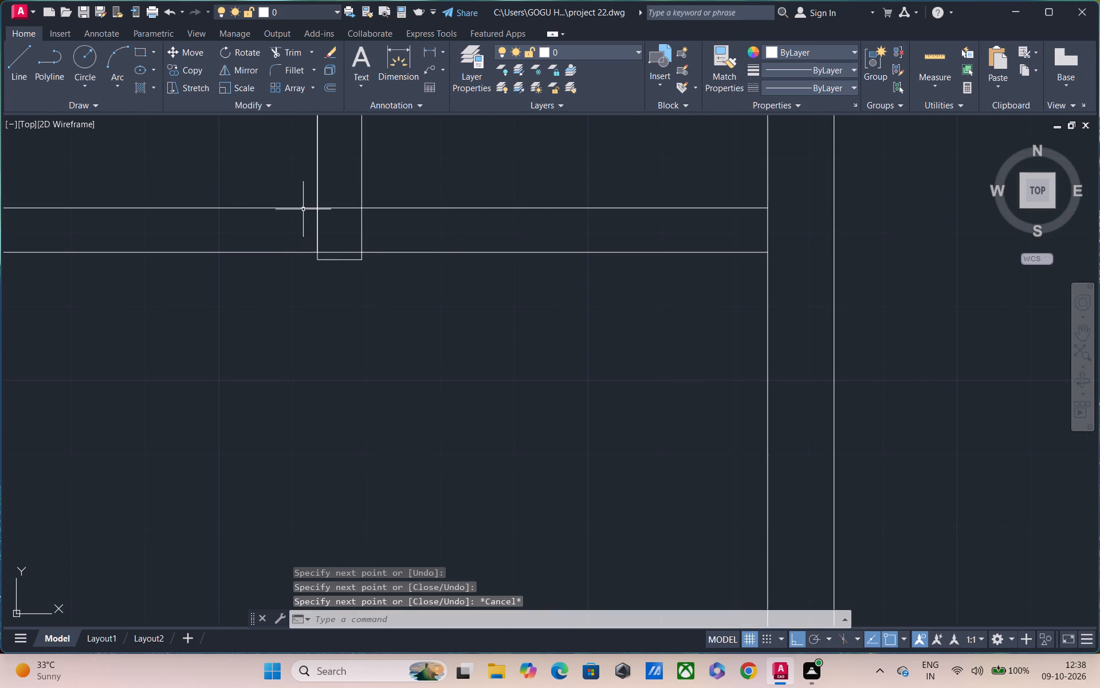
pyautogui.click(301, 203)
pyautogui.click(298, 210)
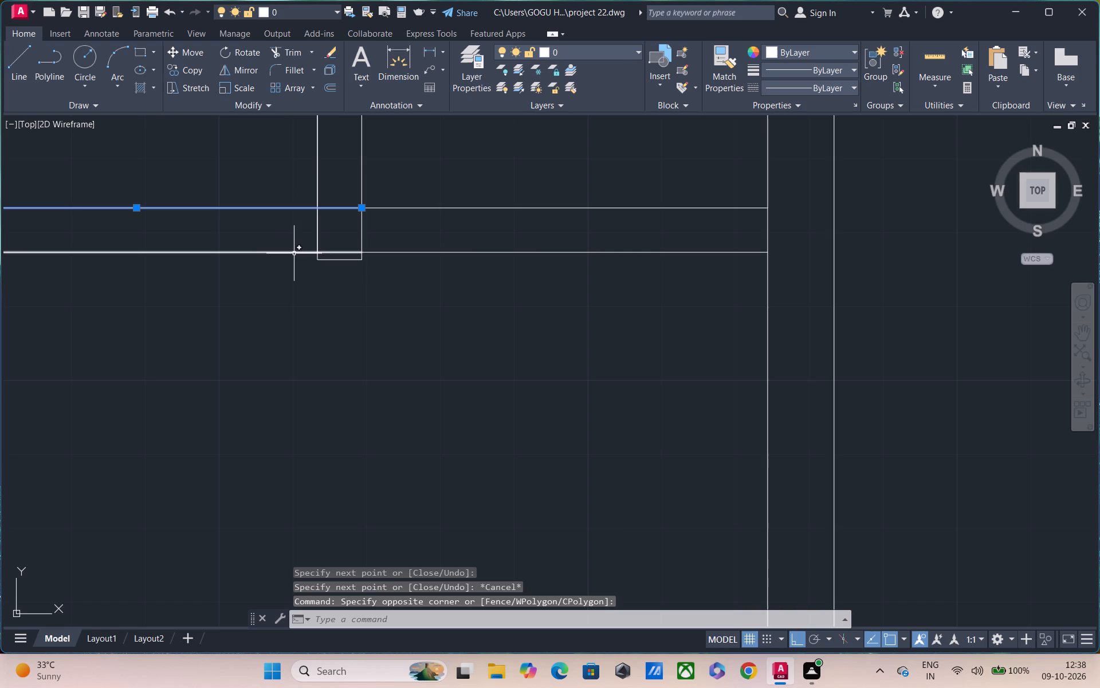
pyautogui.click(294, 253)
pyautogui.write('m')
pyautogui.press('space')
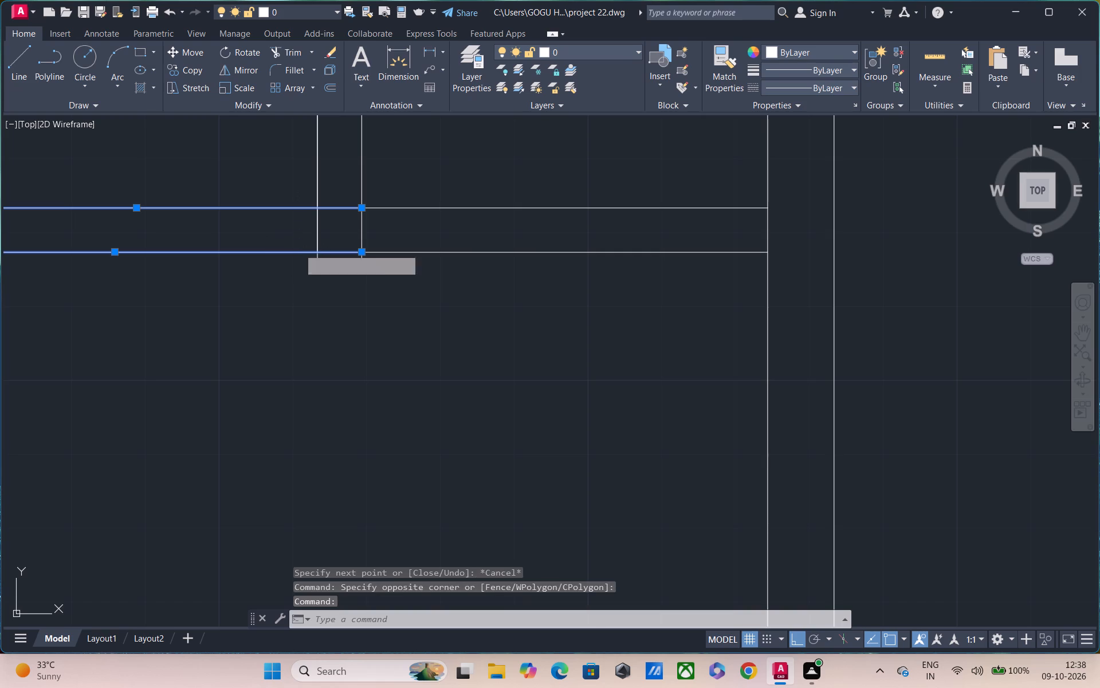
pyautogui.scroll(1, 324, 240)
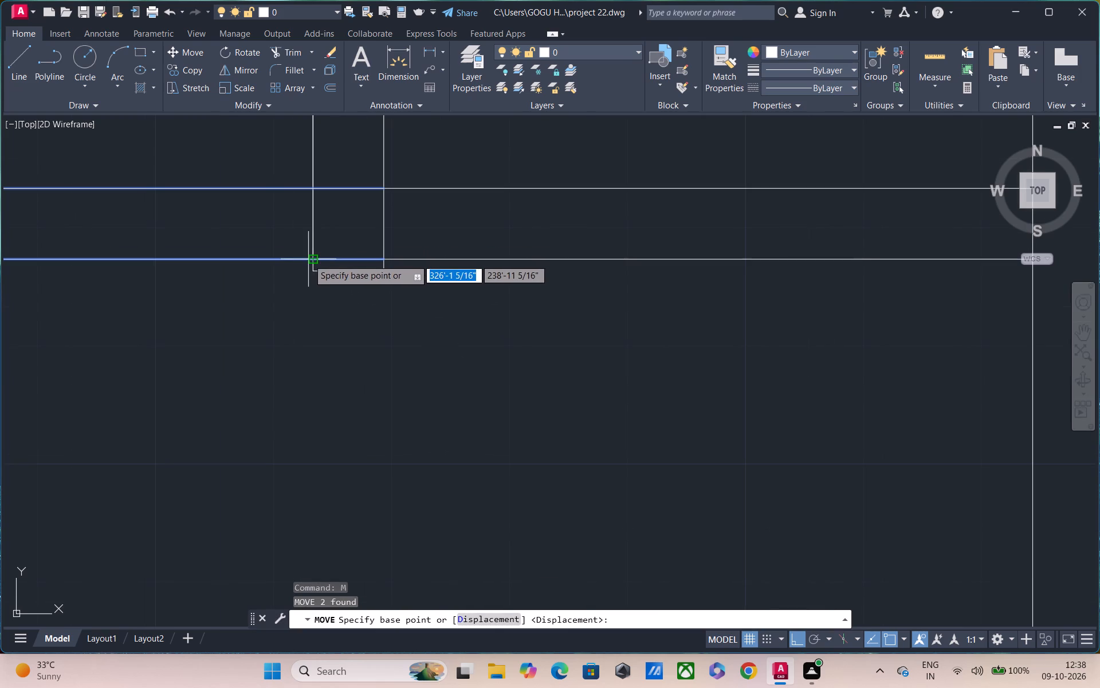
pyautogui.click(308, 259)
pyautogui.click(310, 270)
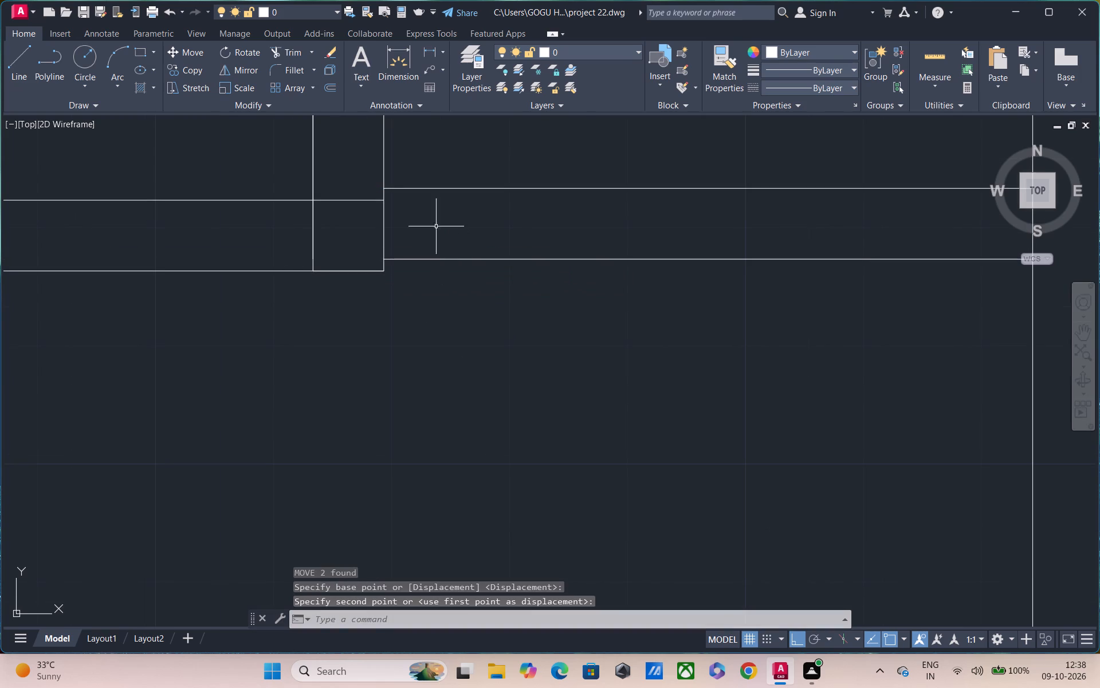
# Move the two horizontal partition lines east of the junction down to align with the lowered west lines.
pyautogui.click(423, 185)
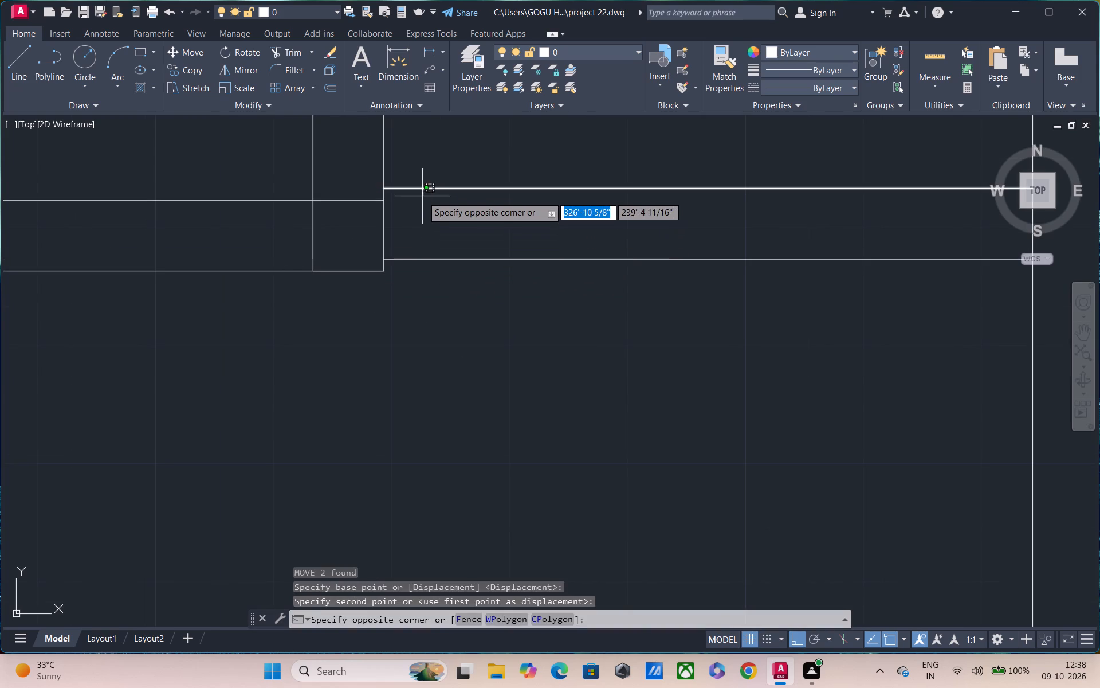
pyautogui.click(422, 192)
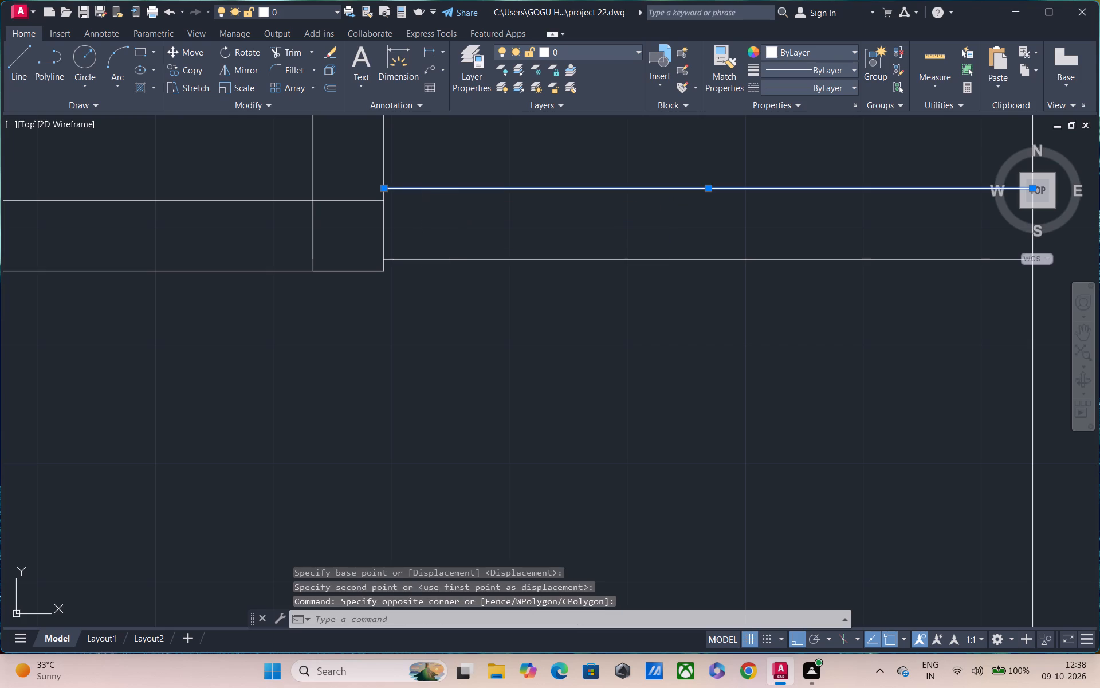
pyautogui.click(421, 259)
pyautogui.write('m')
pyautogui.press('space')
pyautogui.scroll(3, 412, 258)
pyautogui.moveTo(296, 266); pyautogui.dragTo(296, 272)
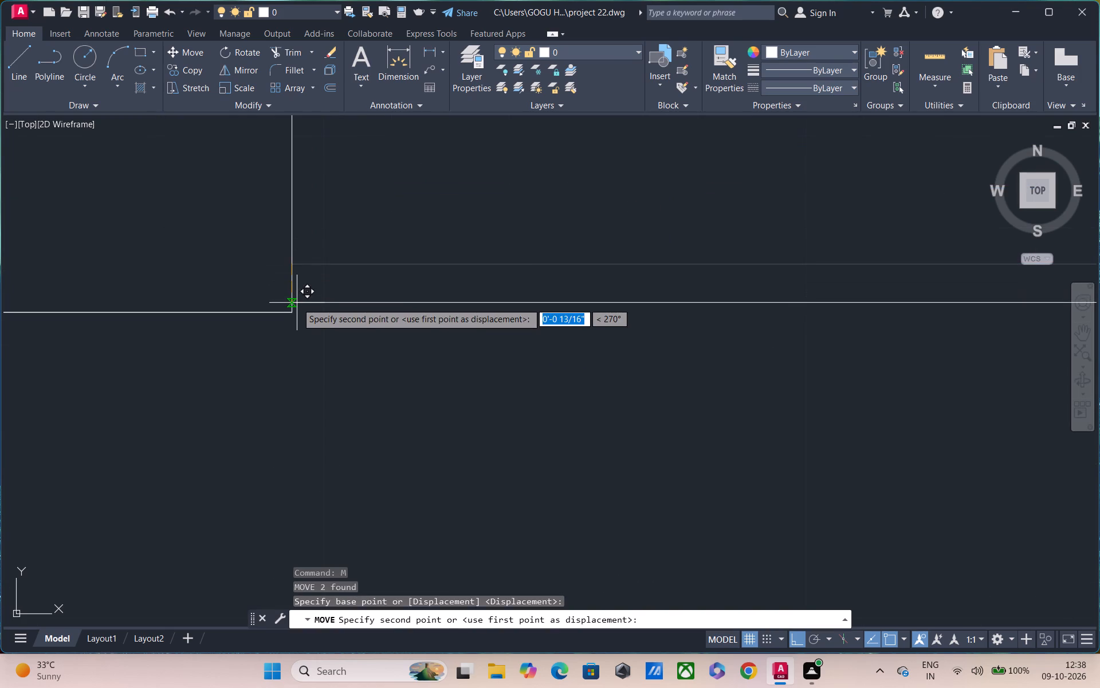
pyautogui.click(297, 308)
pyautogui.scroll(-4, 297, 305)
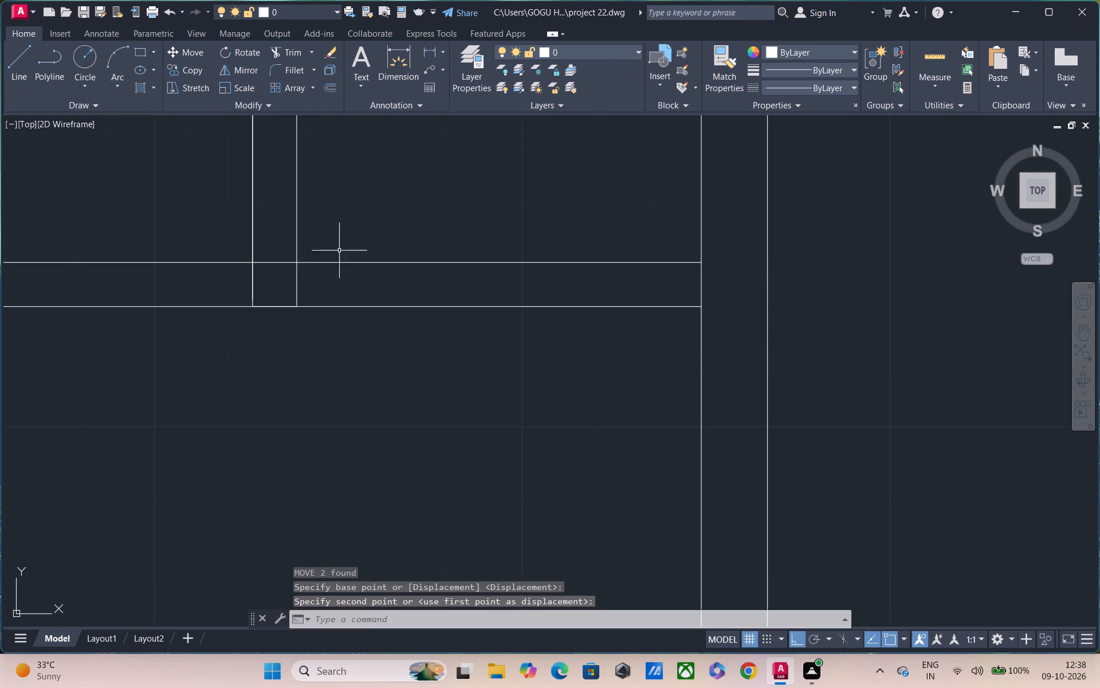
pyautogui.scroll(-2, 368, 209)
pyautogui.press('Escape')
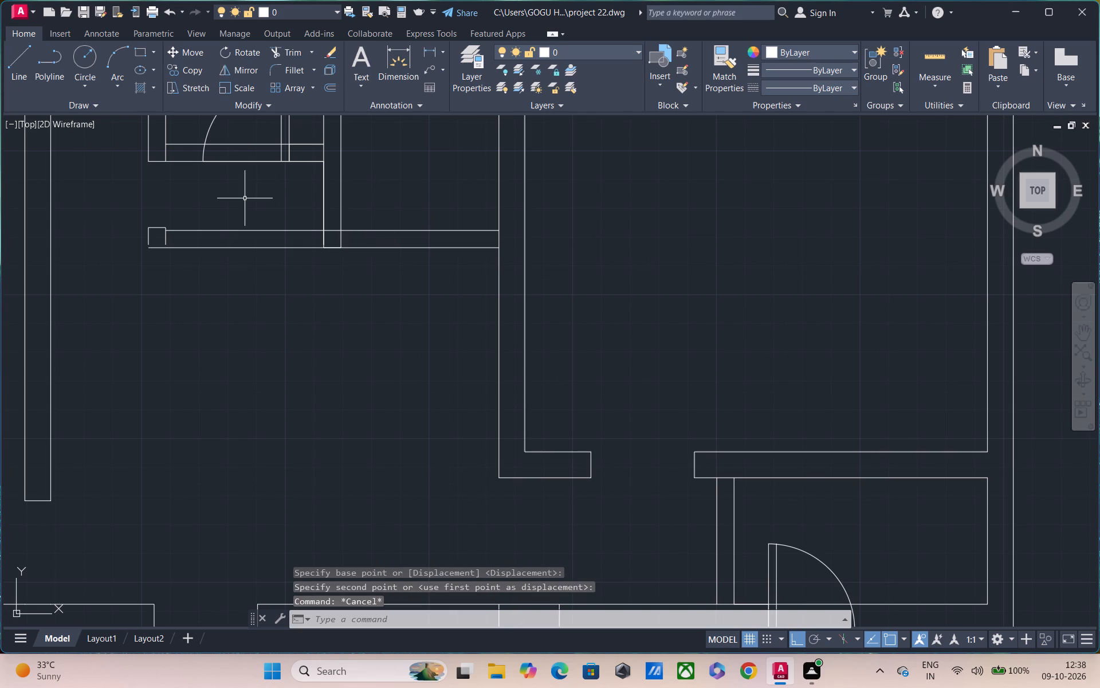
# Trim both wall lines across the door opening in the small top room's lower wall.
pyautogui.write('tr')
pyautogui.press('space')
pyautogui.scroll(1, 243, 191)
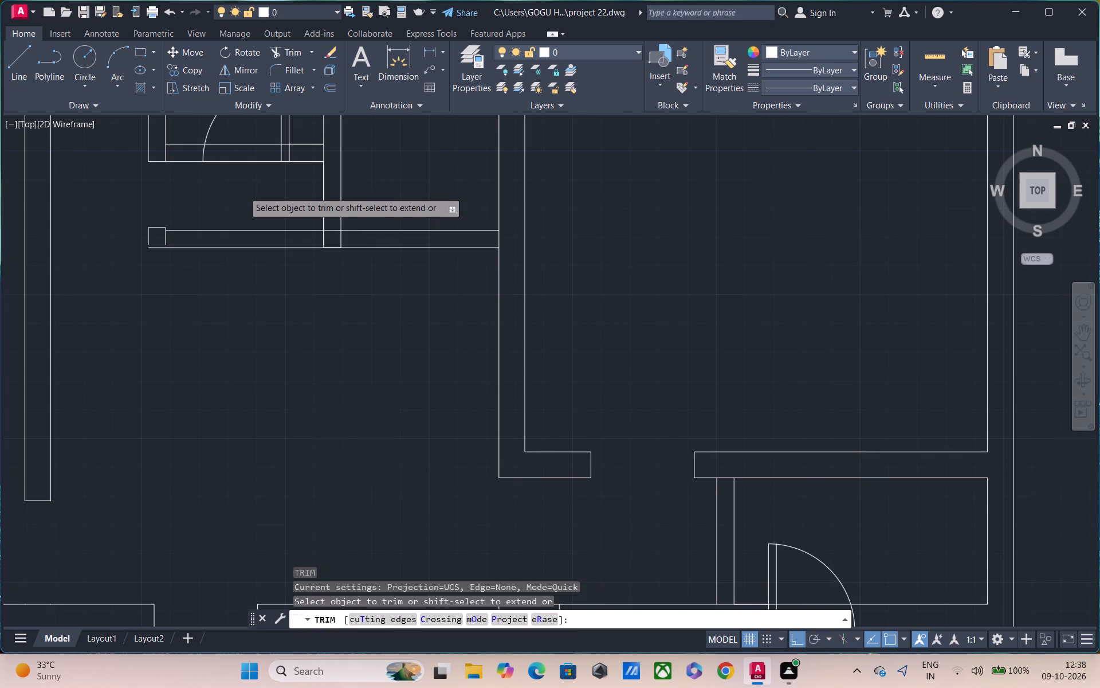
pyautogui.moveTo(253, 137); pyautogui.dragTo(305, 306, button='middle')
pyautogui.moveTo(301, 251); pyautogui.dragTo(302, 362)
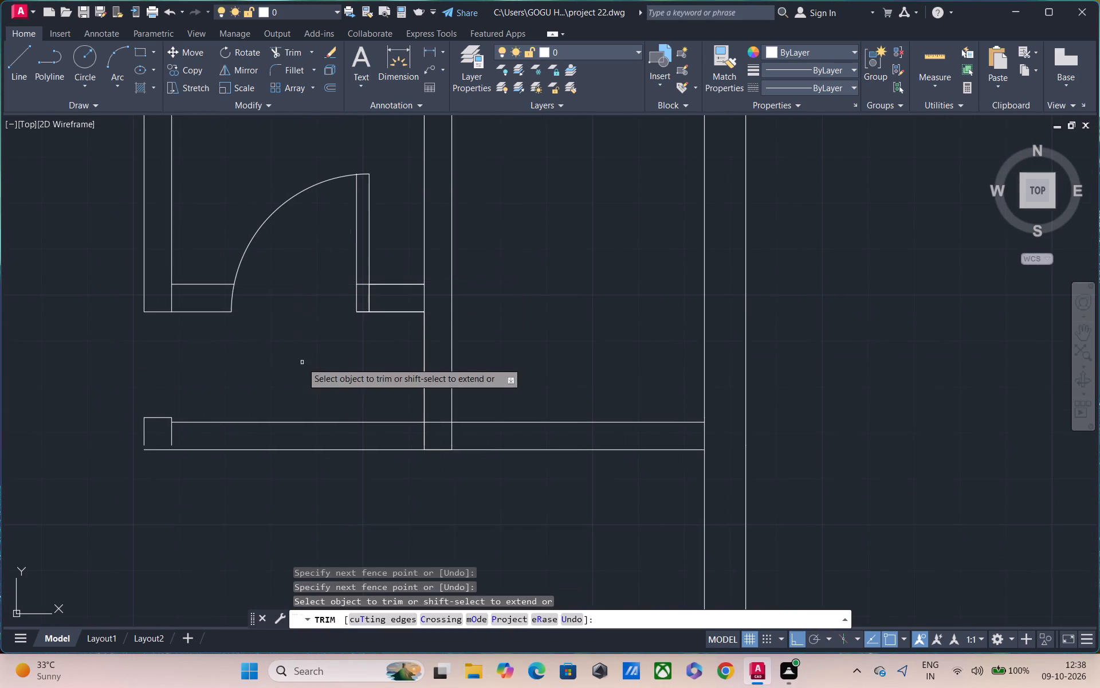
pyautogui.scroll(-2, 302, 366)
pyautogui.press('`')
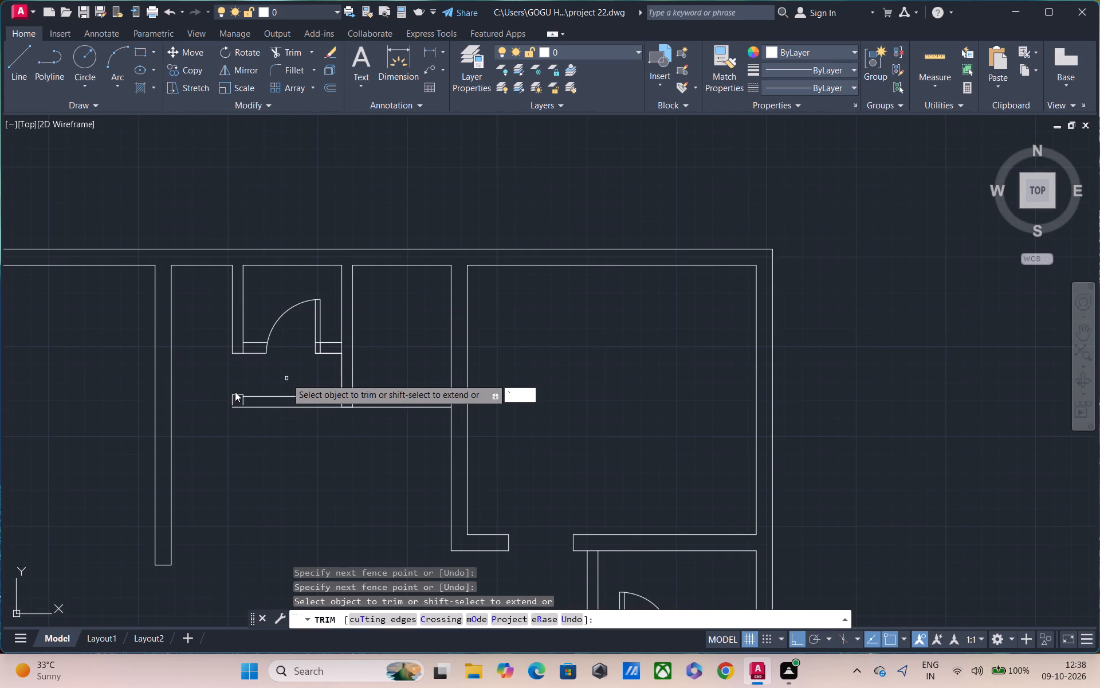
pyautogui.press('Escape')
pyautogui.press('Escape')
# Move the three short end lines at the horizontal partition's west end down onto its lowered lower-left corner.
pyautogui.click(225, 386)
pyautogui.click(258, 417)
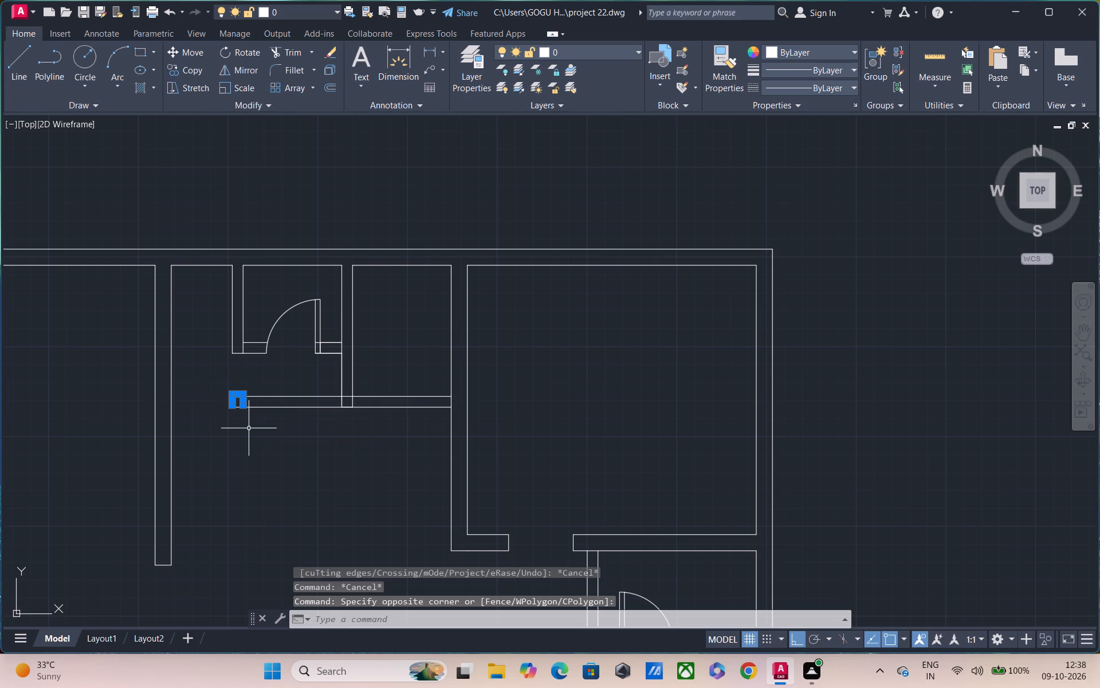
pyautogui.write('m')
pyautogui.press('space')
pyautogui.scroll(3, 252, 424)
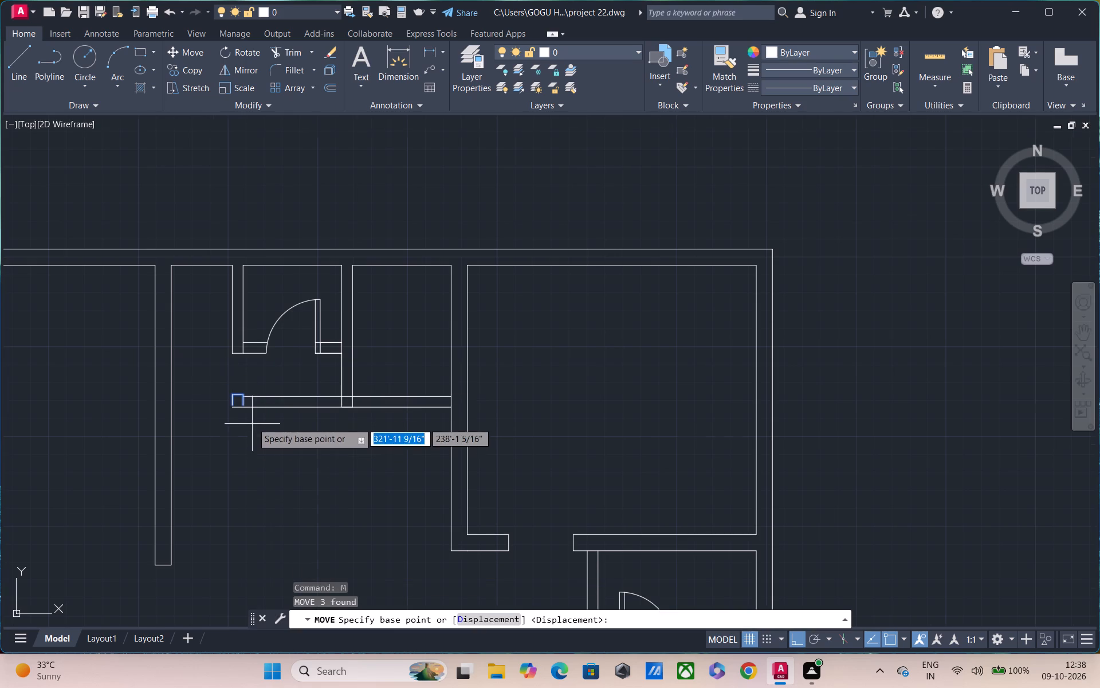
pyautogui.click(168, 354)
pyautogui.click(168, 360)
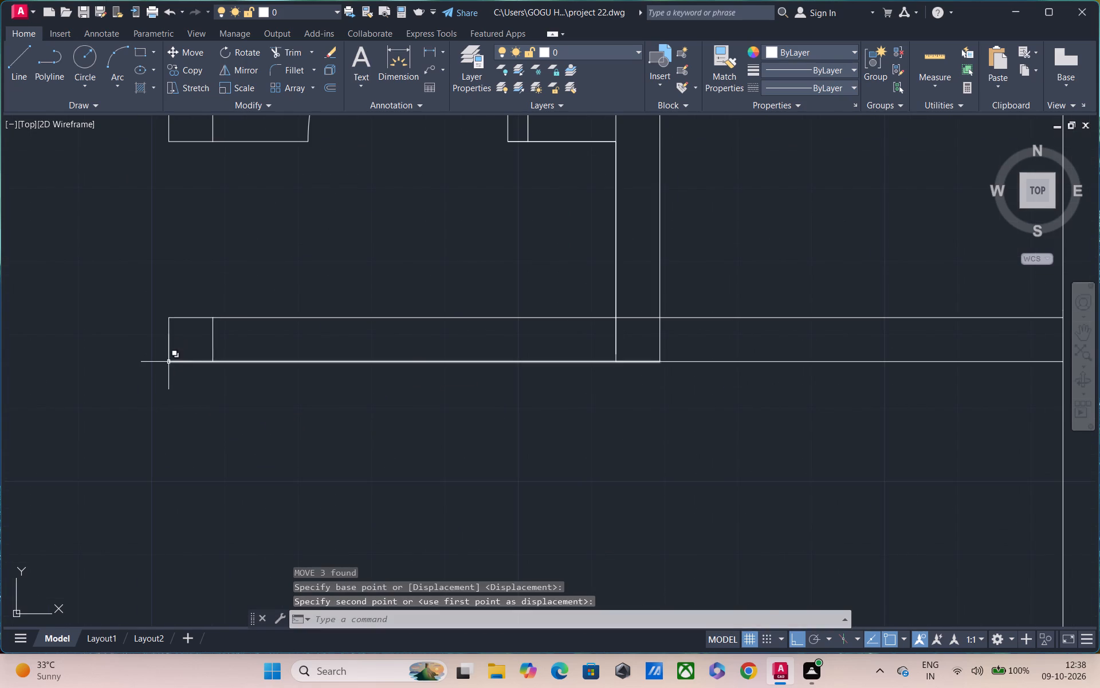
pyautogui.scroll(-3, 171, 360)
pyautogui.press('Escape')
# Copy the easternmost door symbol by its lower-left corner to the wall junction on the horizontal partition below the small top room.
pyautogui.scroll(2, 254, 319)
pyautogui.moveTo(255, 319); pyautogui.dragTo(248, 291, button='middle')
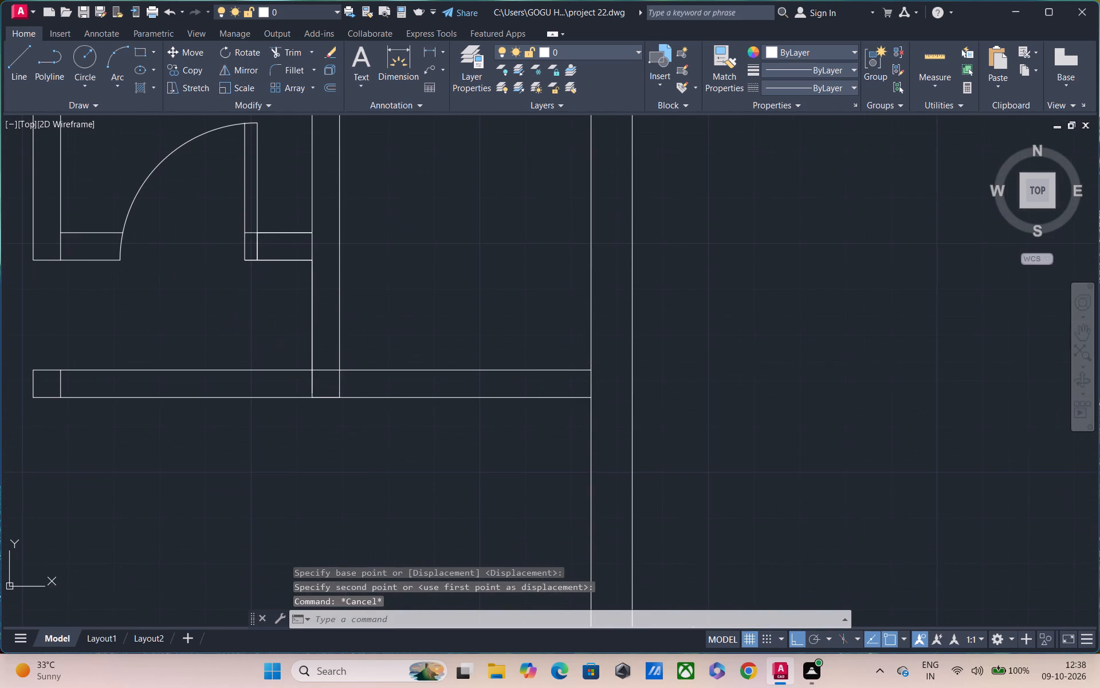
pyautogui.scroll(-1, 259, 284)
pyautogui.scroll(-2, 467, 325)
pyautogui.moveTo(506, 341); pyautogui.dragTo(450, 316, button='middle')
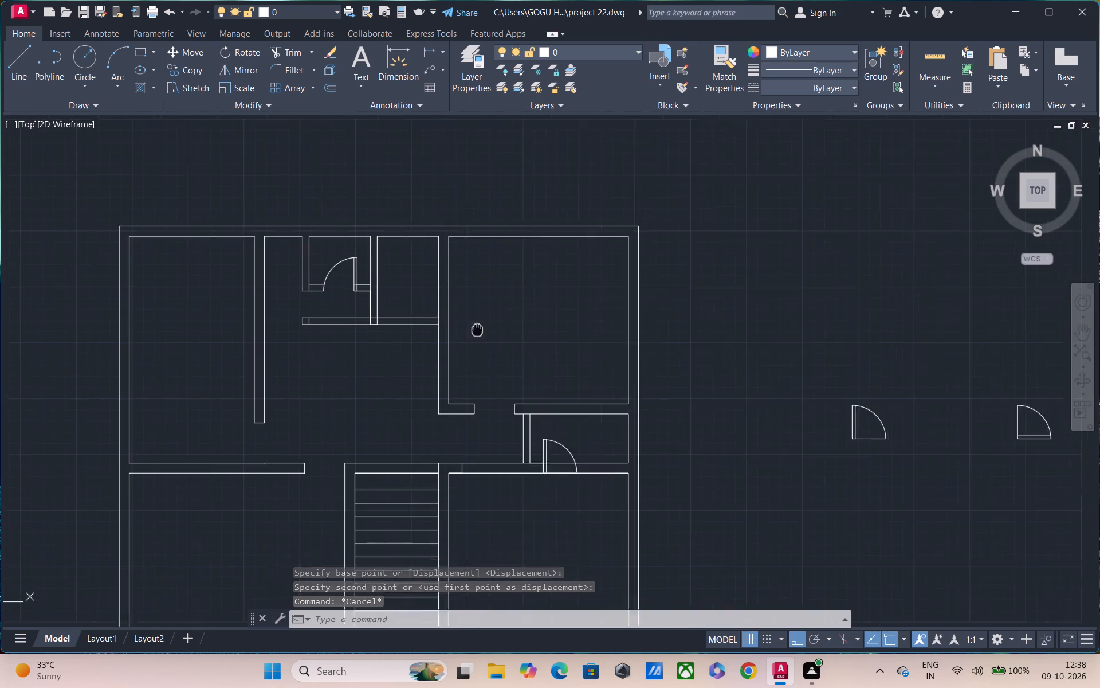
pyautogui.moveTo(450, 316); pyautogui.dragTo(283, 280, button='middle')
pyautogui.moveTo(751, 299); pyautogui.dragTo(767, 299)
pyautogui.click(949, 432)
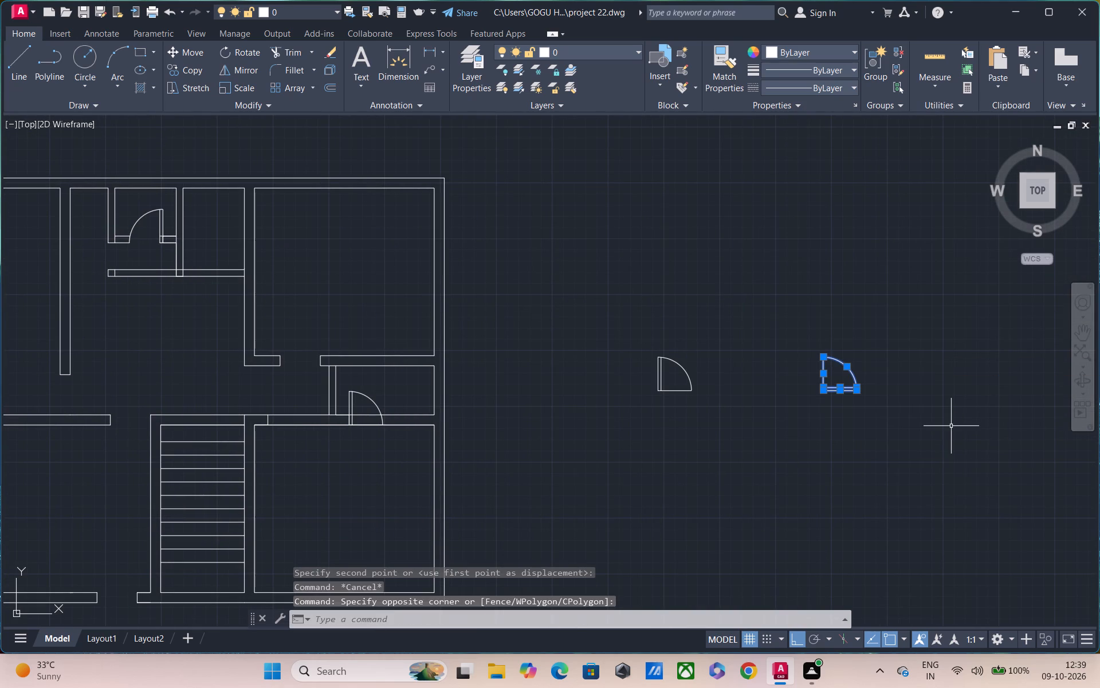
pyautogui.write('co')
pyautogui.press('space')
pyautogui.scroll(2, 897, 405)
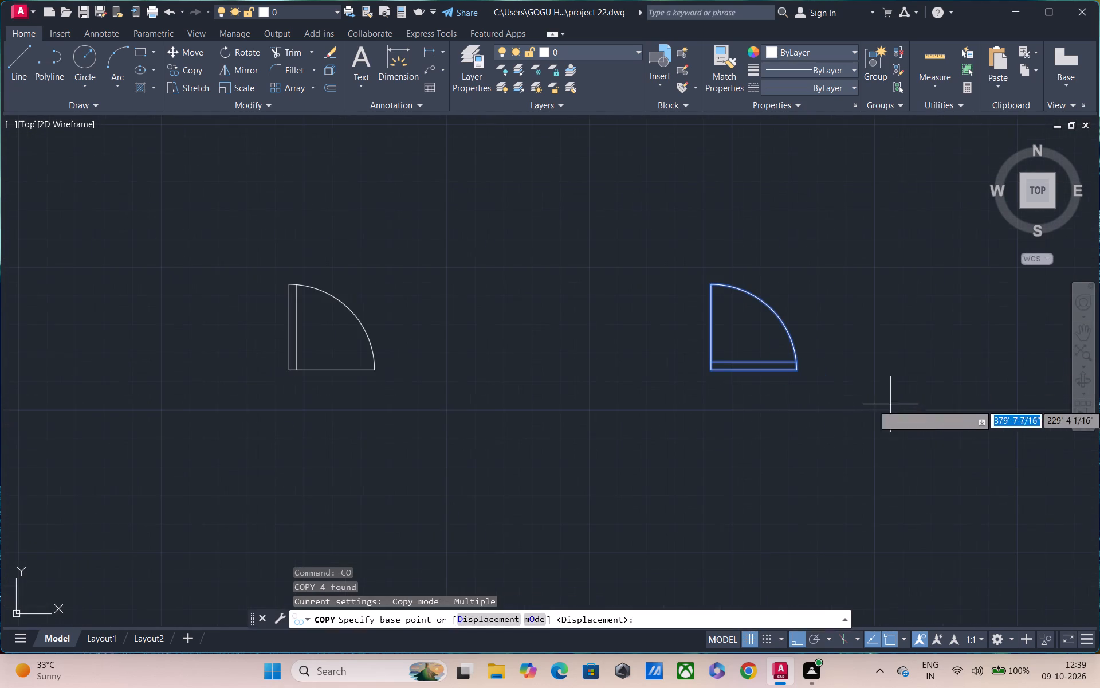
pyautogui.click(706, 373)
pyautogui.scroll(-3, 473, 441)
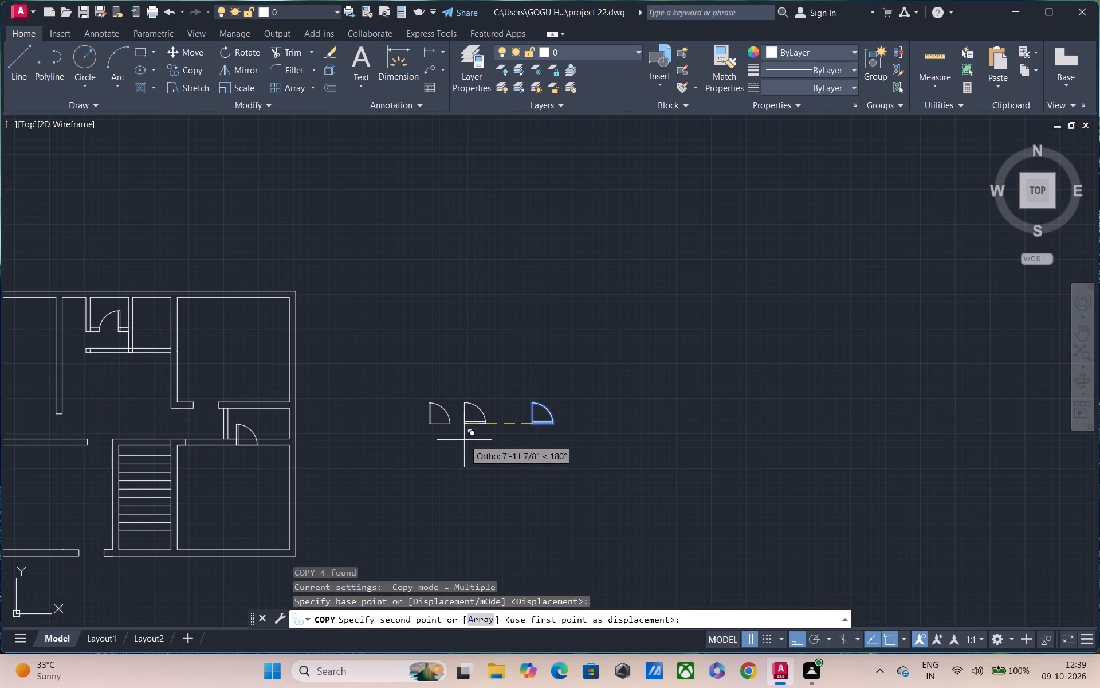
pyautogui.press('F8')
pyautogui.moveTo(180, 480); pyautogui.dragTo(237, 367, button='middle')
pyautogui.moveTo(244, 373); pyautogui.dragTo(289, 485, button='middle')
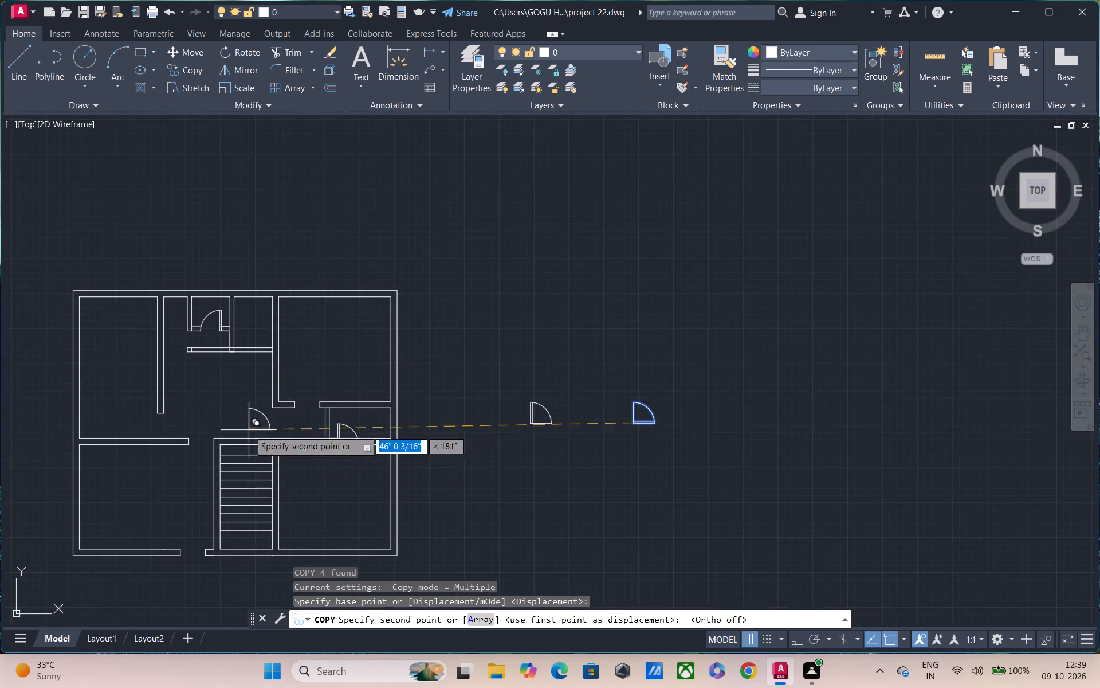
pyautogui.scroll(2, 229, 375)
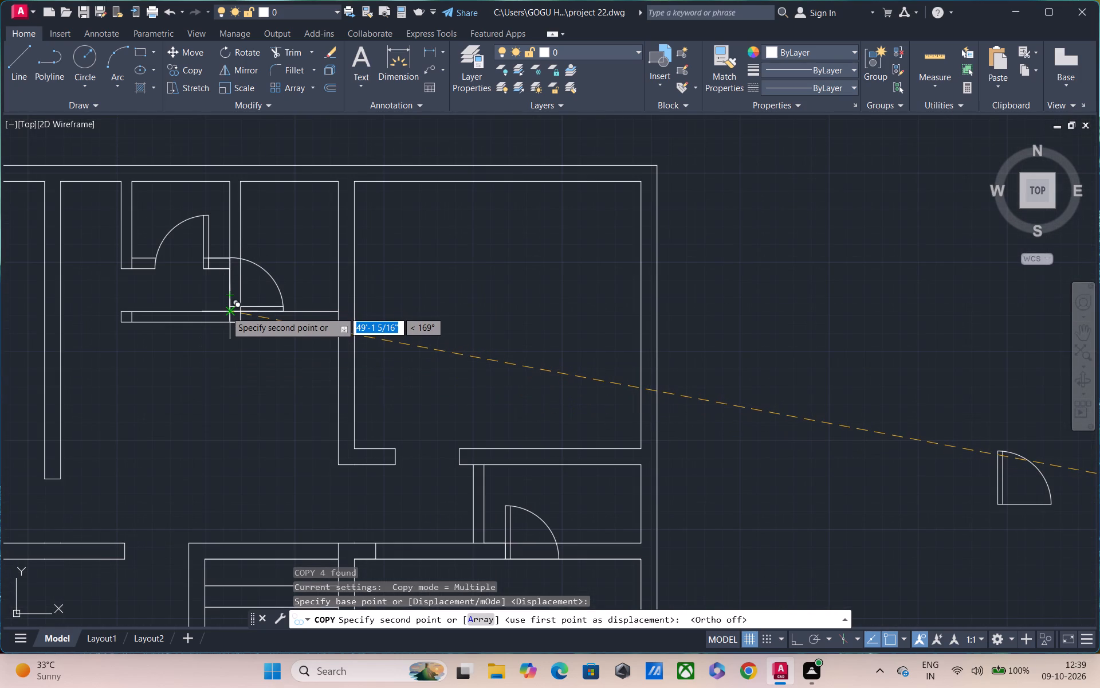
pyautogui.click(227, 323)
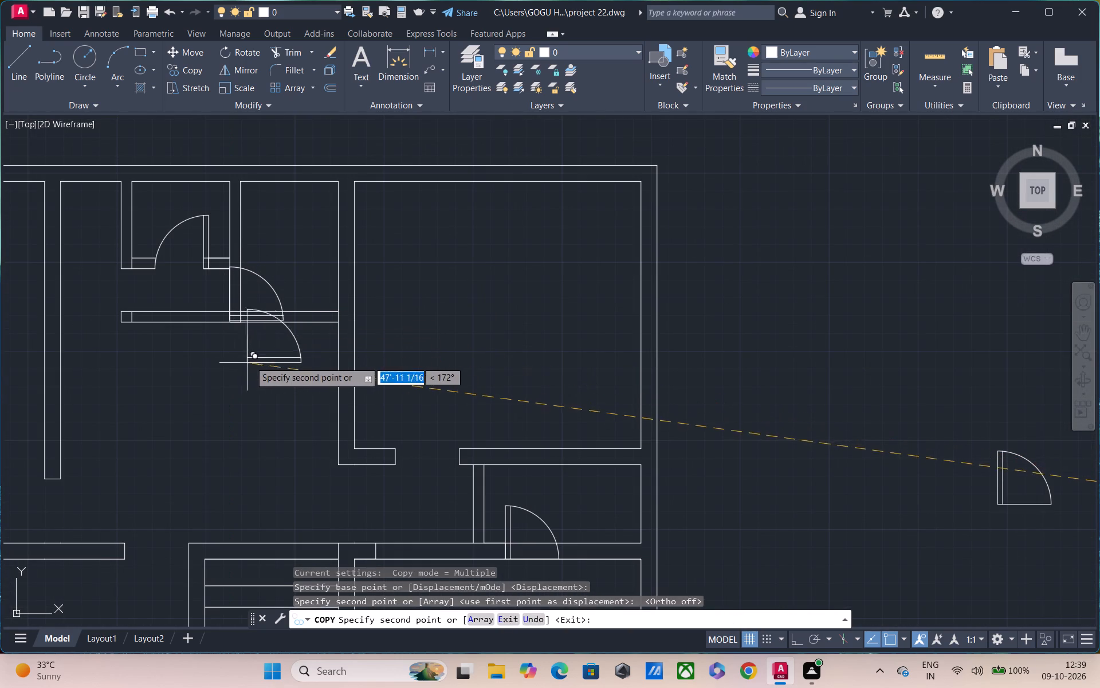
pyautogui.press('Escape')
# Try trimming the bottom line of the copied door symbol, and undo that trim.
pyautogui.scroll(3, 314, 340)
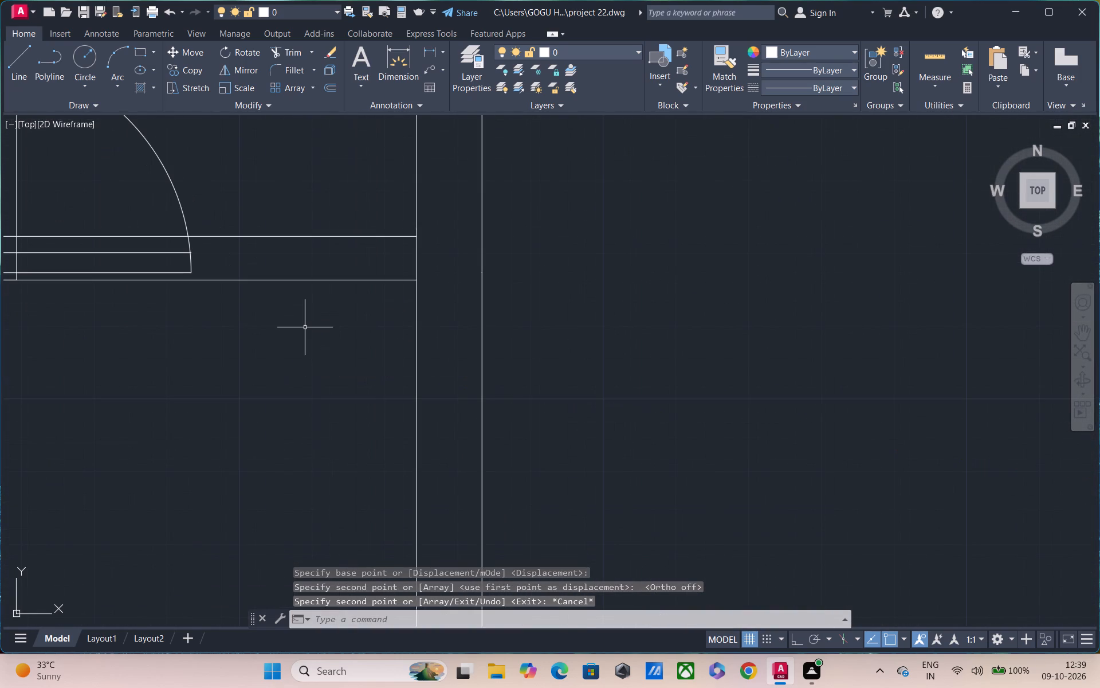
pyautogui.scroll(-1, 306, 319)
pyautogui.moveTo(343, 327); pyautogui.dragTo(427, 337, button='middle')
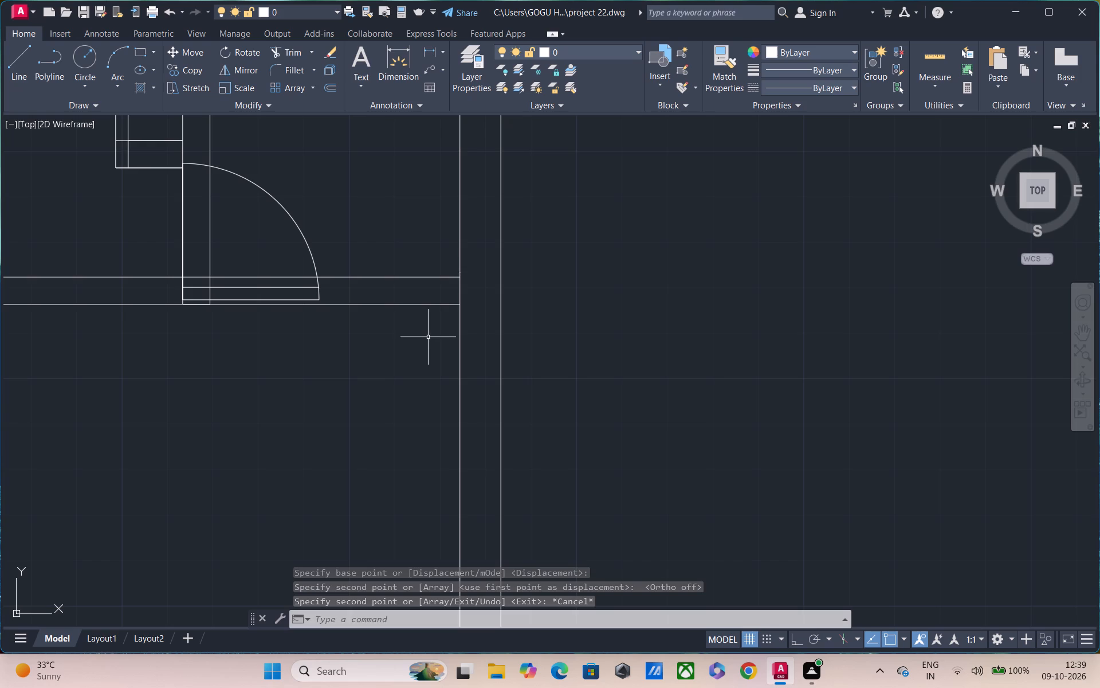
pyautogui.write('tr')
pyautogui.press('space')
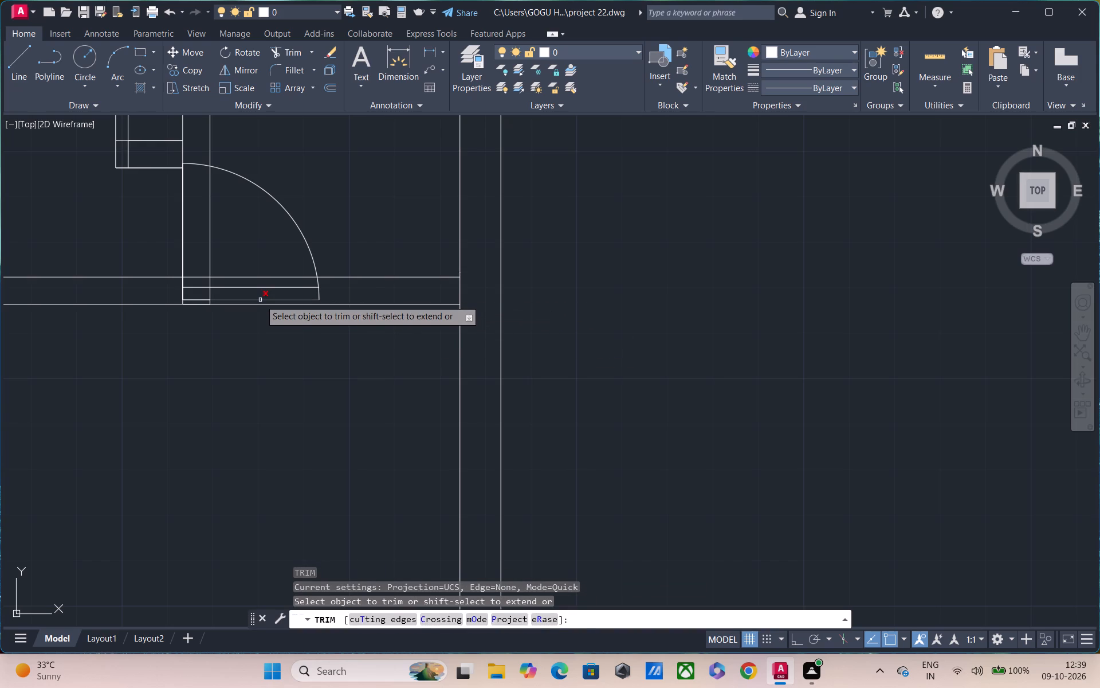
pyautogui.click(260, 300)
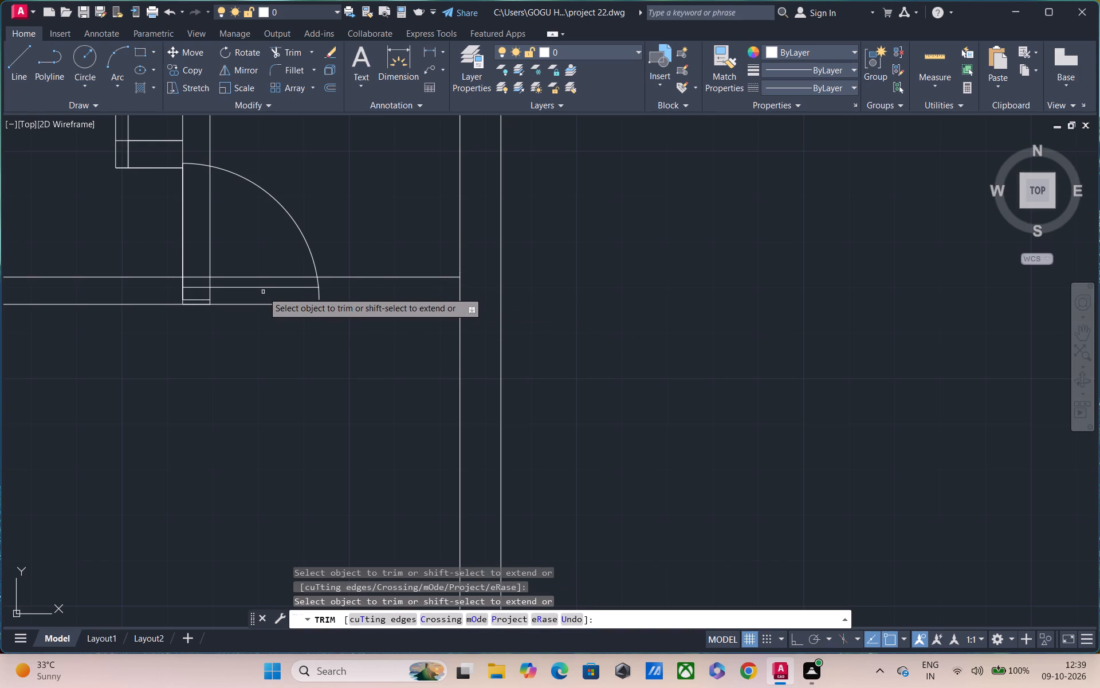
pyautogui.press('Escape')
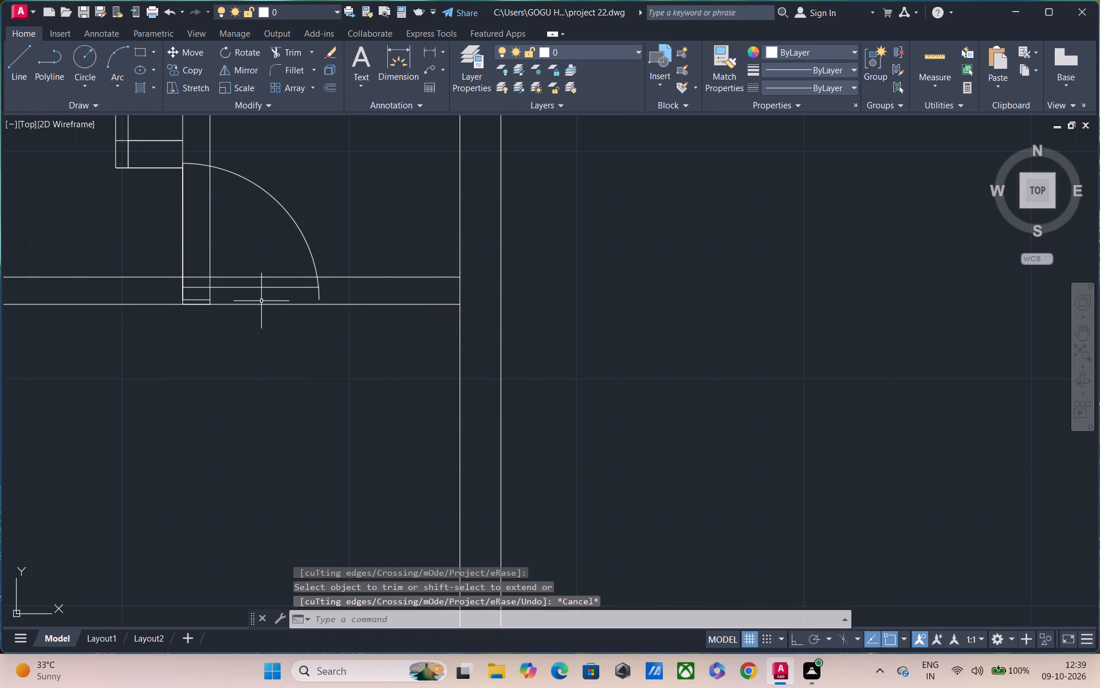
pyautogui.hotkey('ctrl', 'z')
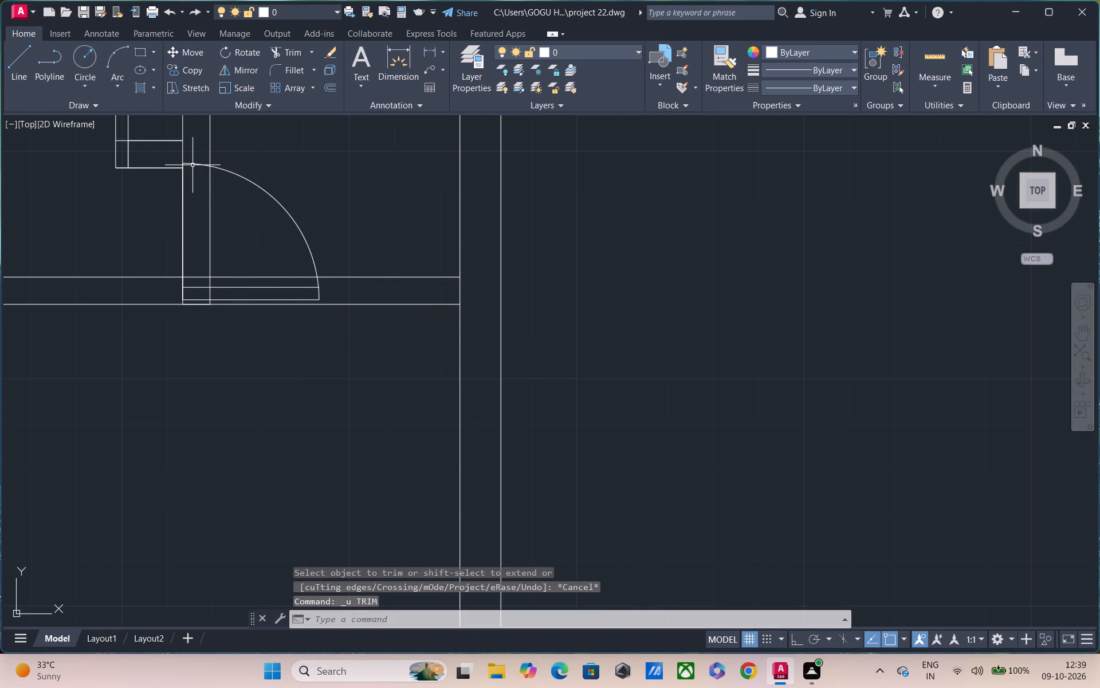
# Move the copied door symbol down so its lower-left corner sits on the horizontal partition's lower line.
pyautogui.click(173, 158)
pyautogui.click(348, 355)
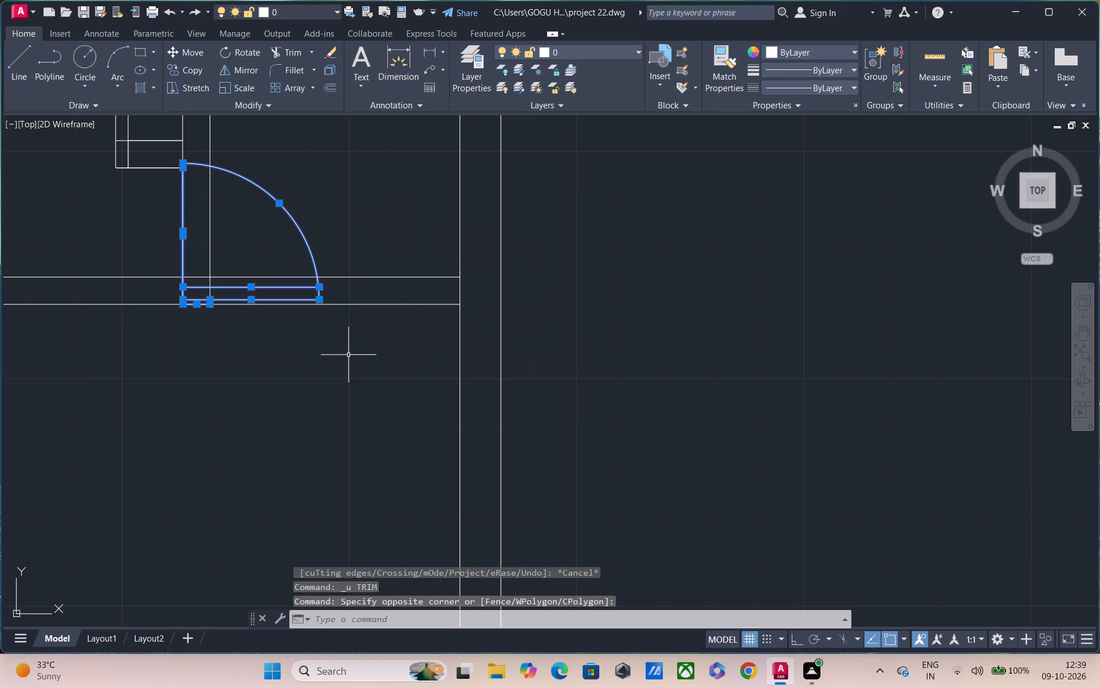
pyautogui.write('m')
pyautogui.press('space')
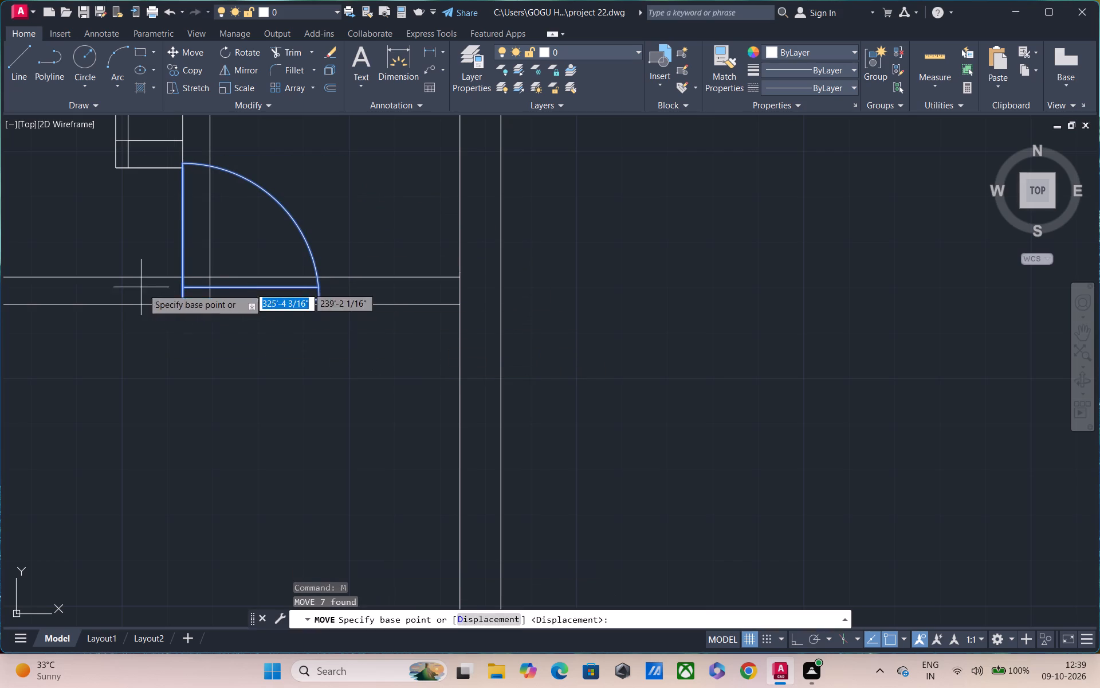
pyautogui.click(183, 298)
pyautogui.click(184, 307)
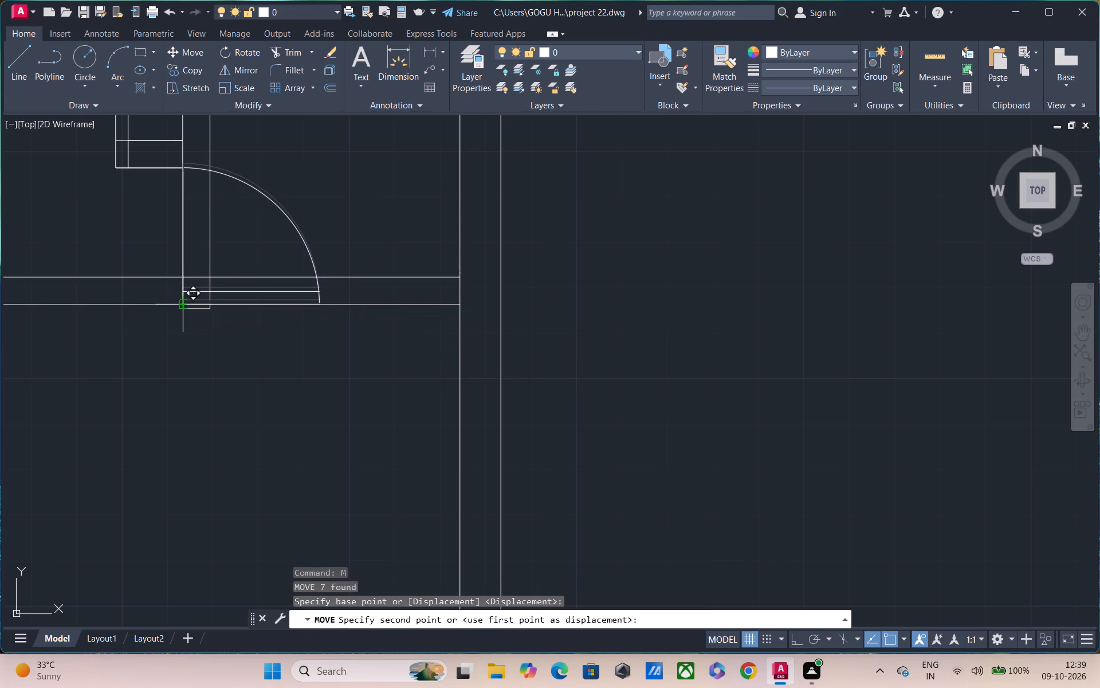
pyautogui.press('Escape')
# Trim the copied door's inner leaf line east of the junction and the short lines projecting below the horizontal partition.
pyautogui.write('tr')
pyautogui.press('space')
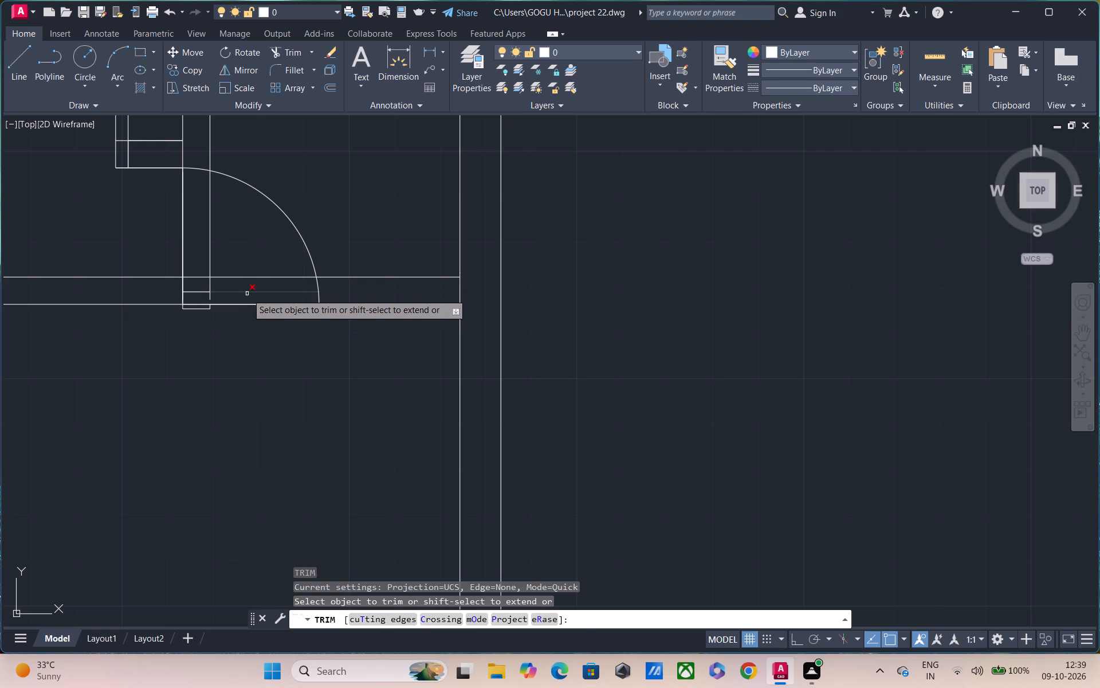
pyautogui.click(247, 294)
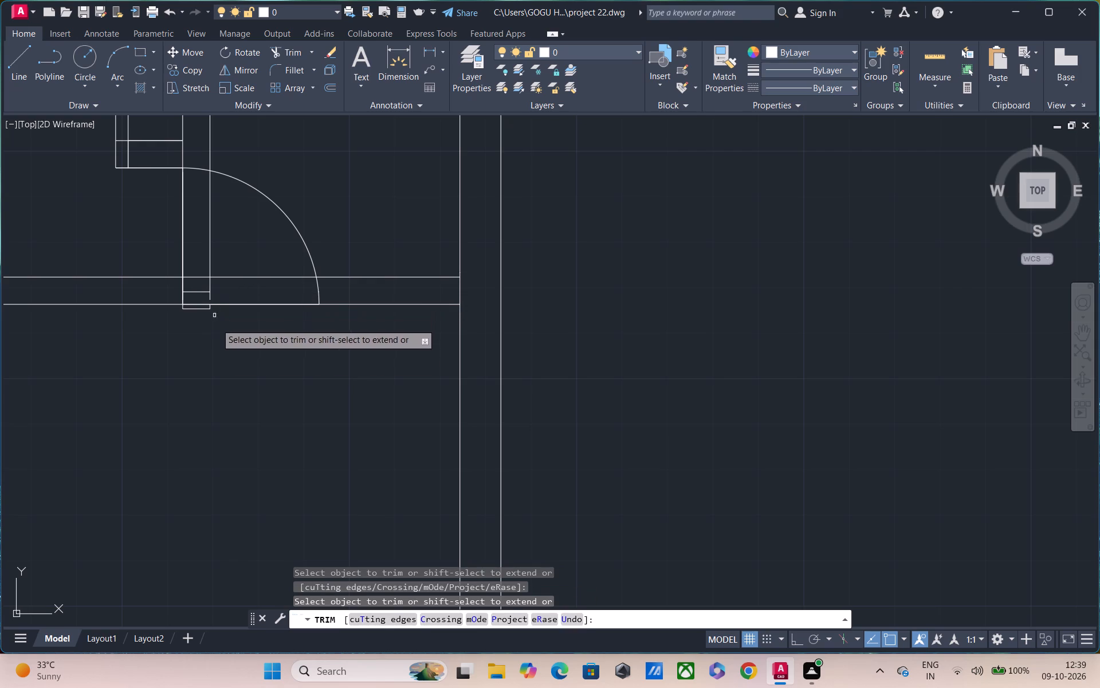
pyautogui.moveTo(220, 351); pyautogui.dragTo(232, 447, button='middle')
pyautogui.scroll(3, 213, 422)
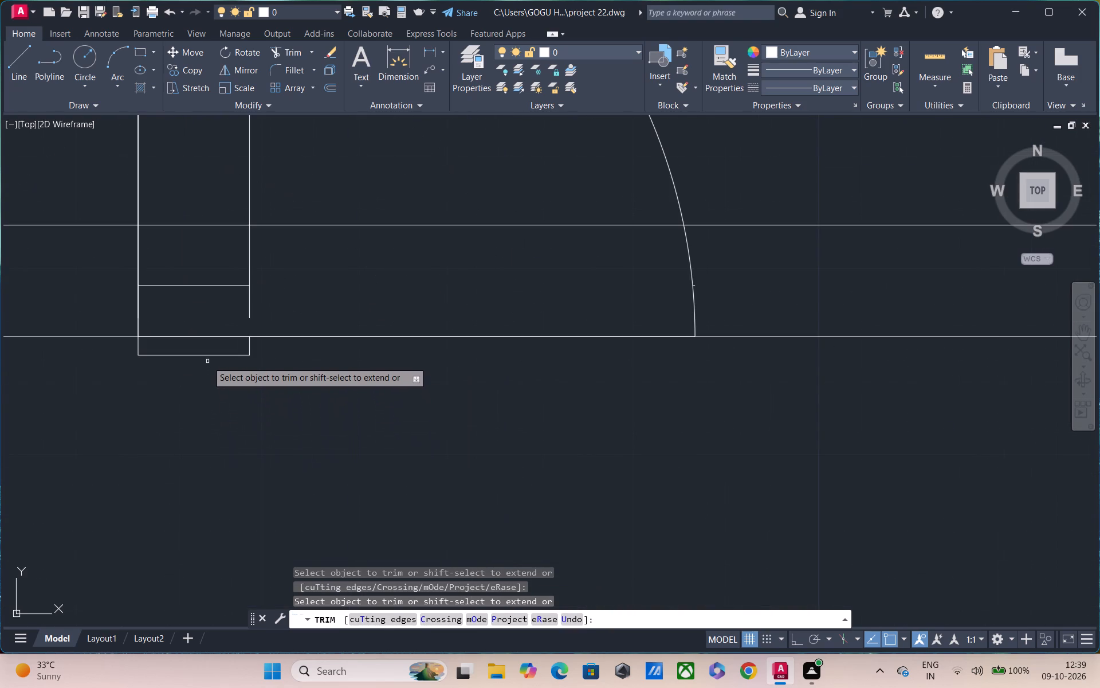
pyautogui.click(207, 357)
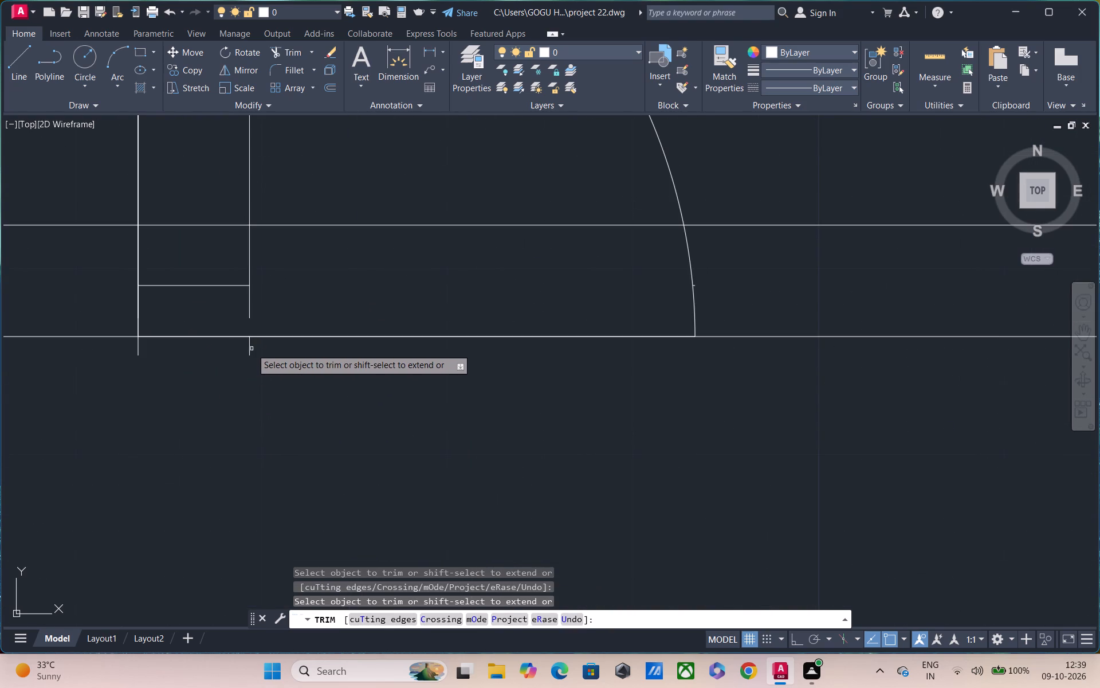
pyautogui.click(252, 349)
pyautogui.click(201, 354)
pyautogui.moveTo(148, 349); pyautogui.dragTo(126, 353)
# Trim the leftover junction lines and the door arc's end lying between the horizontal partition's two lines.
pyautogui.moveTo(163, 276); pyautogui.dragTo(163, 292)
pyautogui.moveTo(151, 288); pyautogui.dragTo(144, 291)
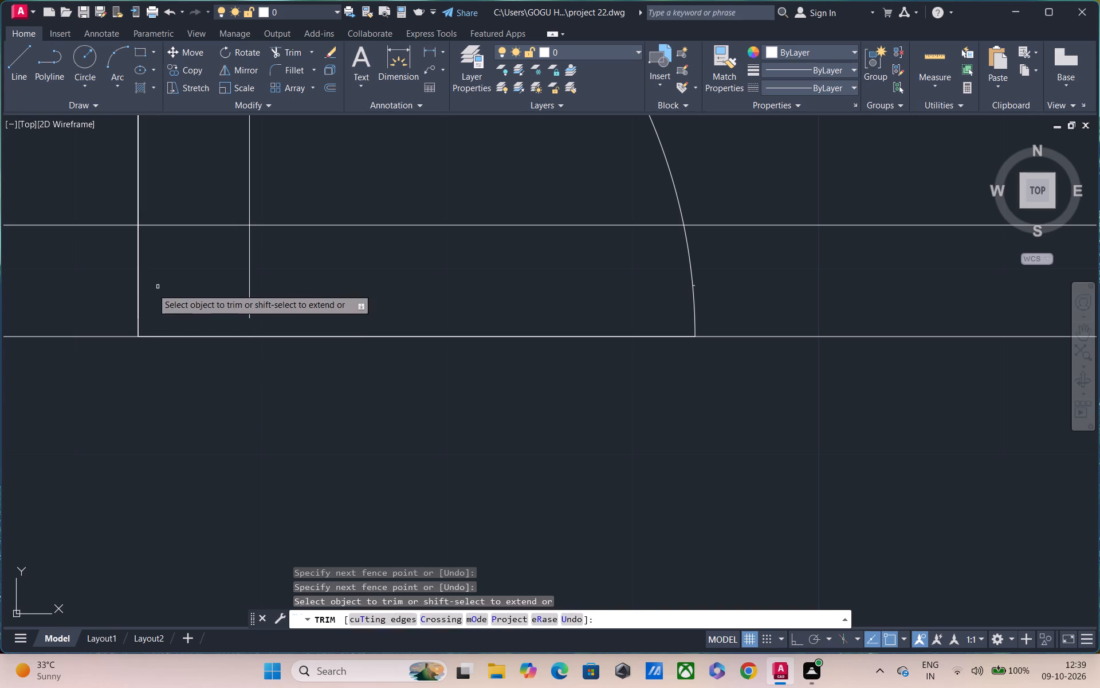
pyautogui.moveTo(144, 291); pyautogui.dragTo(119, 299)
pyautogui.moveTo(271, 263); pyautogui.dragTo(238, 280)
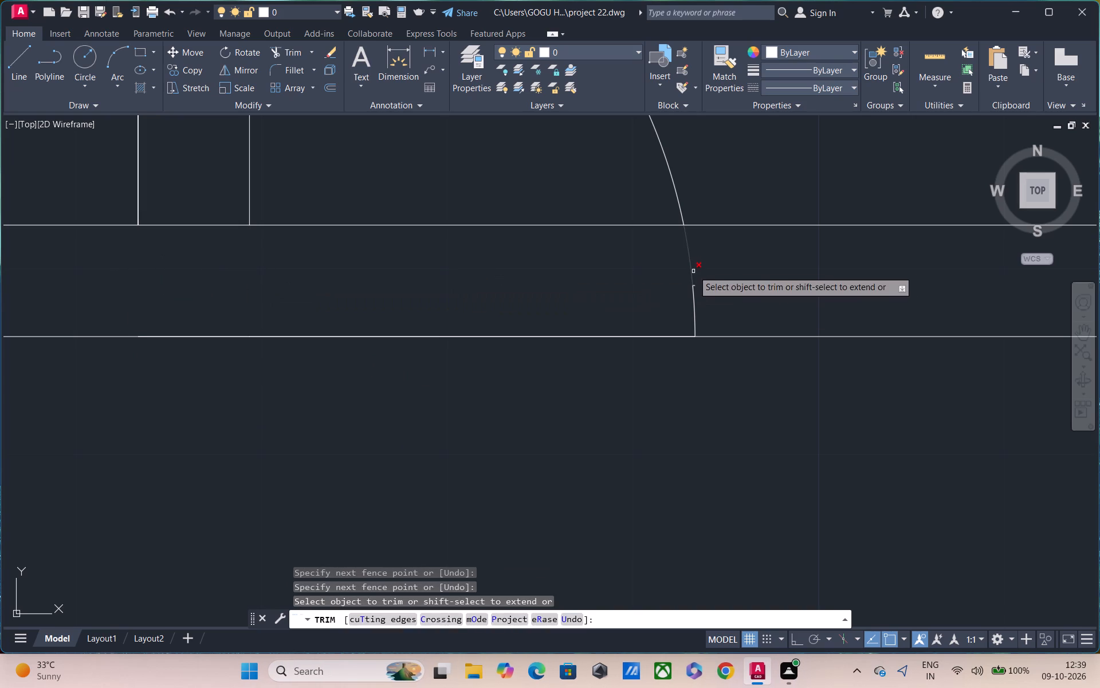
pyautogui.moveTo(711, 263); pyautogui.dragTo(669, 277)
pyautogui.moveTo(718, 294); pyautogui.dragTo(650, 313)
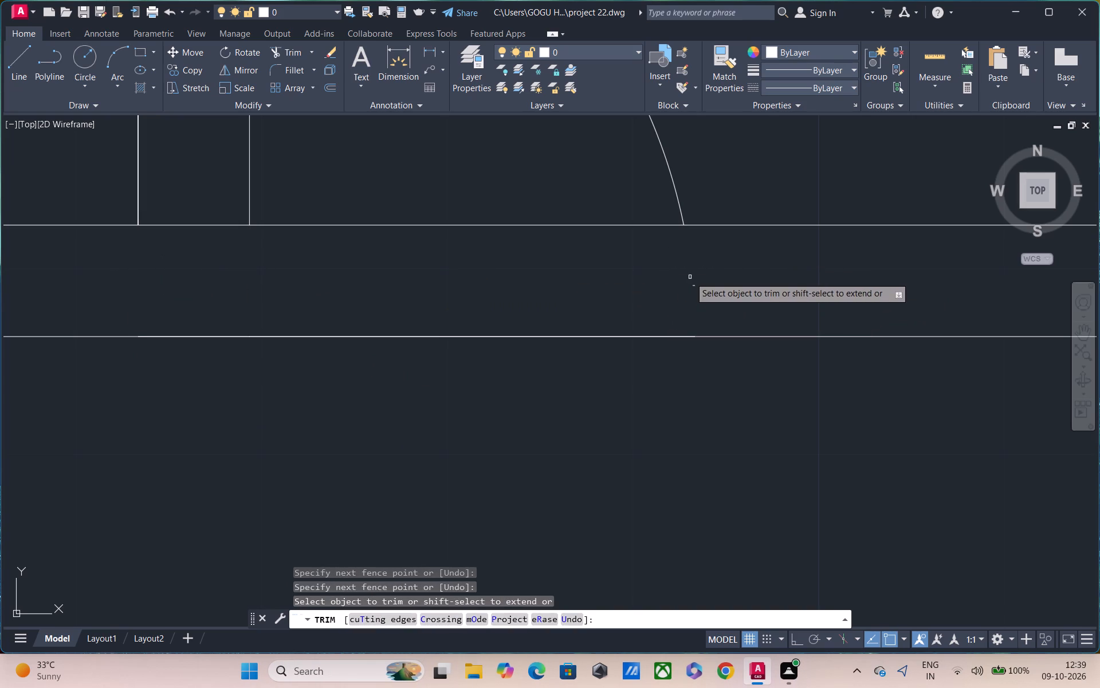
pyautogui.moveTo(692, 278); pyautogui.dragTo(697, 292)
# Trim both vertical wall lines across the door opening between the small top room's lower wall and the horizontal partition.
pyautogui.scroll(-5, 697, 292)
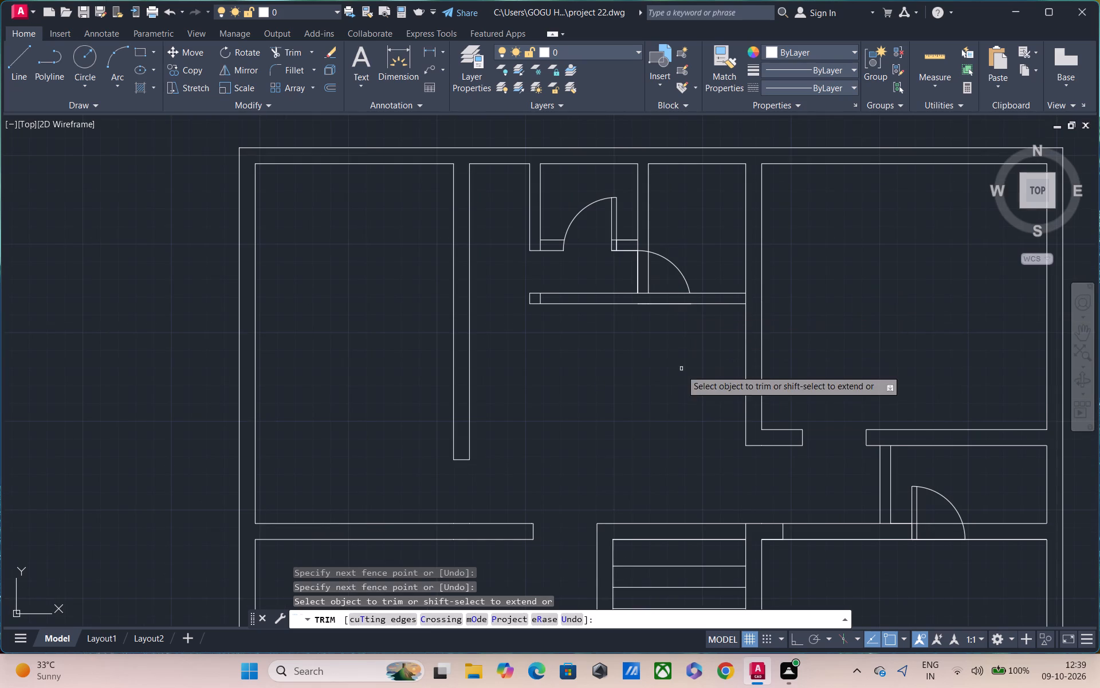
pyautogui.middleClick(669, 478)
pyautogui.moveTo(660, 448); pyautogui.dragTo(669, 505, button='middle')
pyautogui.scroll(2, 615, 302)
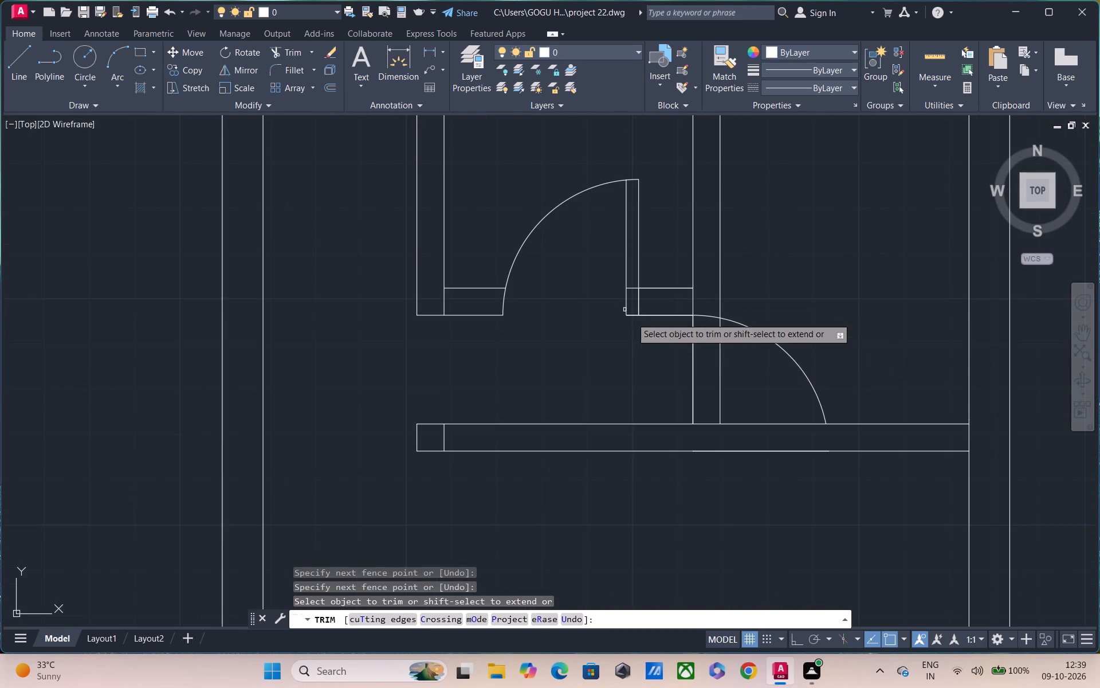
pyautogui.moveTo(748, 362); pyautogui.dragTo(673, 383)
pyautogui.scroll(-1, 705, 385)
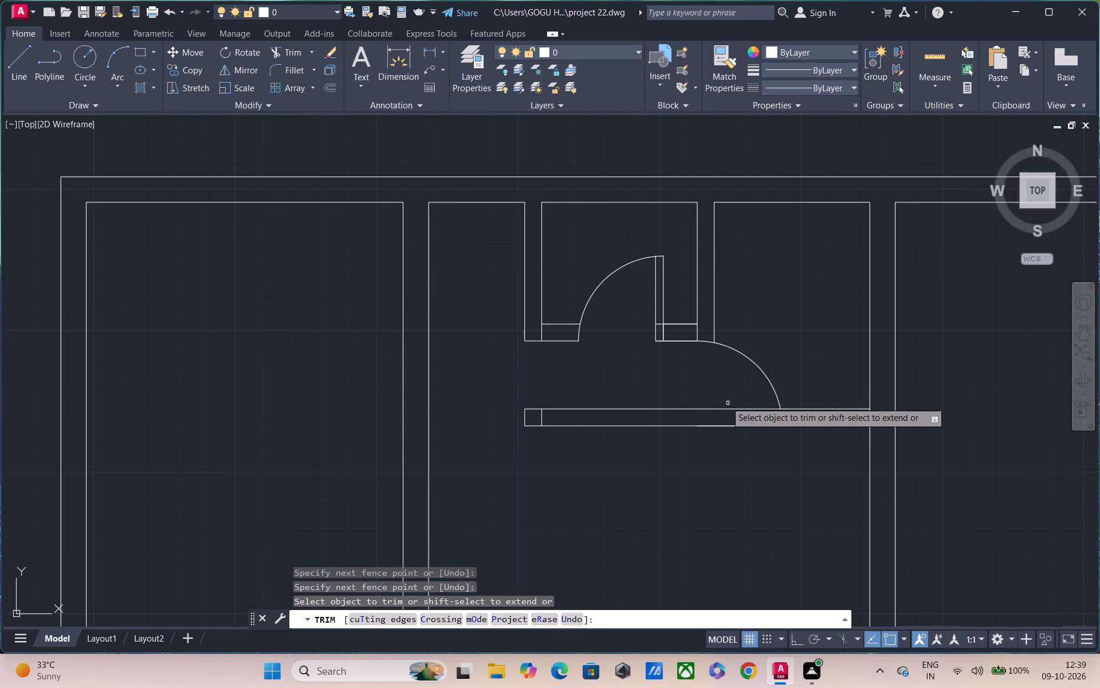
pyautogui.press('Escape')
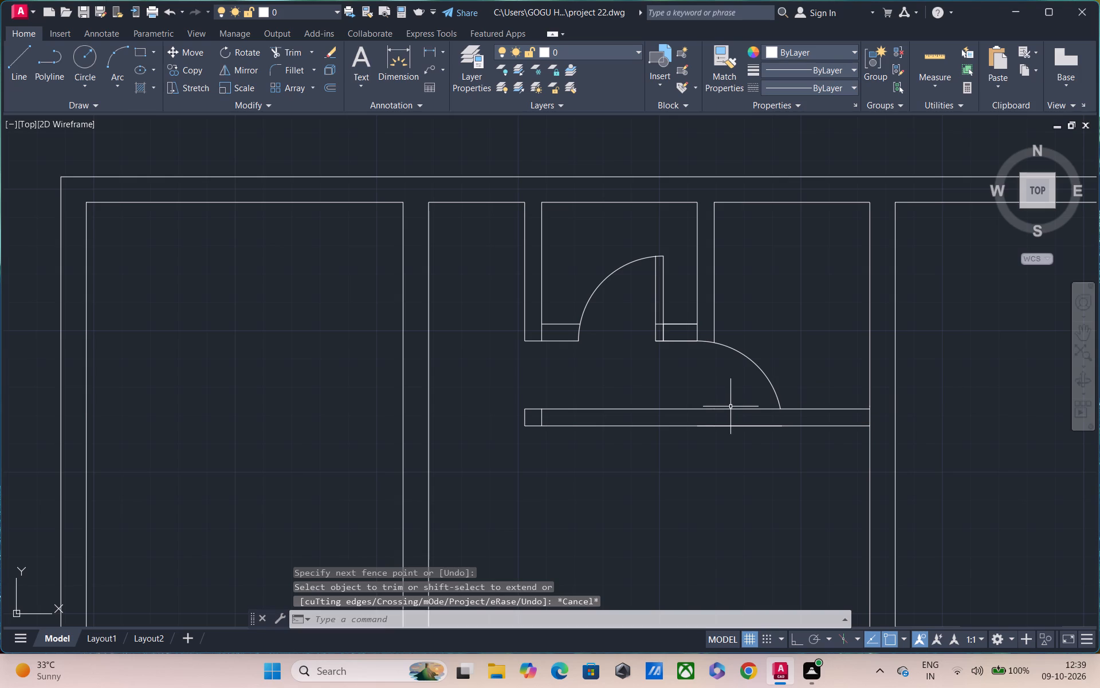
# Offset the horizontal partition's upper line east of the junction upward by 2.5".
pyautogui.write('o')
pyautogui.press('space')
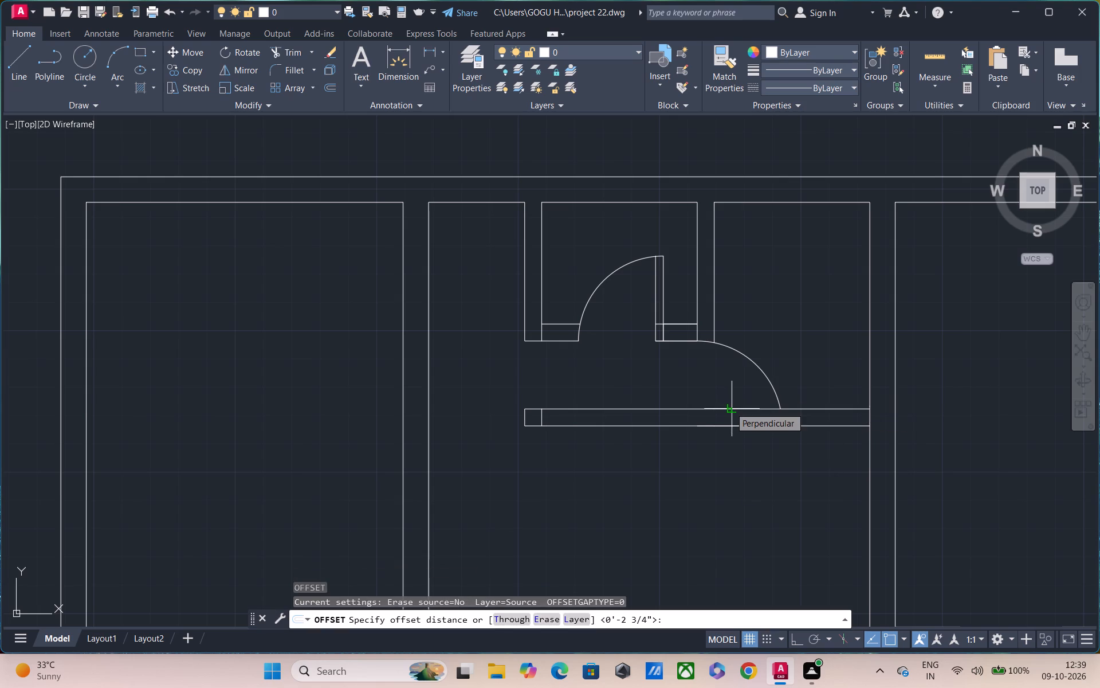
pyautogui.press('3')
pyautogui.press('BackSpace')
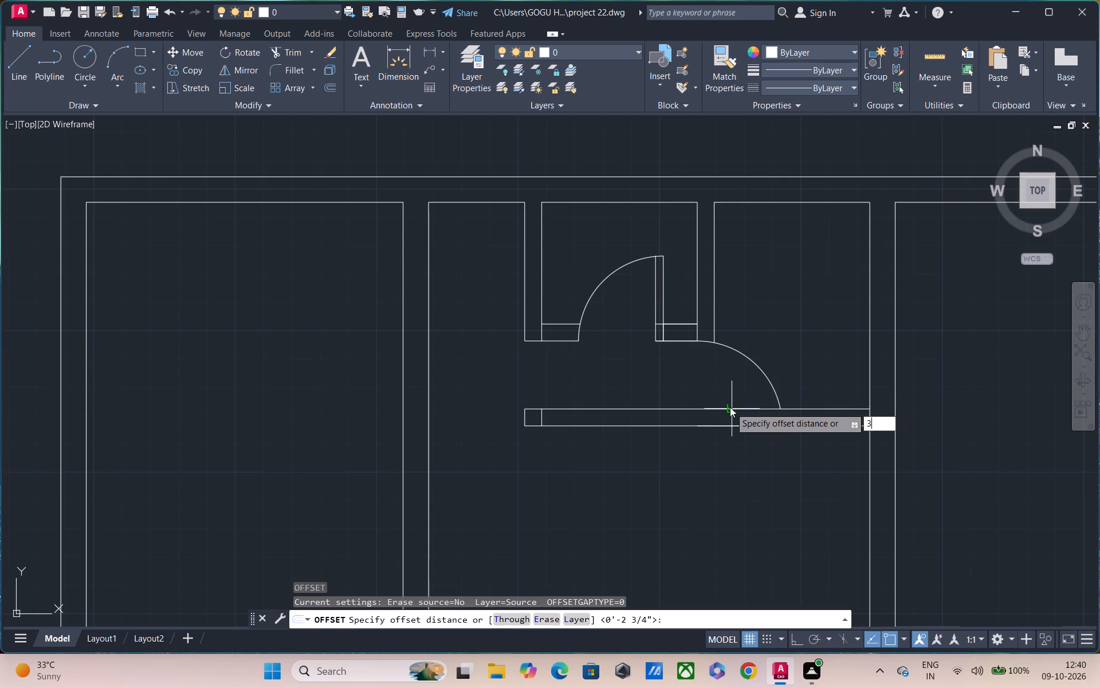
pyautogui.write('2.5"')
pyautogui.press('Return')
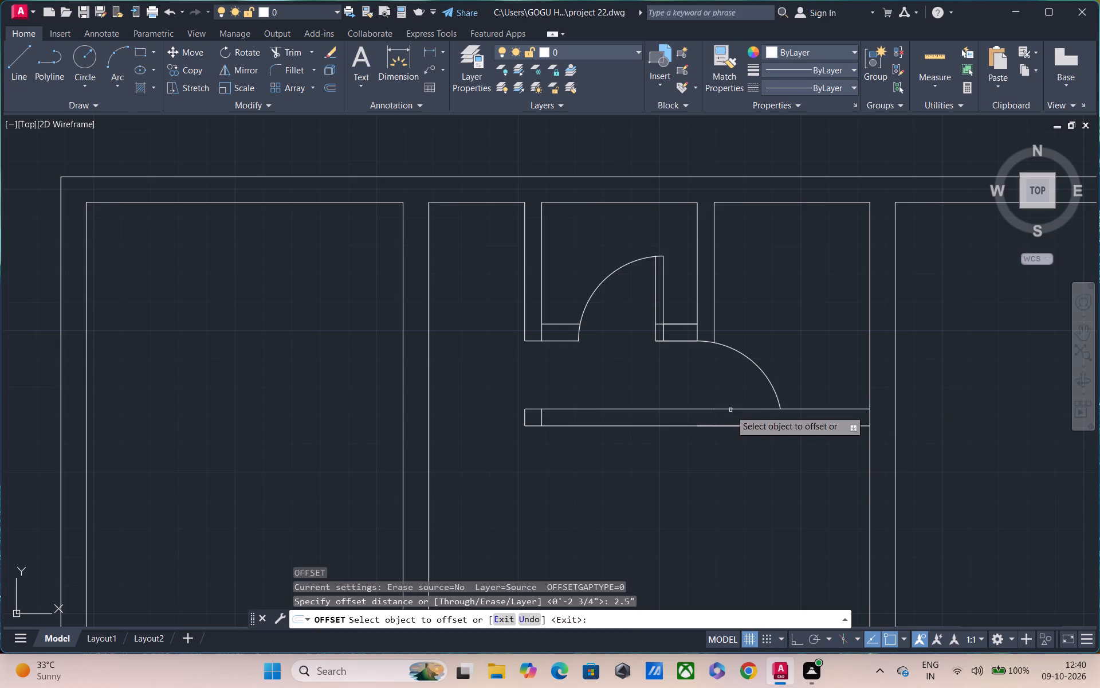
pyautogui.click(730, 409)
pyautogui.click(725, 391)
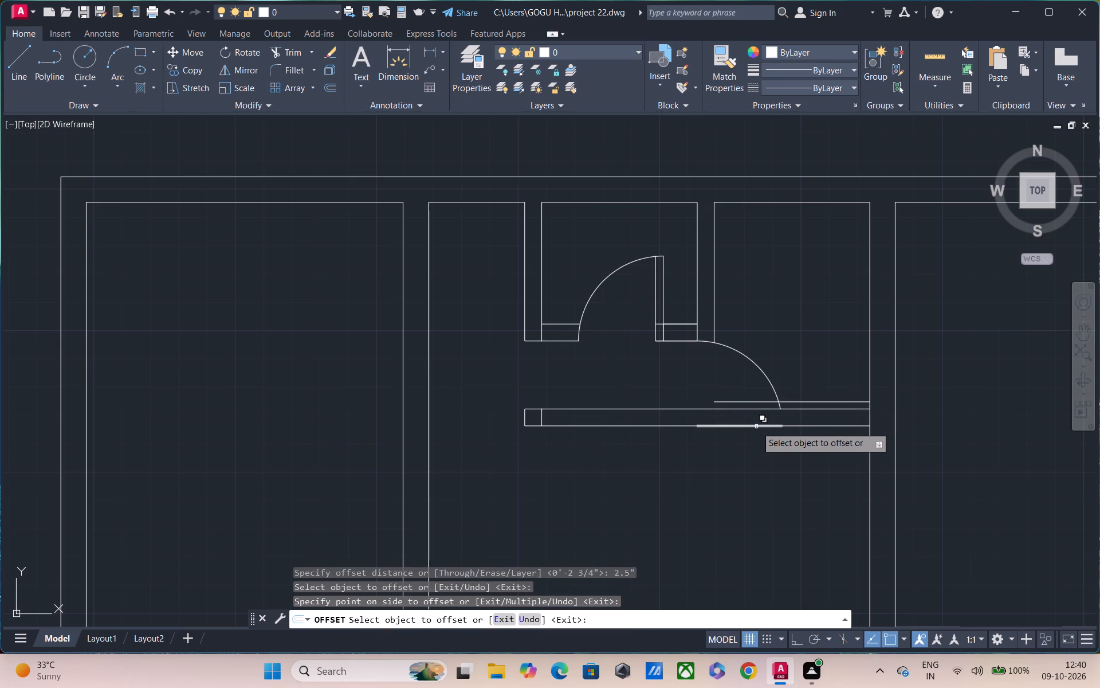
pyautogui.press('Escape')
# Trim the offset line east of the door arc so it ends at the arc.
pyautogui.write('tr')
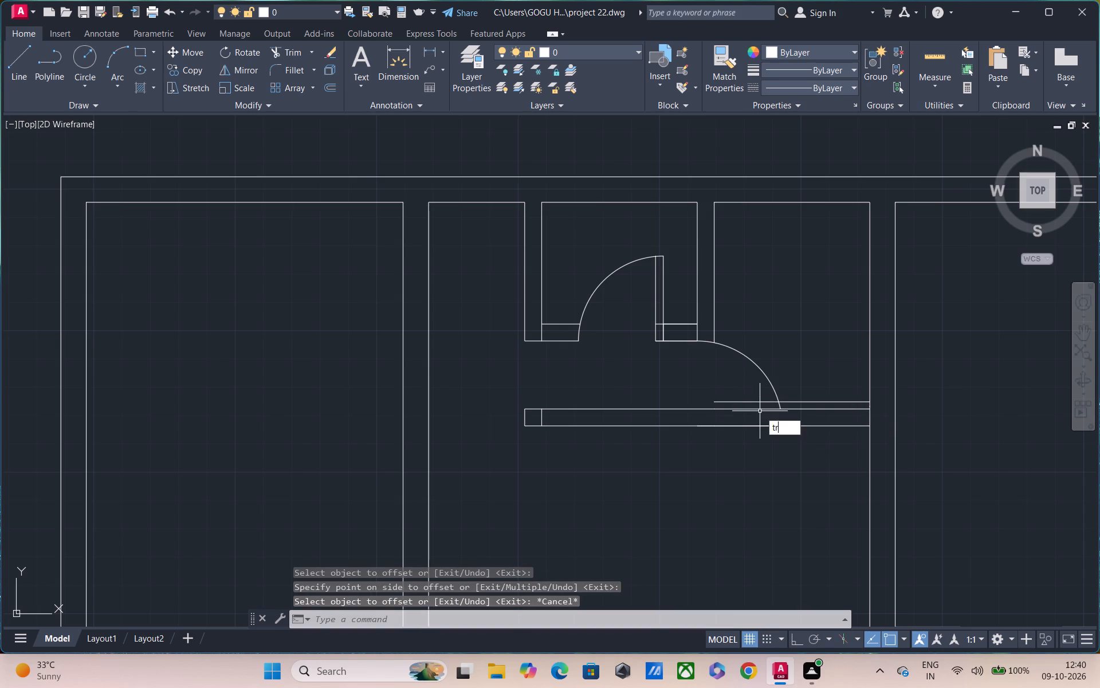
pyautogui.press('space')
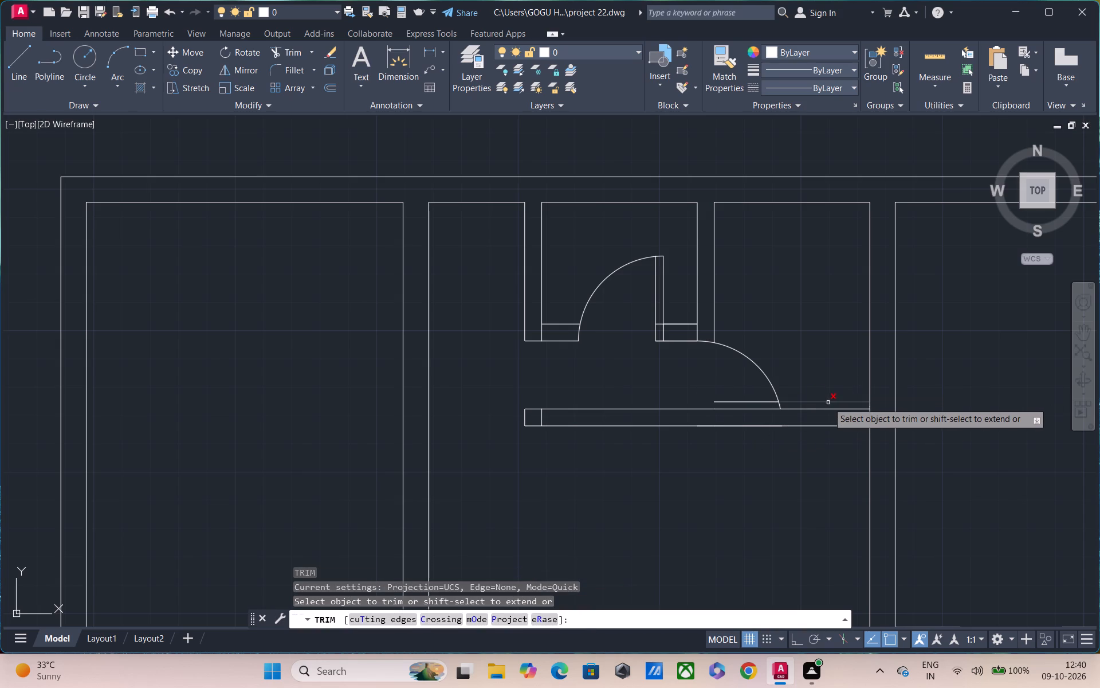
pyautogui.click(828, 402)
pyautogui.write('1l')
pyautogui.press('space')
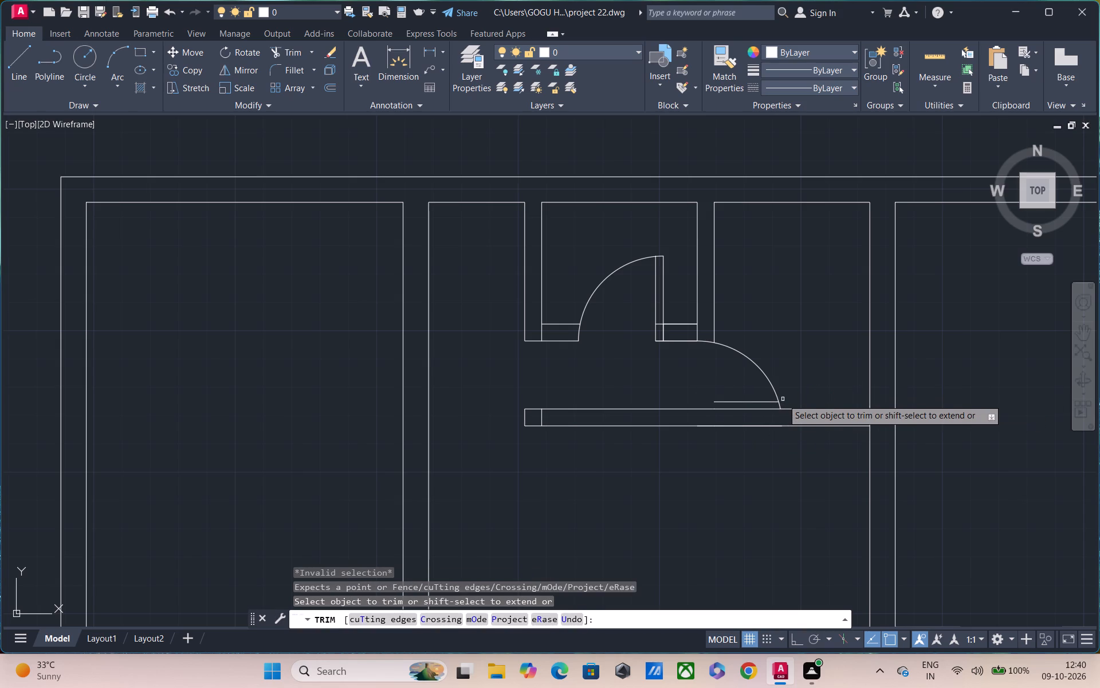
# Draw a short vertical line closing the west end of the door leaf above the horizontal partition.
pyautogui.press('Escape')
pyautogui.press('Escape')
pyautogui.write('l')
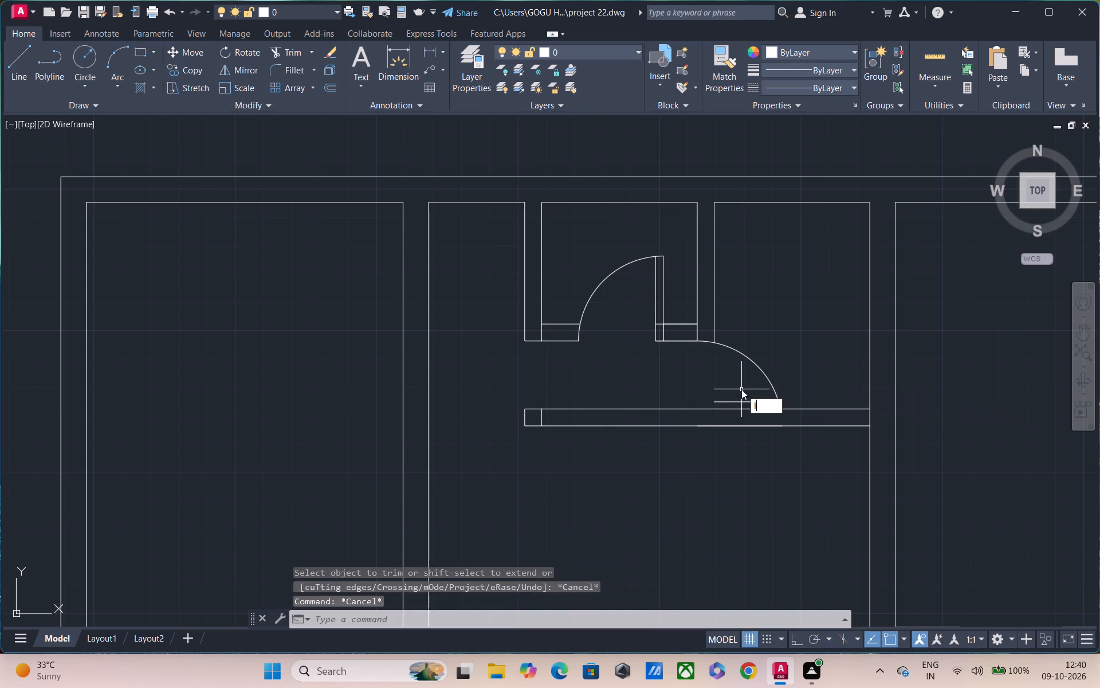
pyautogui.press('space')
pyautogui.scroll(1, 720, 427)
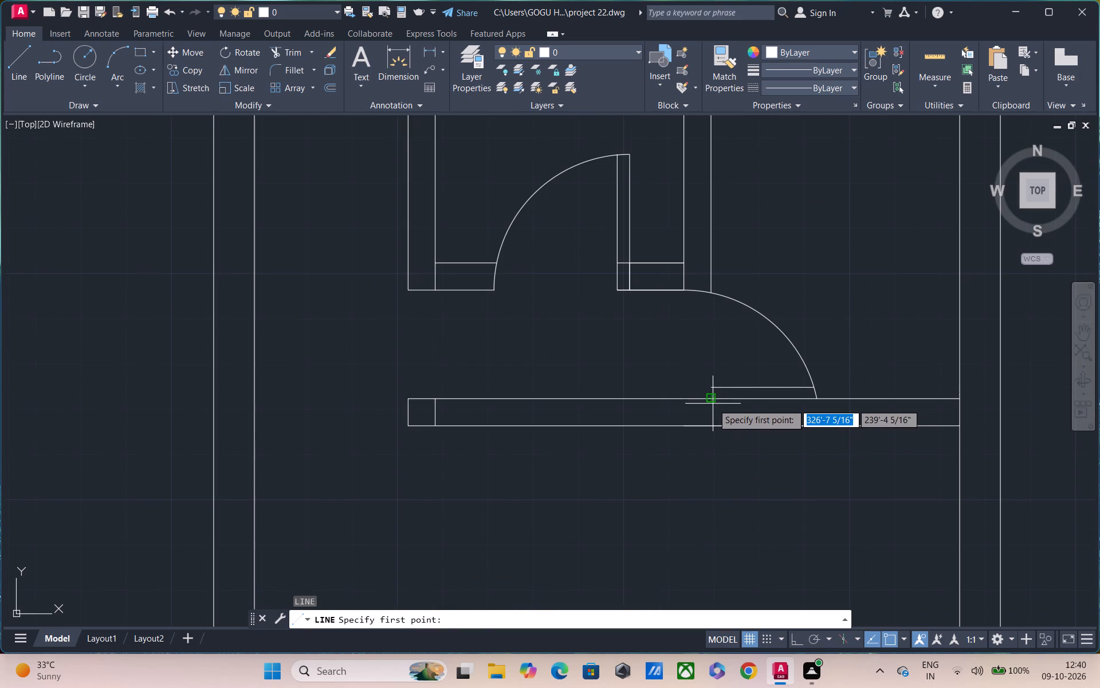
pyautogui.click(713, 404)
pyautogui.click(713, 388)
pyautogui.press('Escape')
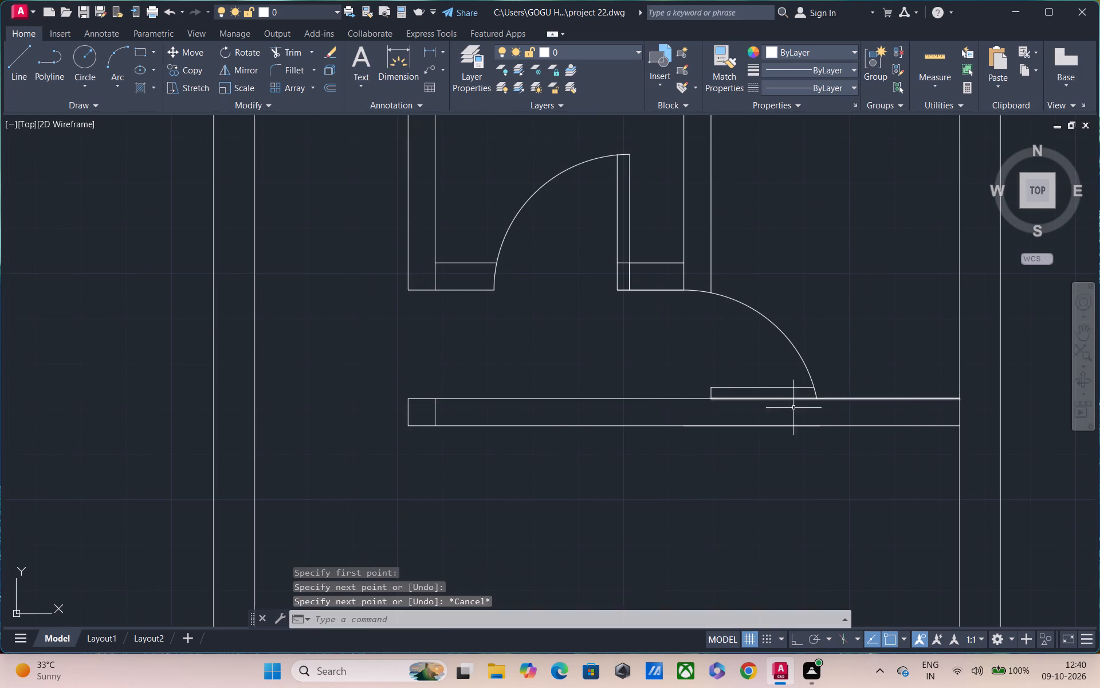
# Trim the door arc's short end between the leaf line and the horizontal partition's upper line.
pyautogui.scroll(-1, 812, 416)
pyautogui.moveTo(778, 431); pyautogui.dragTo(732, 434, button='middle')
pyautogui.write('tr')
pyautogui.press('space')
pyautogui.scroll(2, 778, 406)
pyautogui.moveTo(765, 396); pyautogui.dragTo(757, 406)
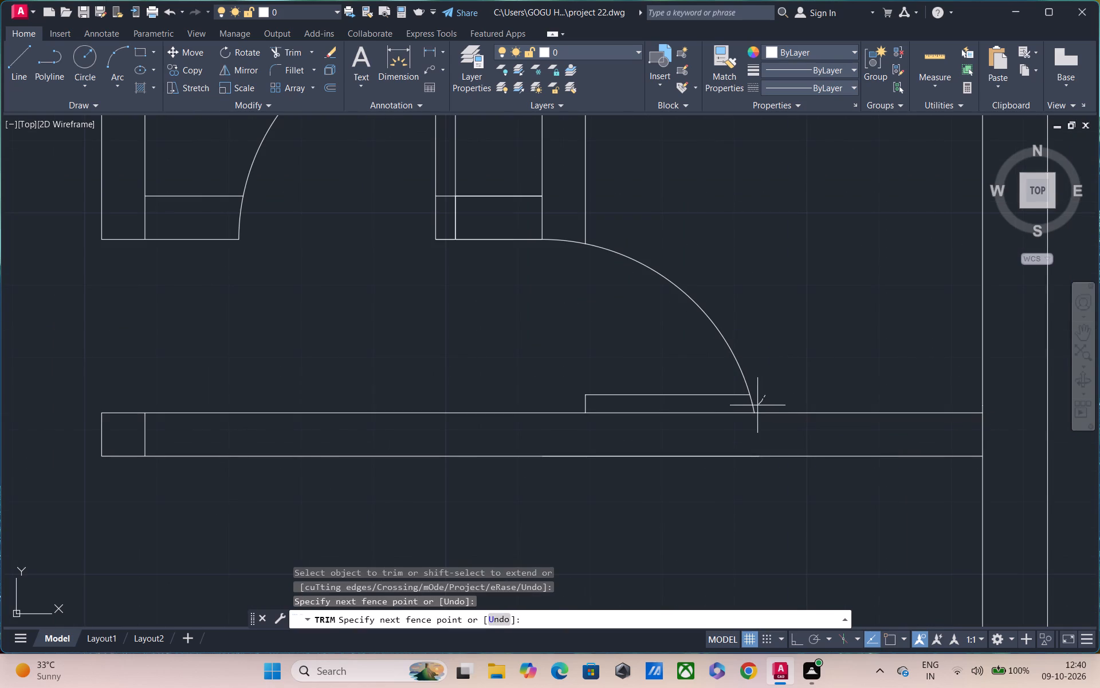
pyautogui.moveTo(757, 406); pyautogui.dragTo(733, 398)
pyautogui.scroll(5, 741, 395)
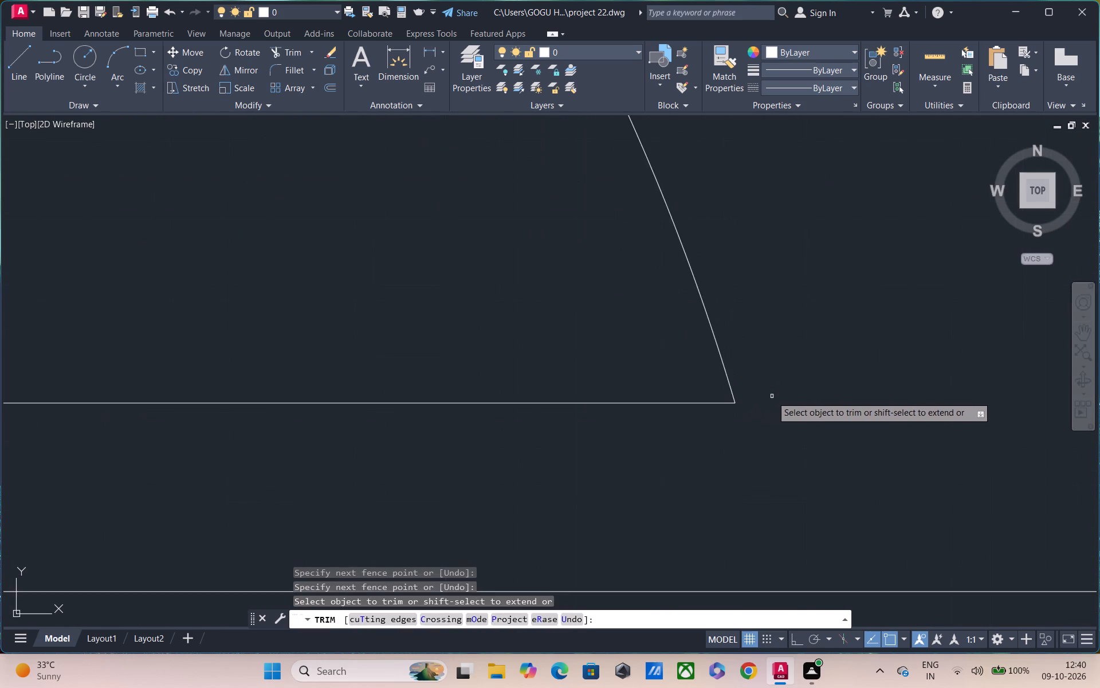
pyautogui.scroll(3, 763, 399)
pyautogui.scroll(-13, 761, 400)
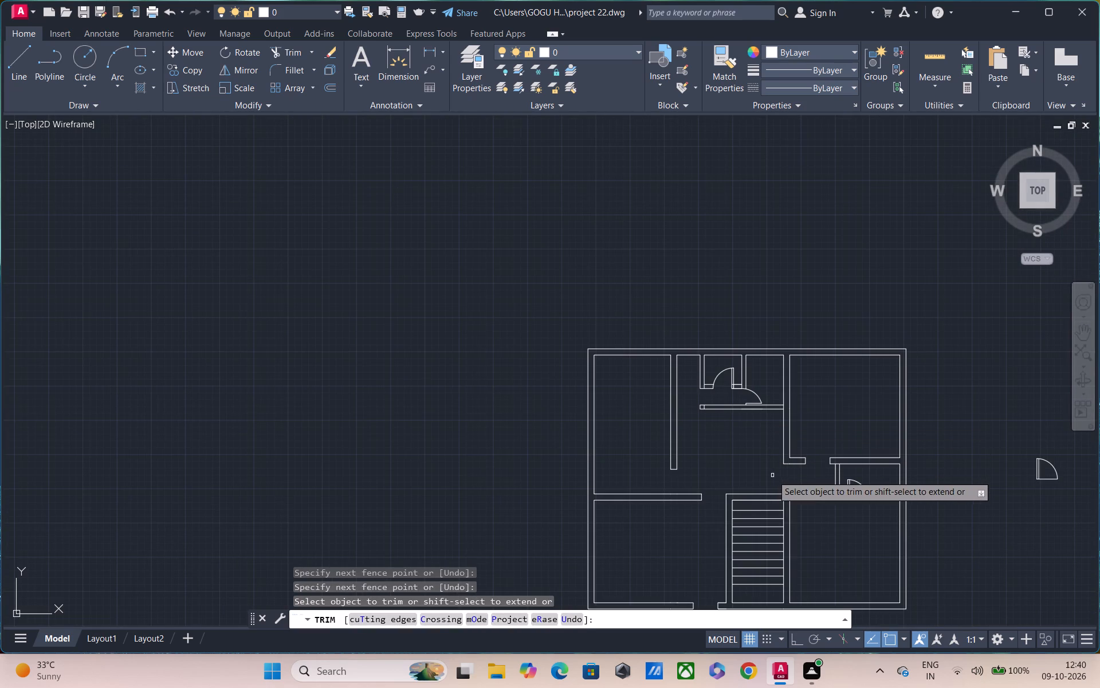
pyautogui.press('Escape')
# Draw a circle of 3' radius in the empty area below the two loose door symbols east of the plan.
pyautogui.moveTo(818, 506); pyautogui.dragTo(737, 428, button='middle')
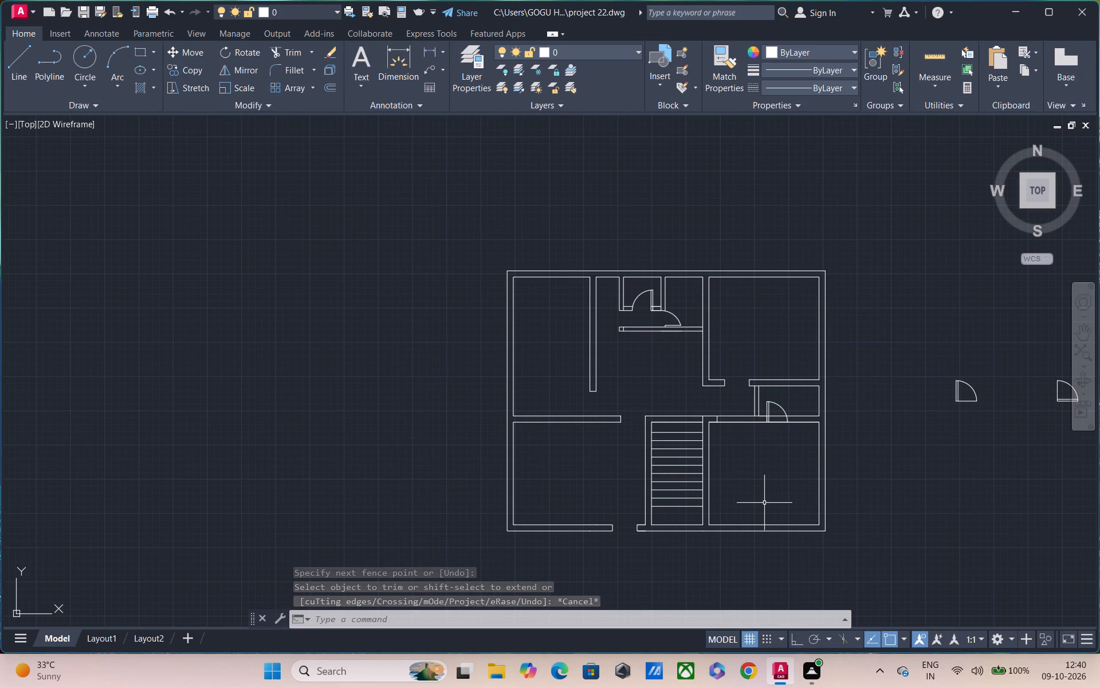
pyautogui.press('Escape')
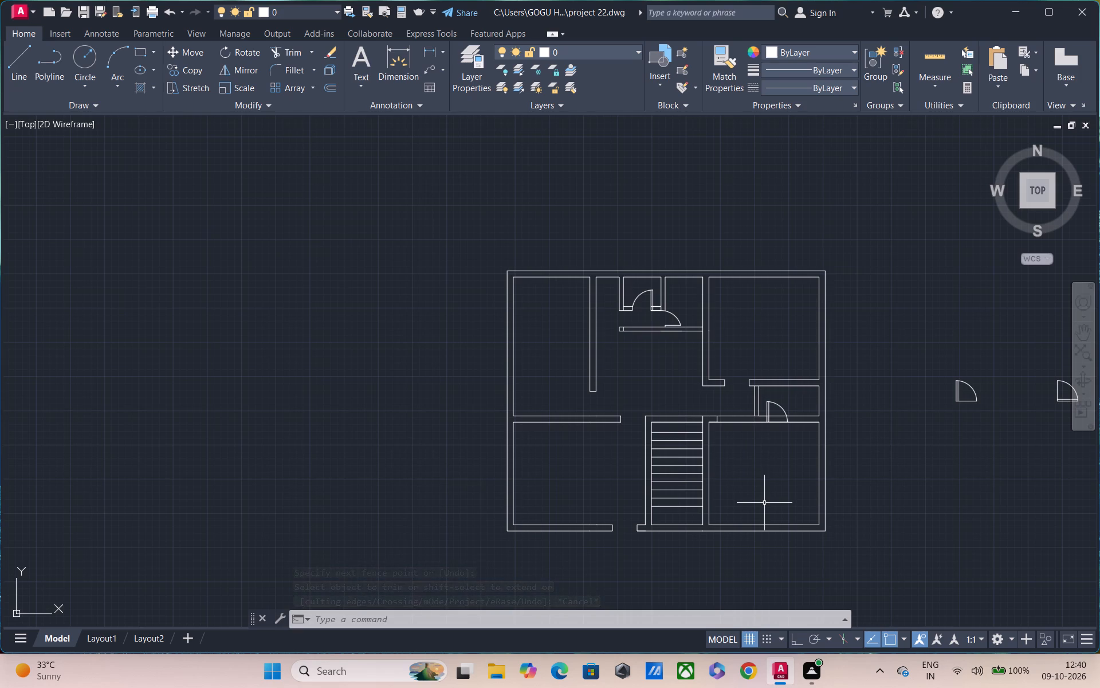
pyautogui.moveTo(894, 476); pyautogui.dragTo(638, 469, button='middle')
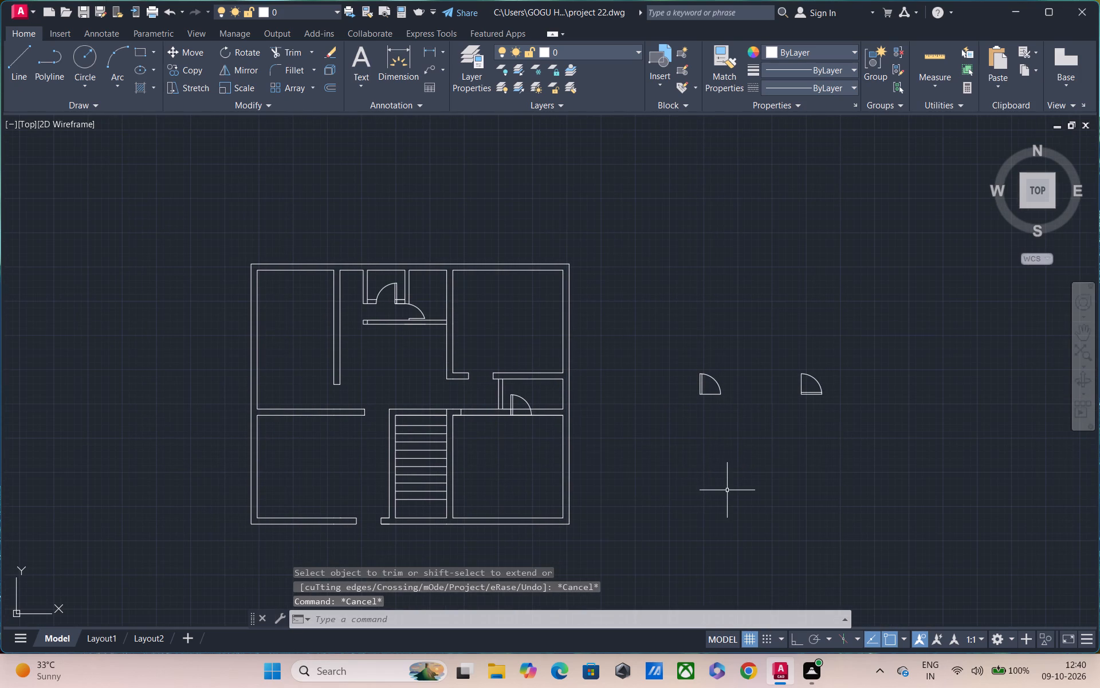
pyautogui.write('c')
pyautogui.press('space')
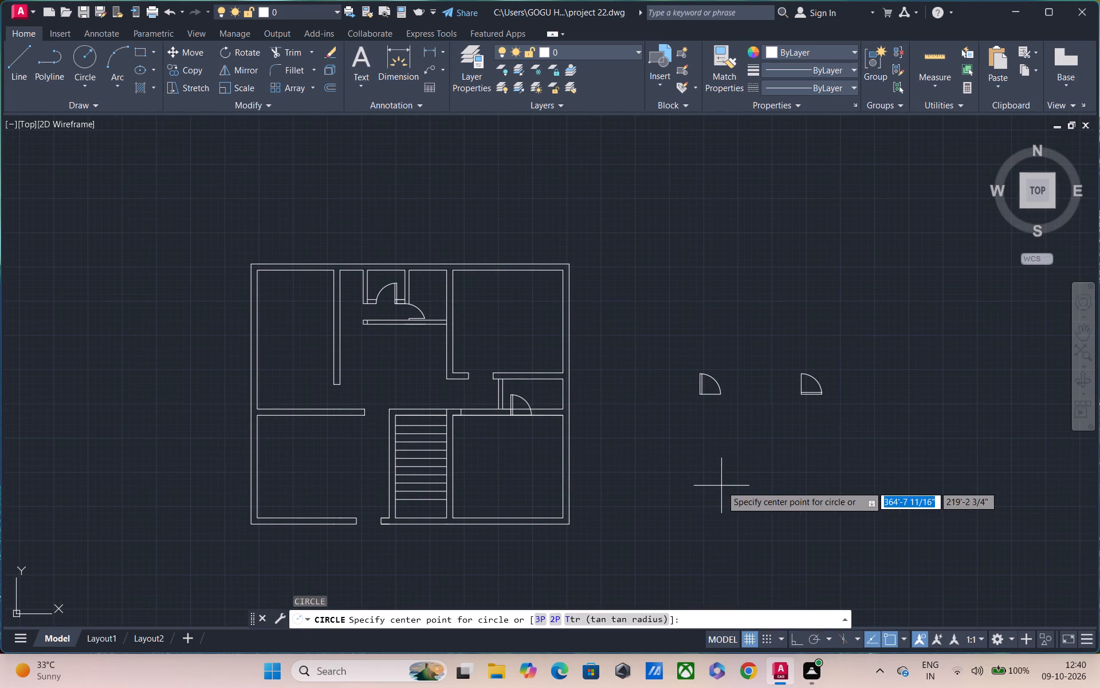
pyautogui.click(720, 484)
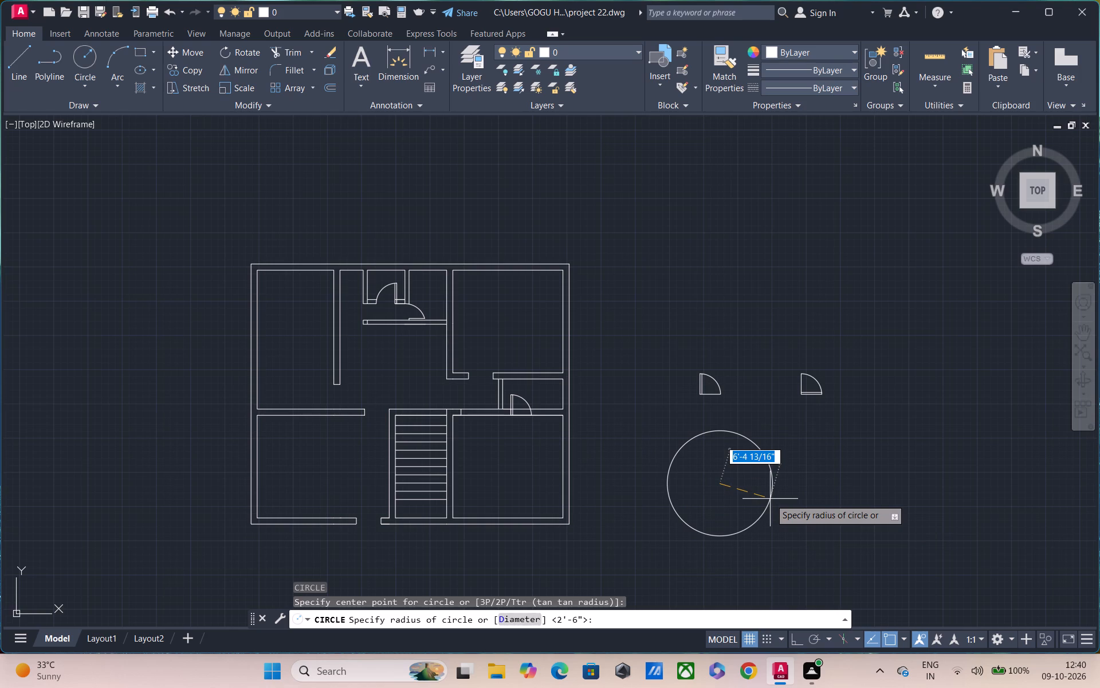
pyautogui.write("3'")
pyautogui.press('Return')
# Draw vertical and horizontal lines through the 3' circle's centre, reaching its quadrant points.
pyautogui.write('l')
pyautogui.press('space')
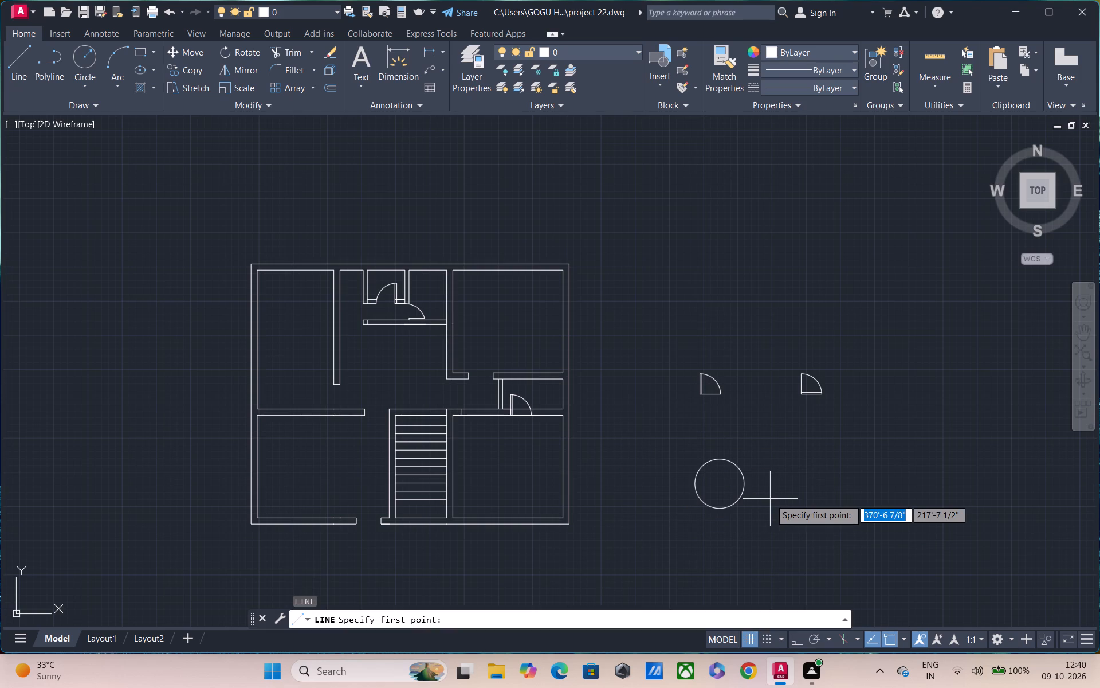
pyautogui.click(717, 482)
pyautogui.click(721, 460)
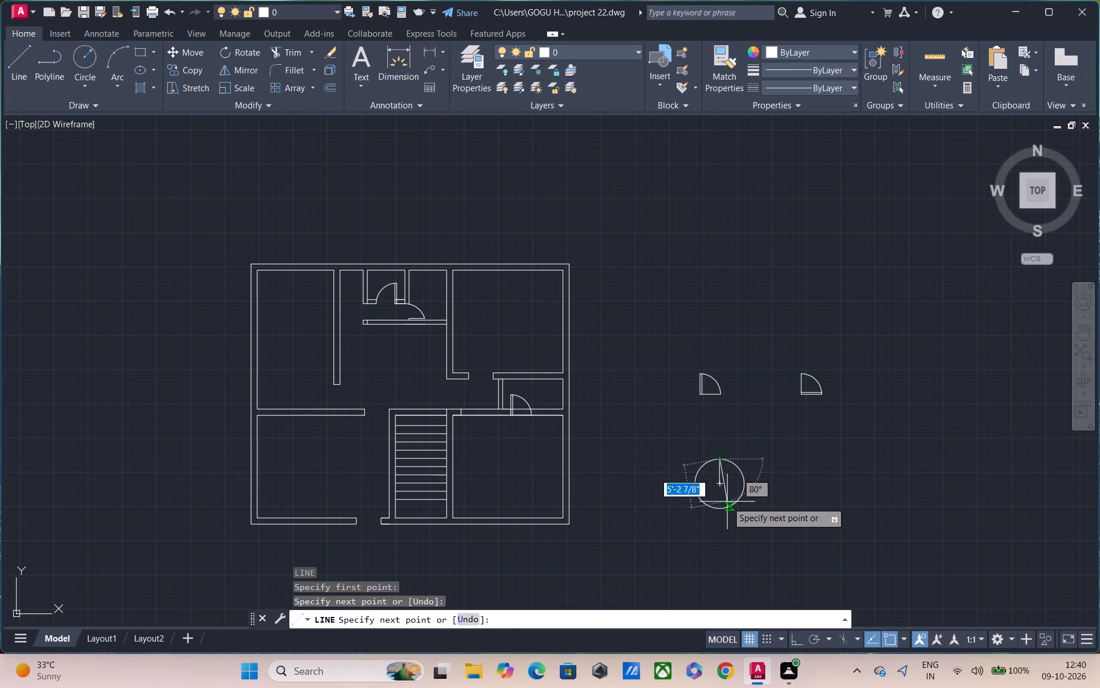
pyautogui.click(724, 506)
pyautogui.click(722, 483)
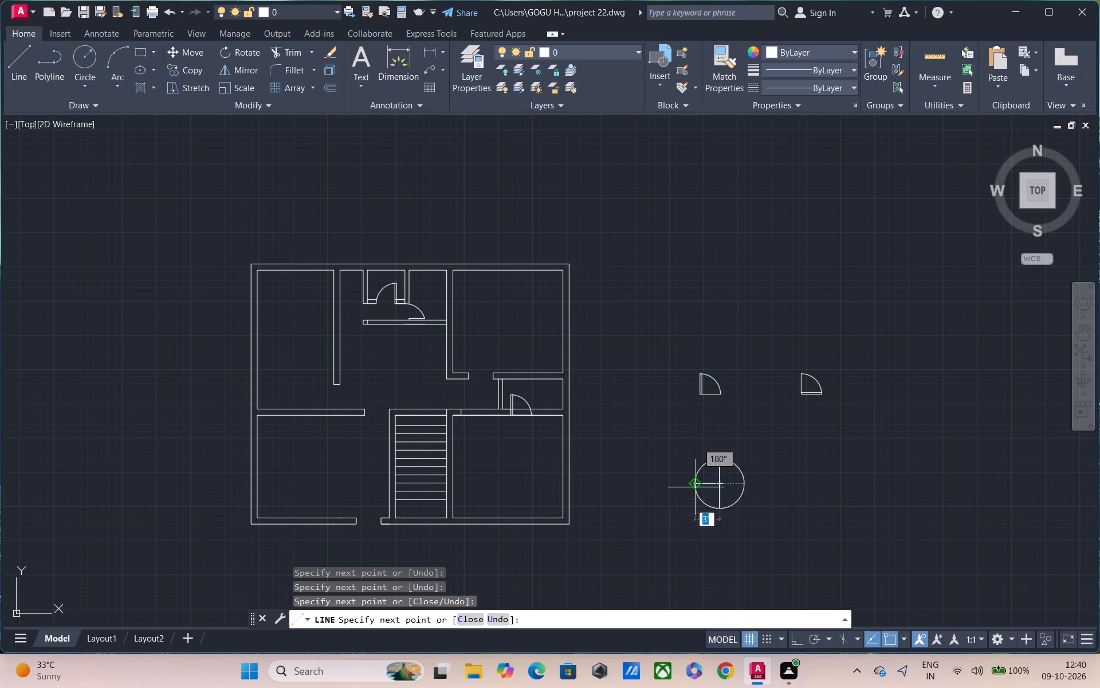
pyautogui.click(691, 486)
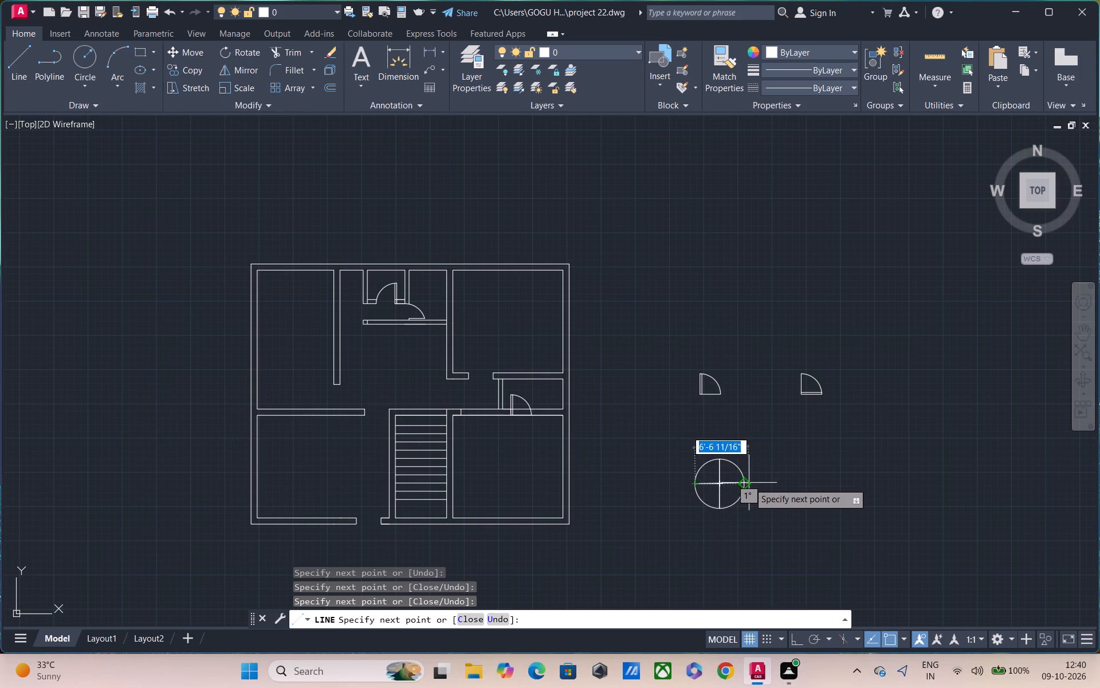
pyautogui.click(749, 486)
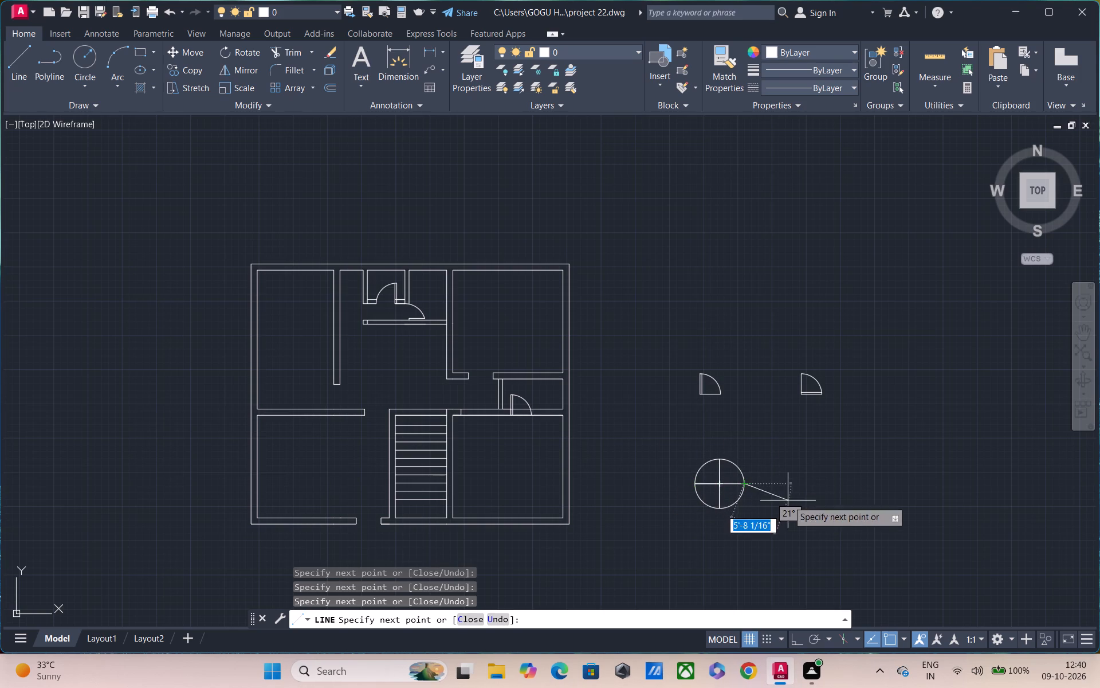
pyautogui.press('Escape')
# Trim the circle and its cross lines so only the lower-right quarter remains.
pyautogui.write('tr')
pyautogui.press('space')
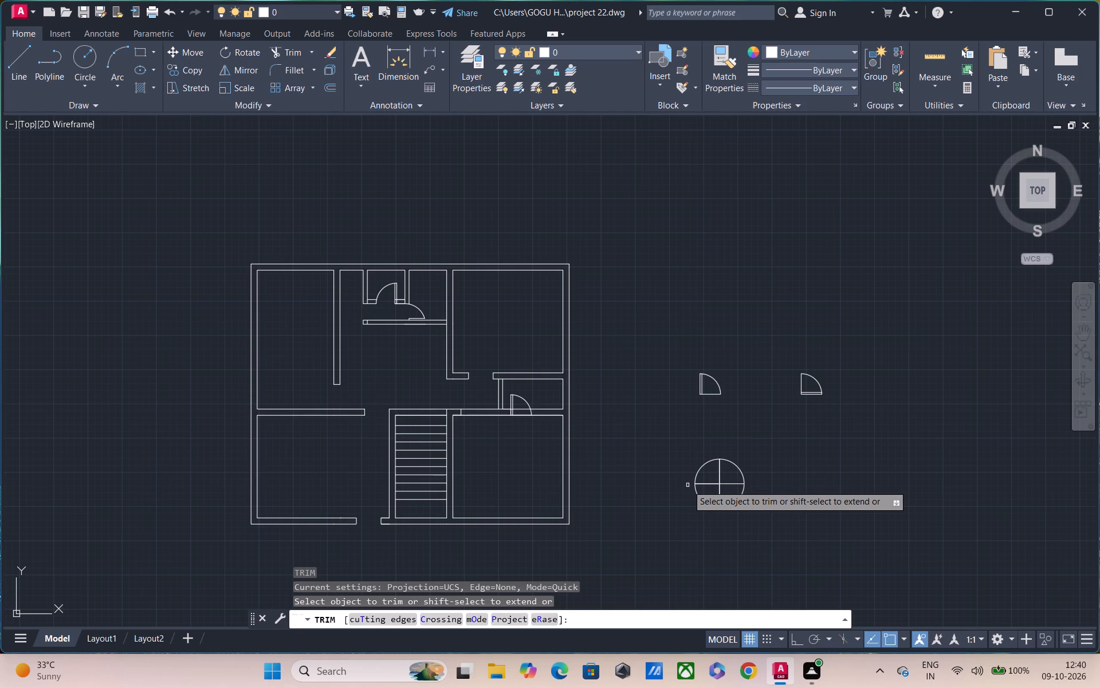
pyautogui.scroll(2, 735, 460)
pyautogui.moveTo(742, 459); pyautogui.dragTo(586, 550)
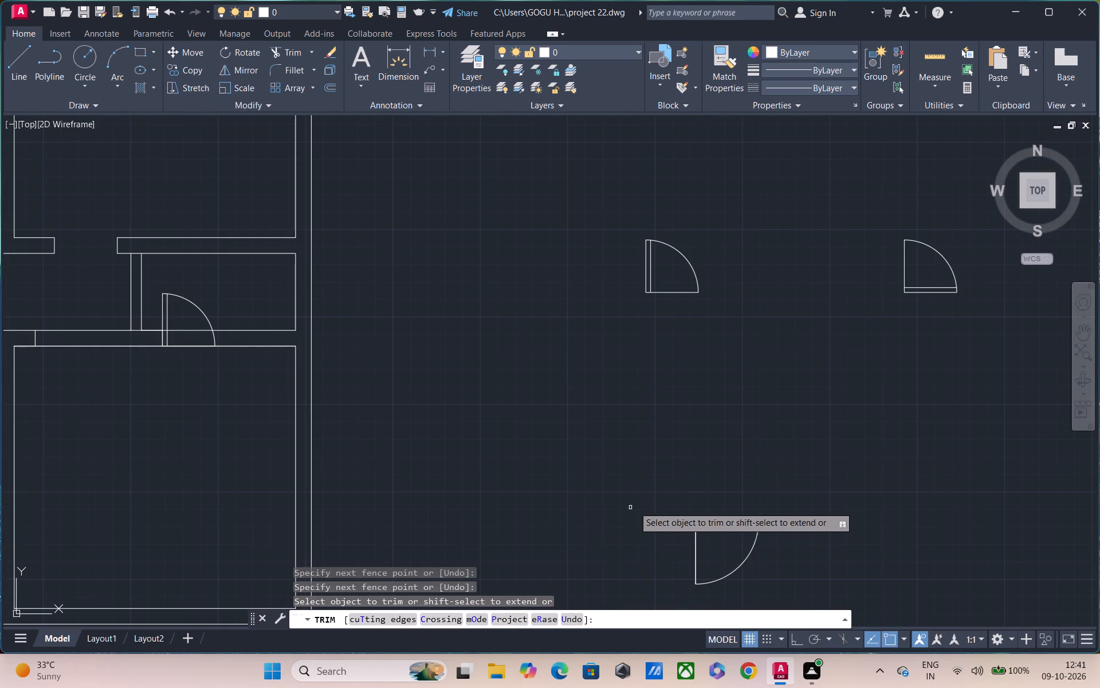
pyautogui.press('Escape')
# Offset the quarter circle's vertical line 3" inward to form the door leaf.
pyautogui.write('o')
pyautogui.press('space')
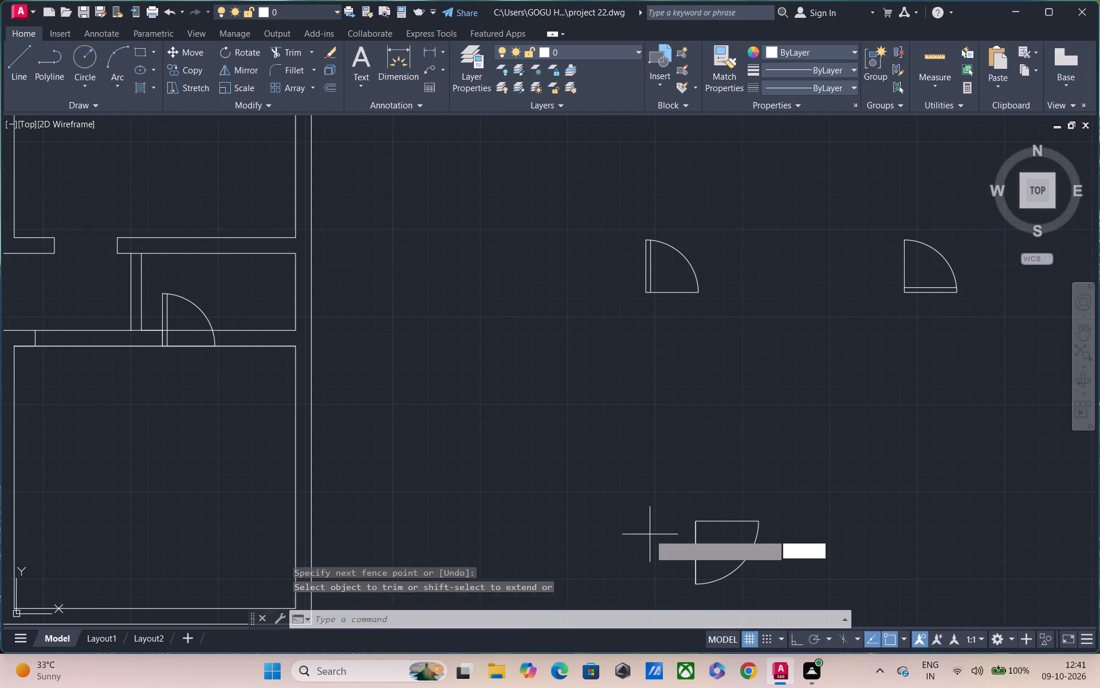
pyautogui.write('3"')
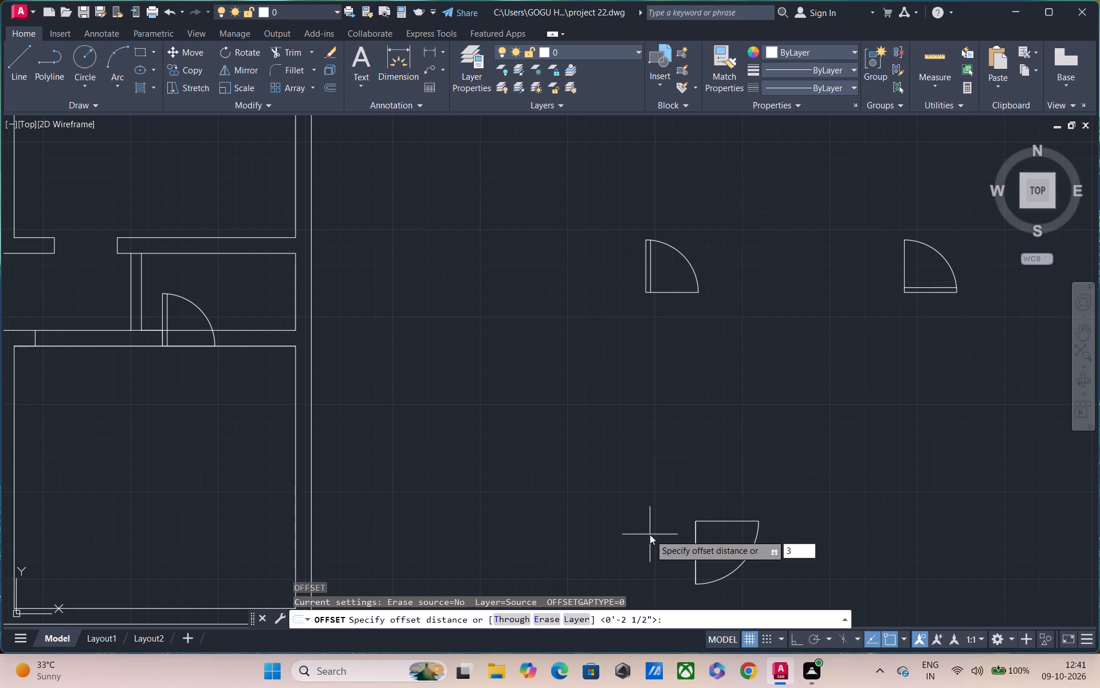
pyautogui.press('Return')
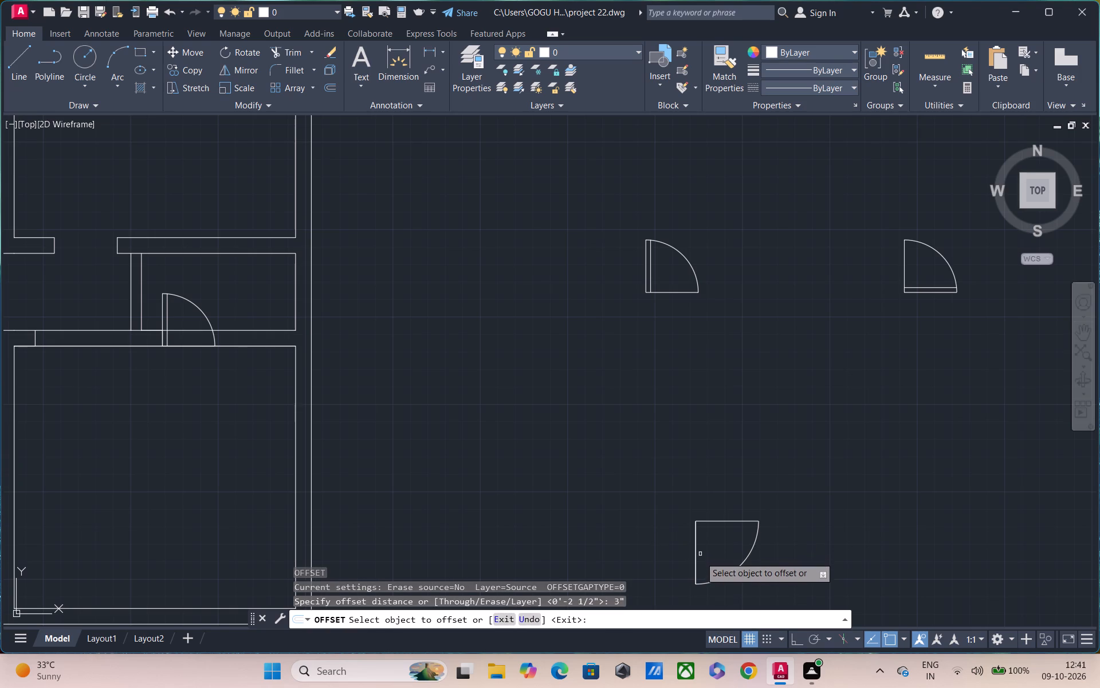
pyautogui.click(696, 568)
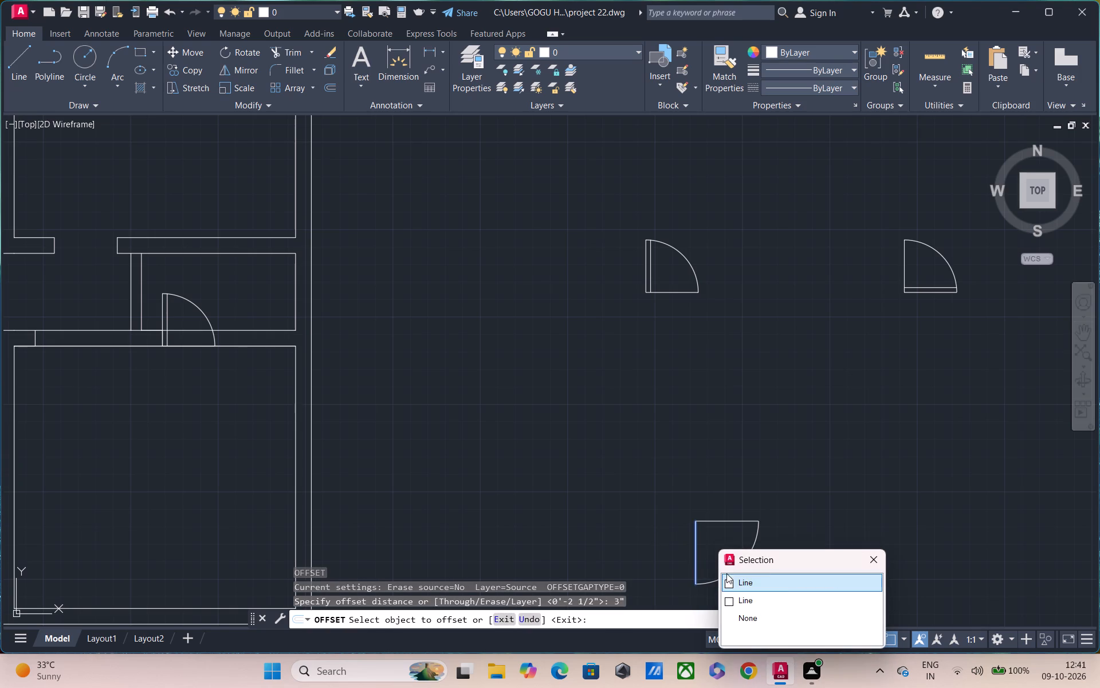
pyautogui.click(730, 578)
pyautogui.click(726, 565)
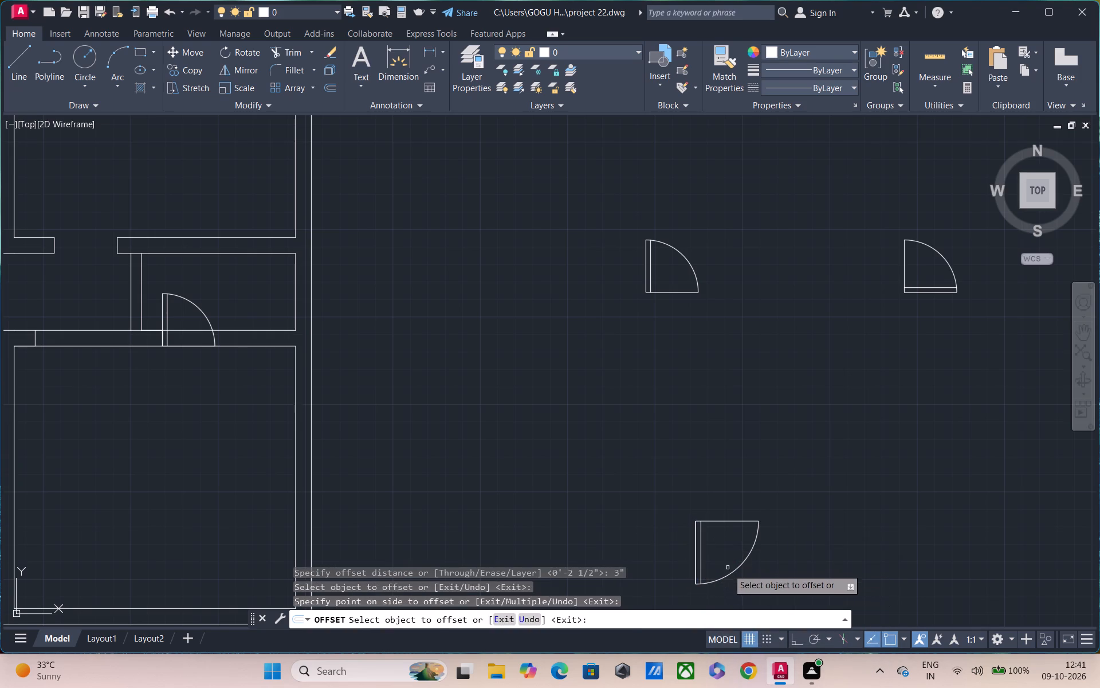
pyautogui.press('Escape')
# Copy the 3' door symbol from its hinge corner to the upper line of the southeast room's top wall, just east of the staircase.
pyautogui.moveTo(635, 444); pyautogui.dragTo(690, 460)
pyautogui.click(844, 601)
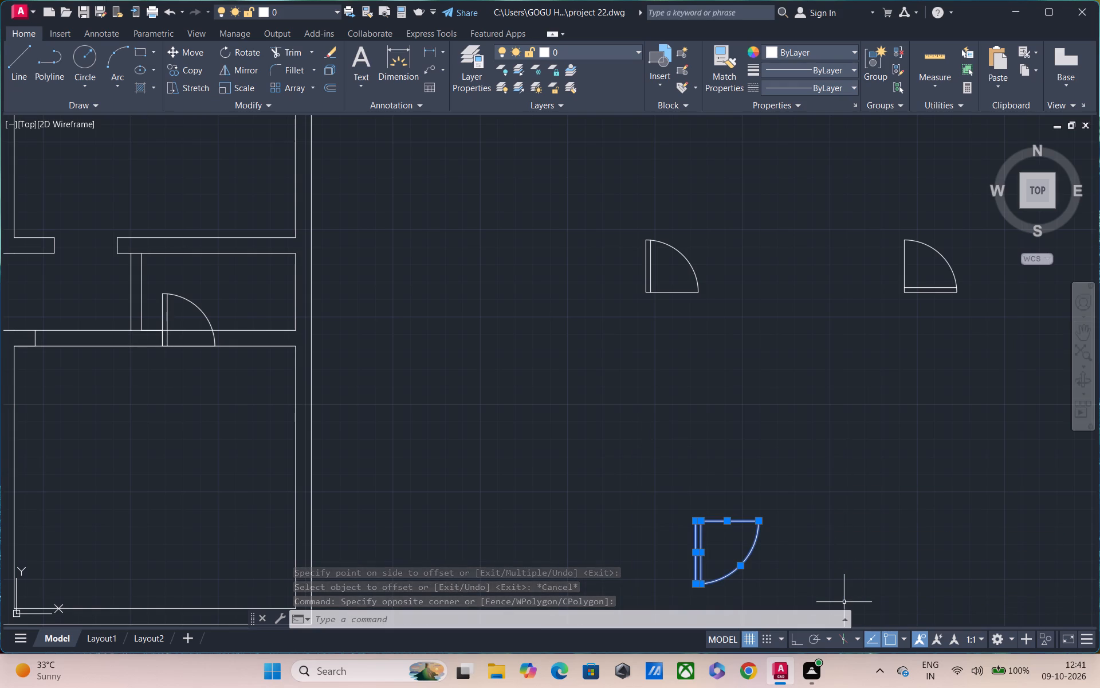
pyautogui.write('co')
pyautogui.press('space')
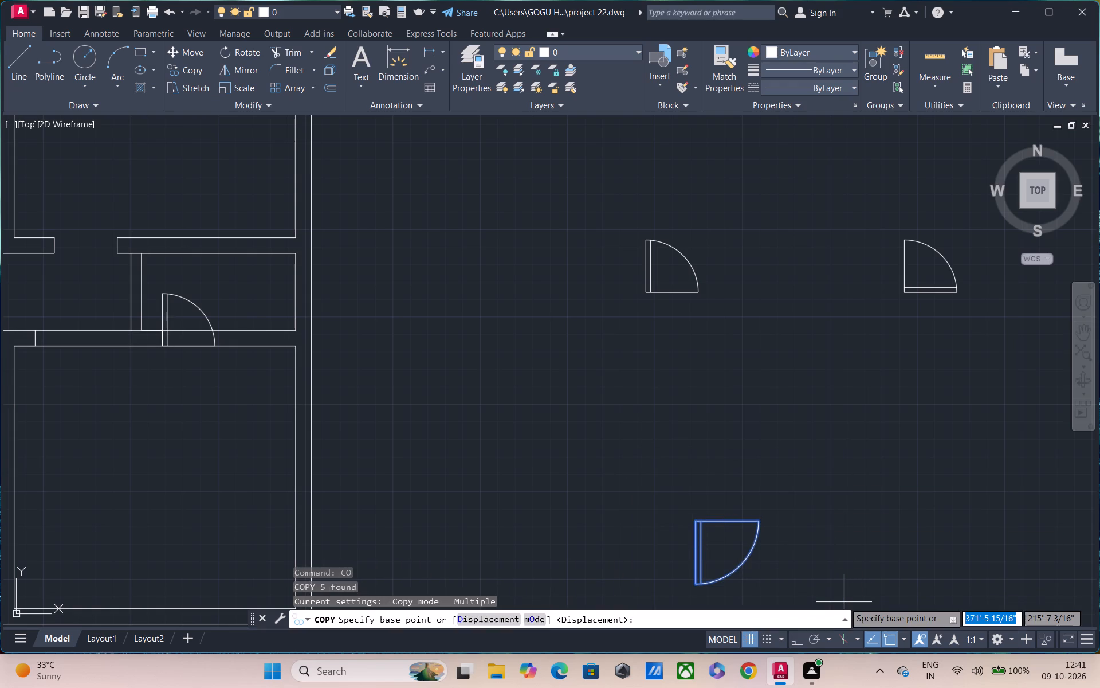
pyautogui.click(696, 523)
pyautogui.scroll(-2, 158, 554)
pyautogui.moveTo(159, 527); pyautogui.dragTo(285, 506, button='middle')
pyautogui.scroll(2, 260, 463)
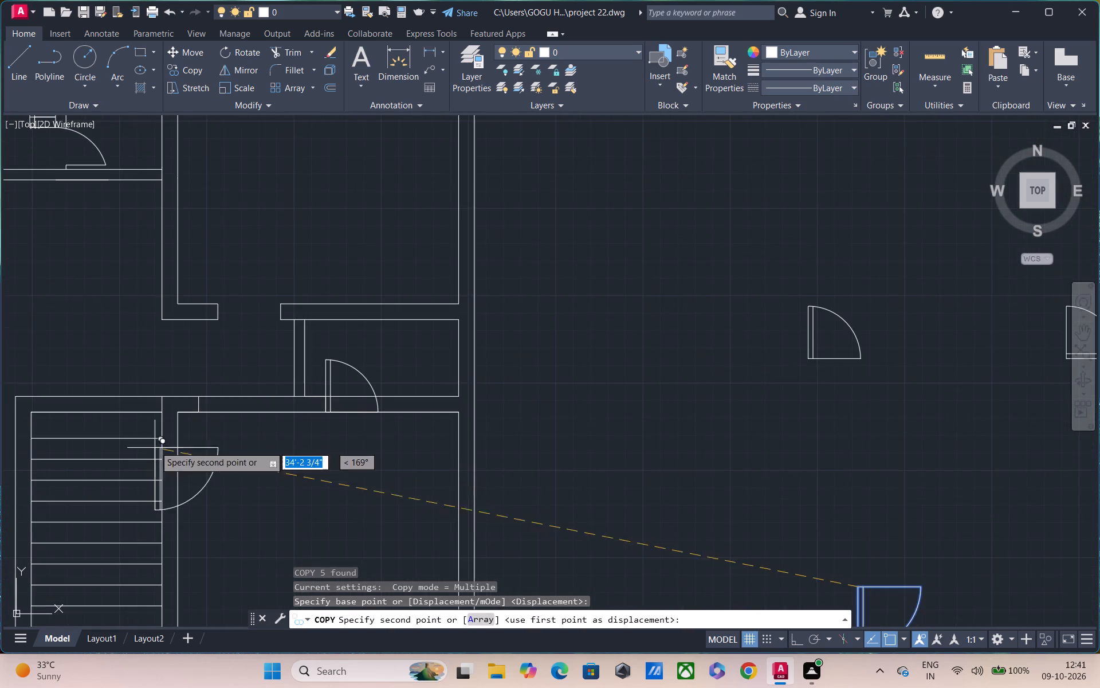
pyautogui.moveTo(180, 419); pyautogui.dragTo(219, 452, button='middle')
pyautogui.scroll(2, 246, 440)
pyautogui.click(223, 420)
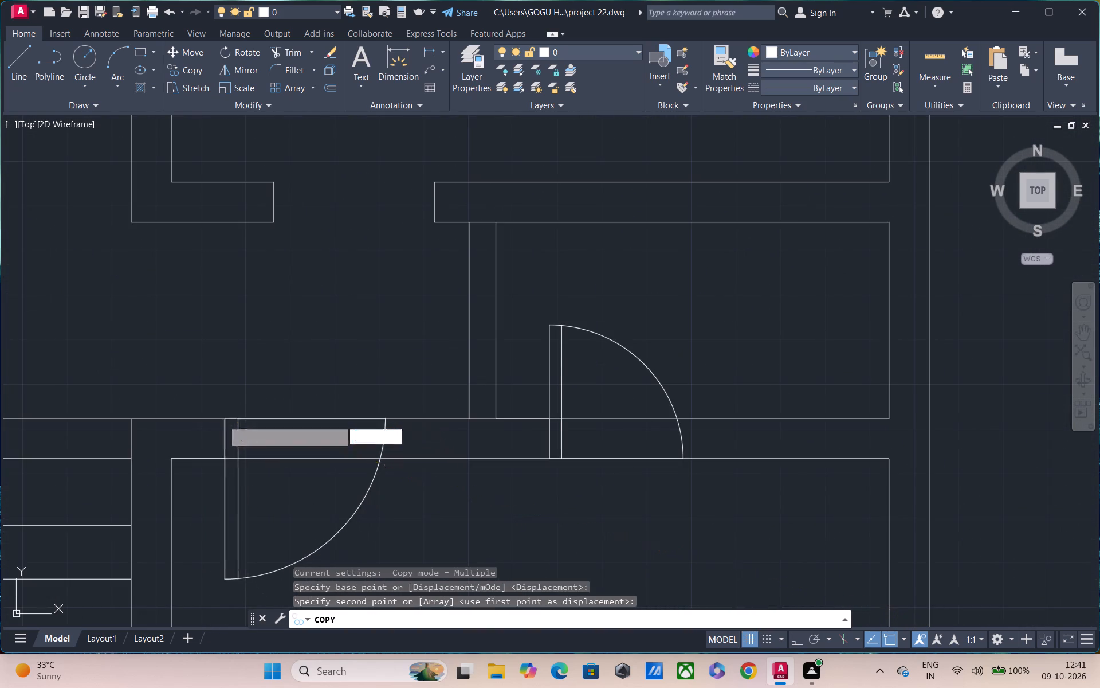
pyautogui.press('Escape')
# Trim both wall lines across the new door opening east of the staircase, including the leftover pieces at the door leaf.
pyautogui.write('tr')
pyautogui.press('space')
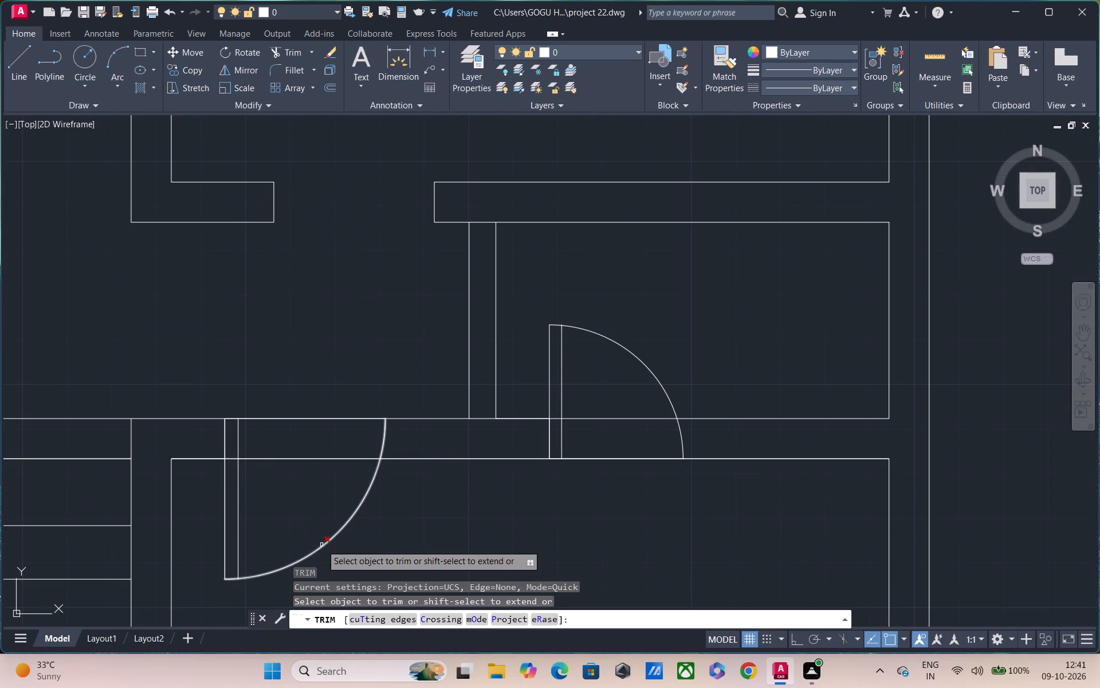
pyautogui.moveTo(296, 359); pyautogui.dragTo(297, 476)
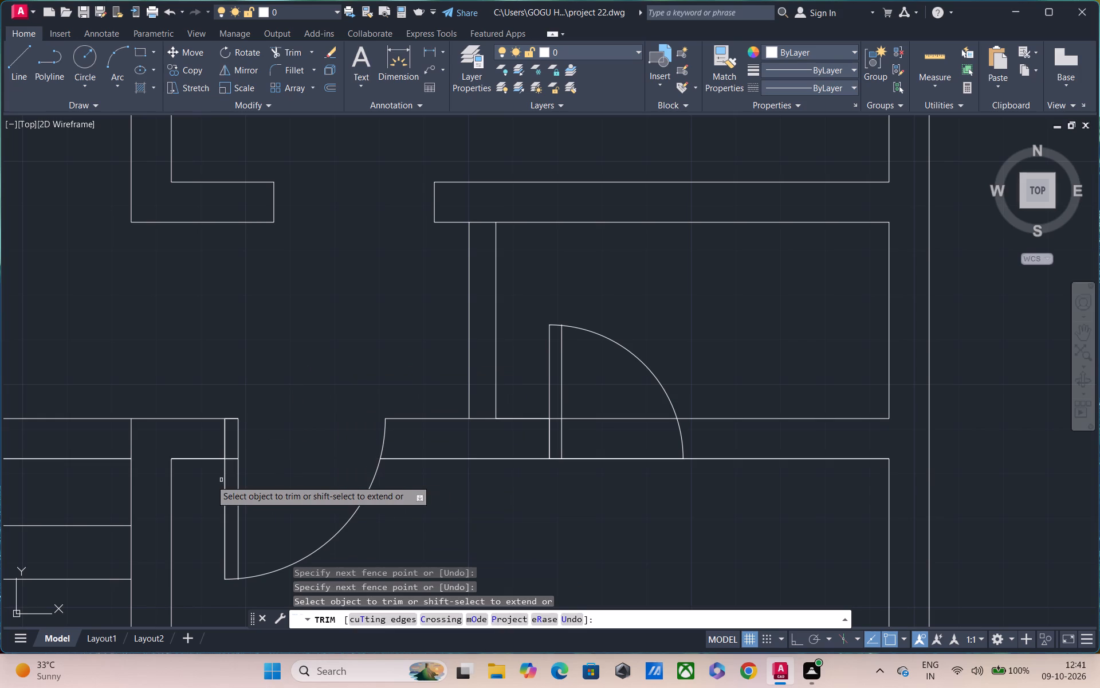
pyautogui.scroll(2, 227, 464)
pyautogui.moveTo(231, 455); pyautogui.dragTo(233, 493)
pyautogui.scroll(-1, 226, 464)
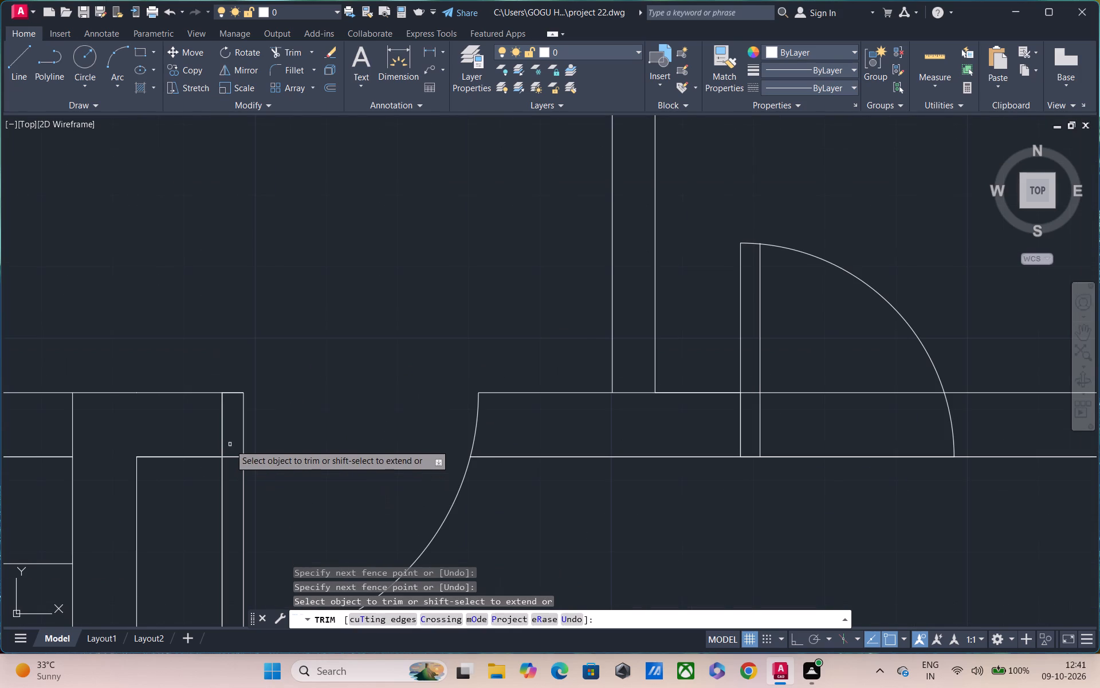
pyautogui.moveTo(230, 443); pyautogui.dragTo(240, 471)
pyautogui.scroll(-2, 234, 479)
pyautogui.moveTo(259, 467); pyautogui.dragTo(259, 385, button='middle')
pyautogui.scroll(-2, 259, 385)
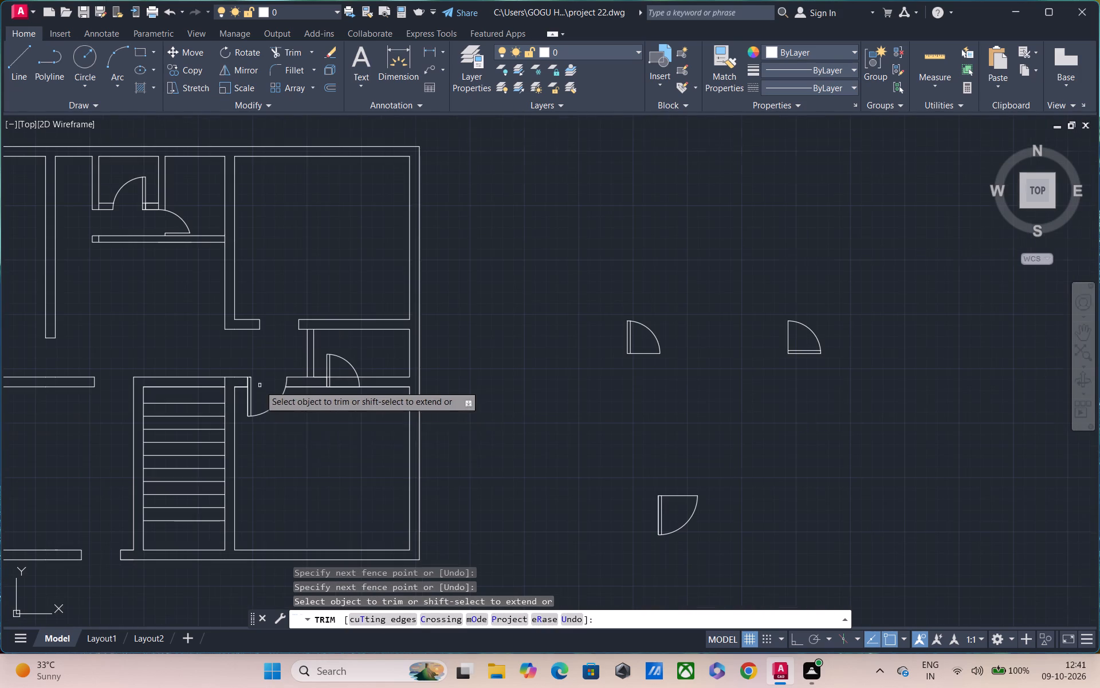
pyautogui.press('Escape')
# Rotate the loose 3' door symbol 180° about the free end of its arc.
pyautogui.moveTo(592, 455); pyautogui.dragTo(518, 316, button='middle')
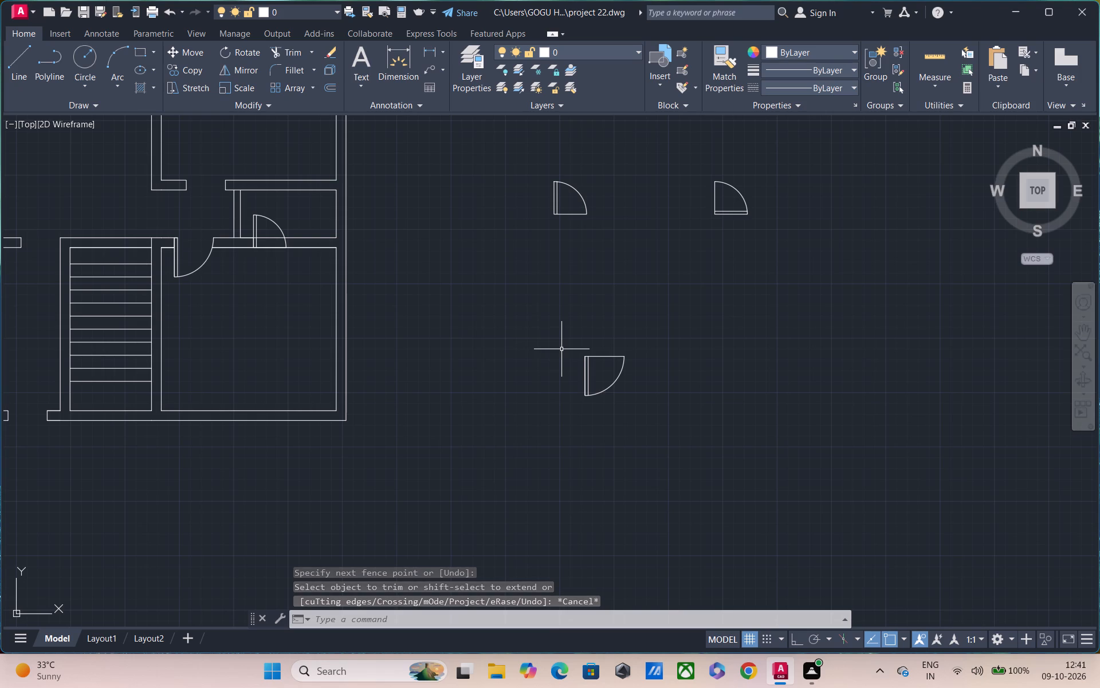
pyautogui.press('Escape')
pyautogui.moveTo(561, 347); pyautogui.dragTo(574, 350)
pyautogui.click(719, 430)
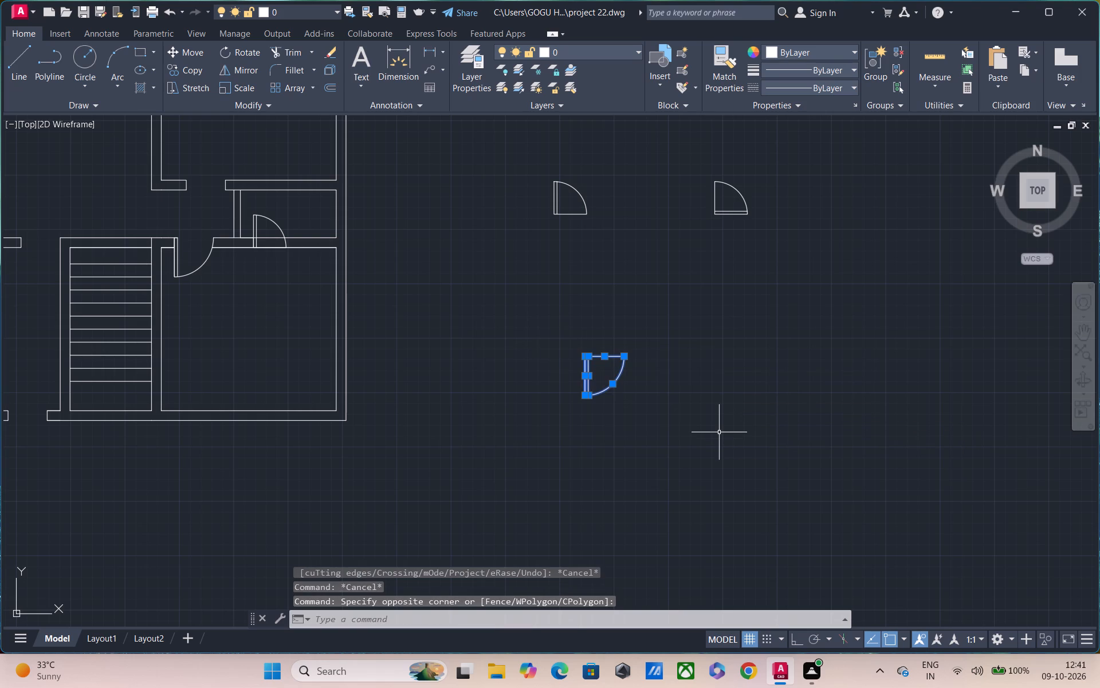
pyautogui.write('ro')
pyautogui.press('space')
pyautogui.click(623, 359)
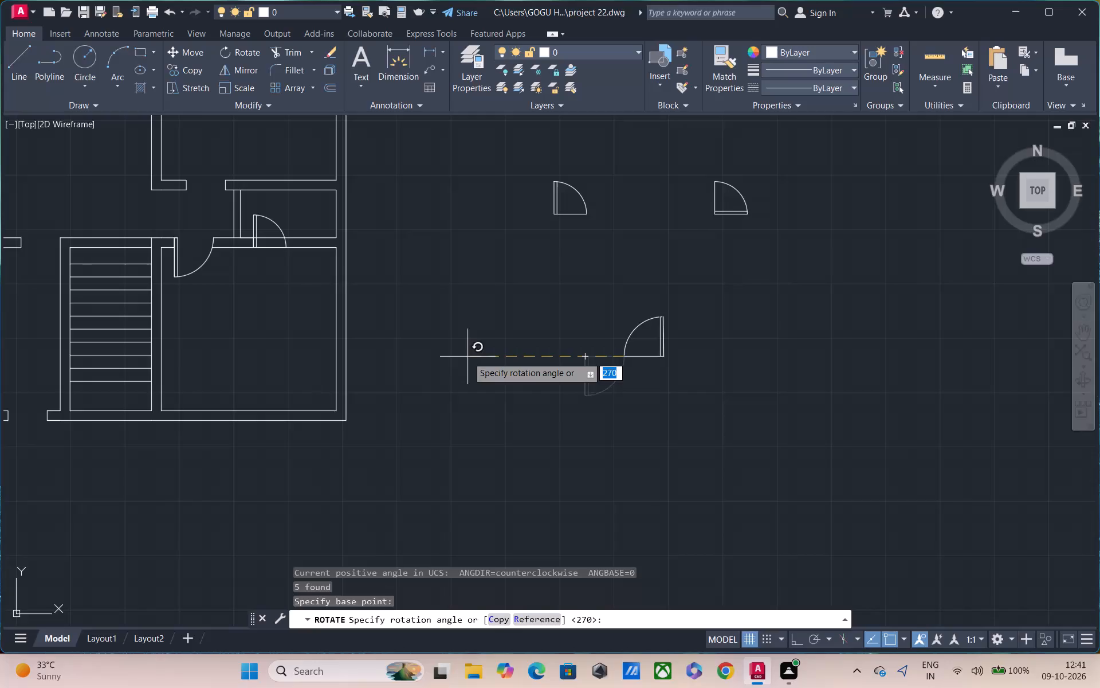
pyautogui.press('F8')
pyautogui.click(541, 319)
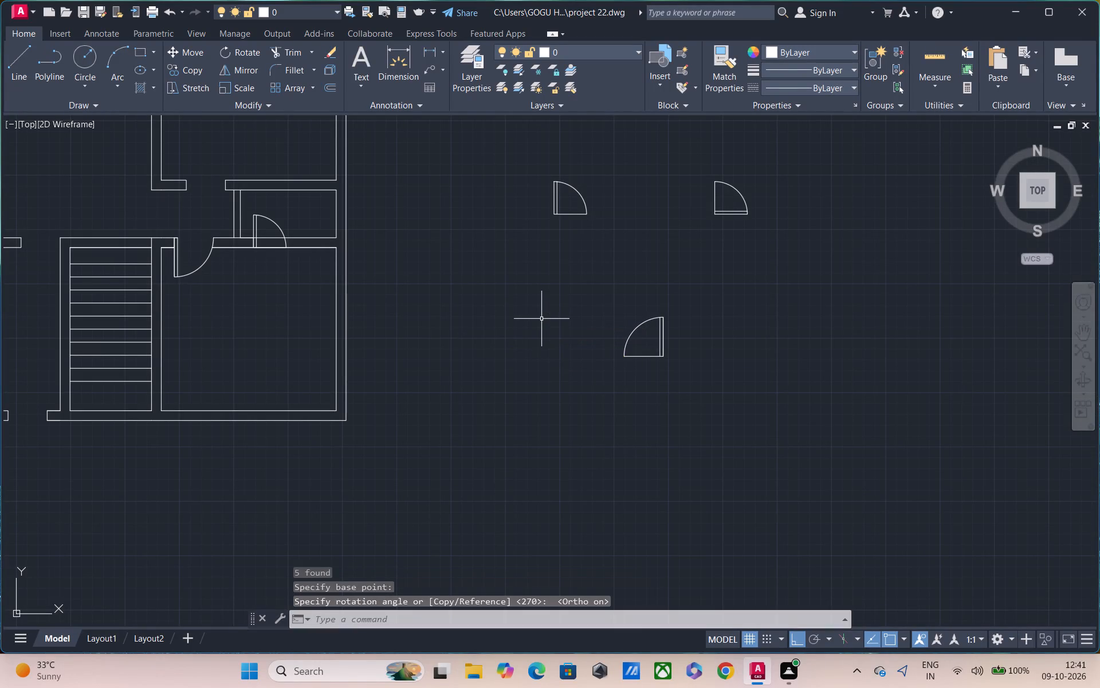
# Copy the rotated door symbol from its hinge corner to the outer wall corner at the south wall opening just west of the staircase.
pyautogui.moveTo(625, 284); pyautogui.dragTo(641, 297)
pyautogui.click(763, 435)
pyautogui.moveTo(575, 300); pyautogui.dragTo(583, 300)
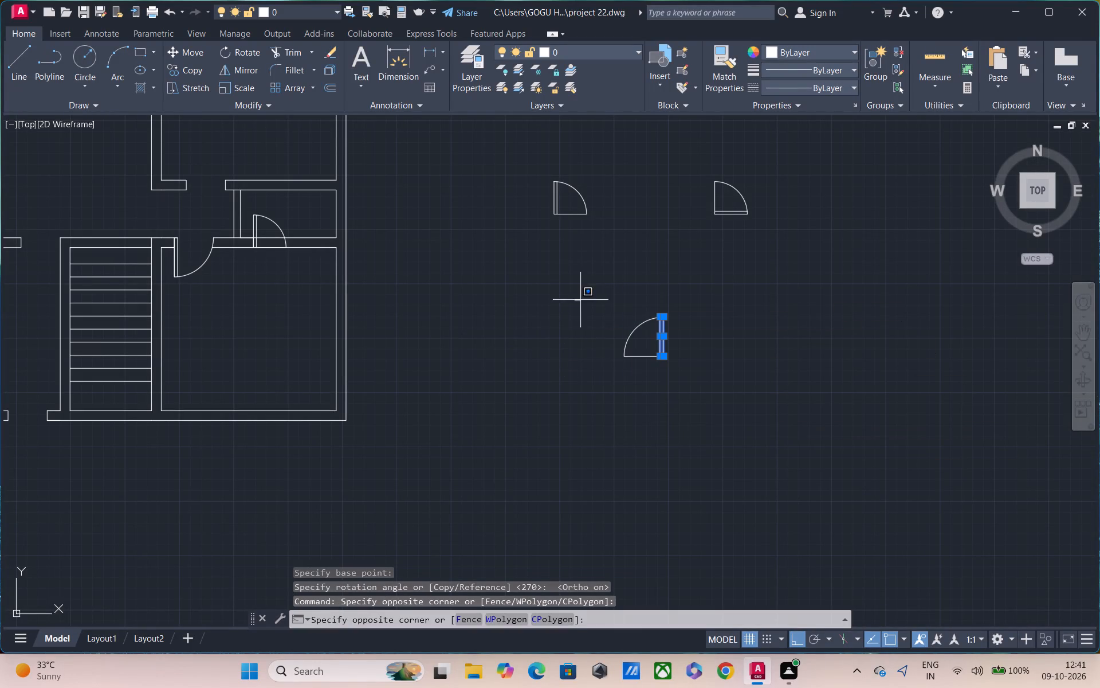
pyautogui.moveTo(583, 300); pyautogui.dragTo(606, 302)
pyautogui.click(811, 433)
pyautogui.write('co')
pyautogui.press('space')
pyautogui.scroll(3, 712, 384)
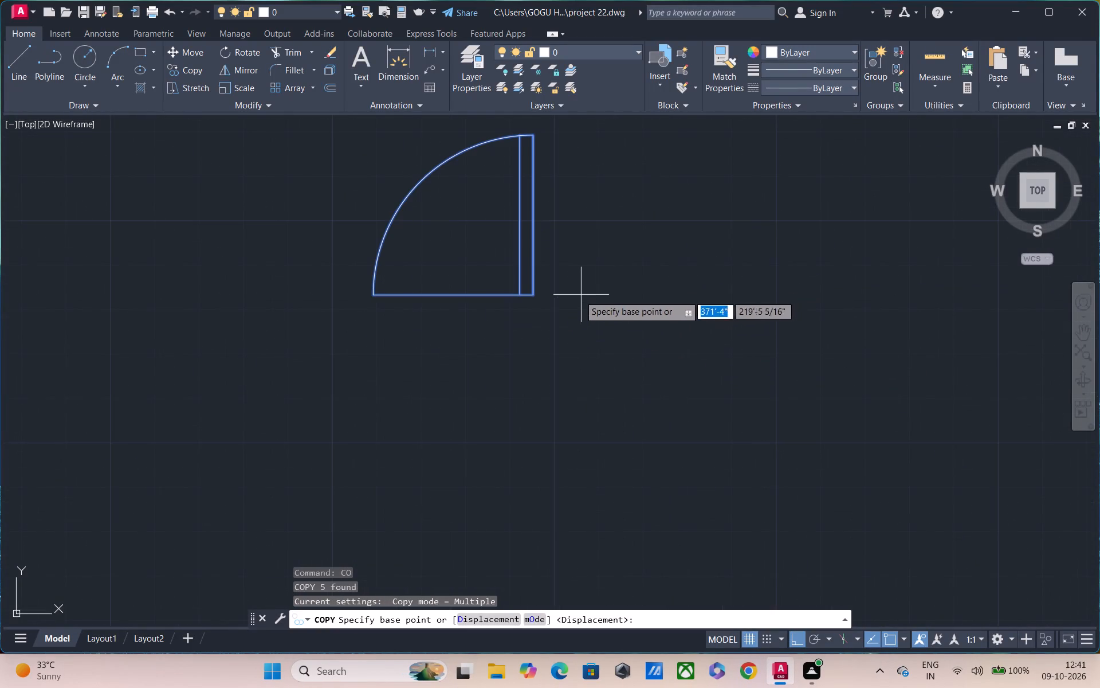
pyautogui.click(537, 296)
pyautogui.scroll(-4, 454, 425)
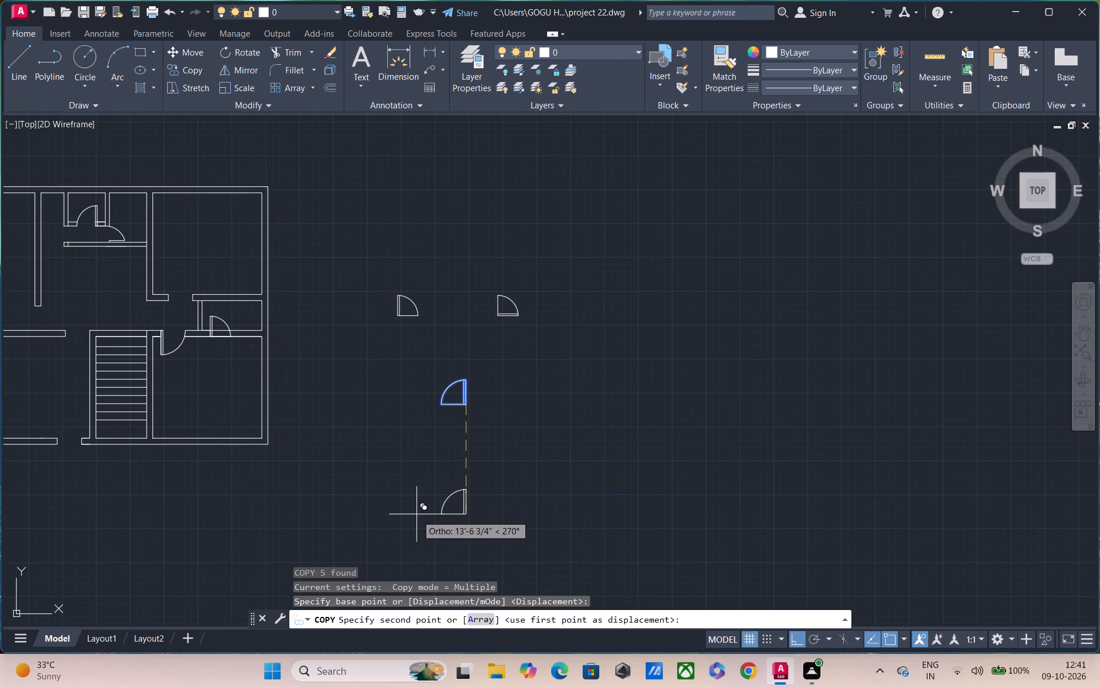
pyautogui.press('F8')
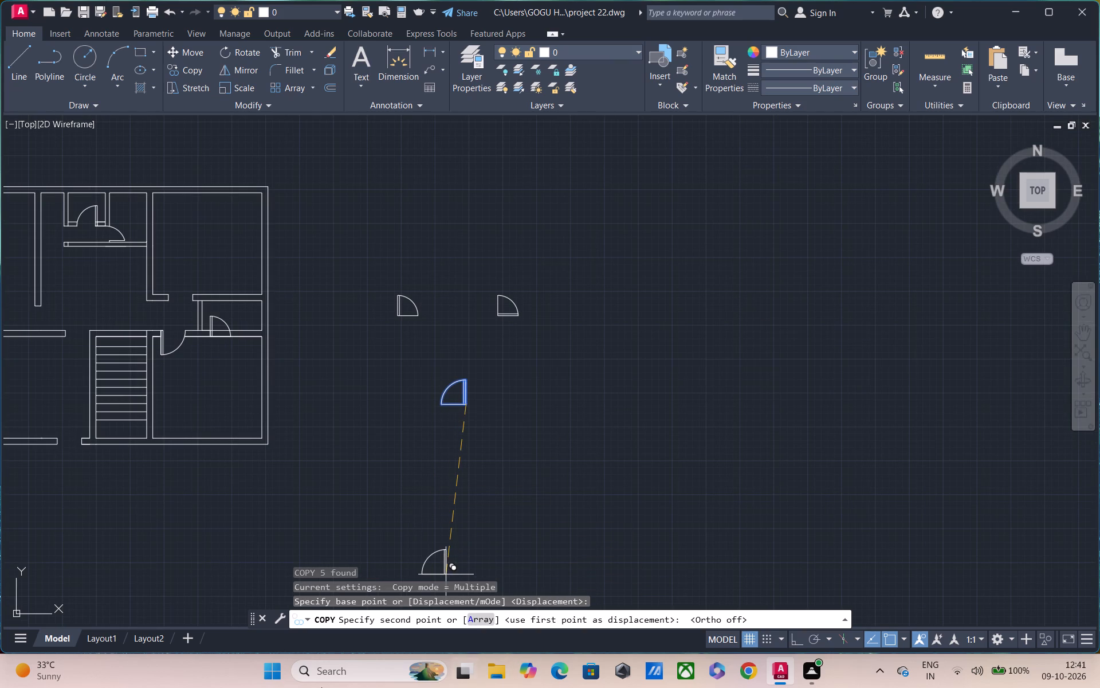
pyautogui.moveTo(212, 427); pyautogui.dragTo(404, 397, button='middle')
pyautogui.scroll(3, 323, 404)
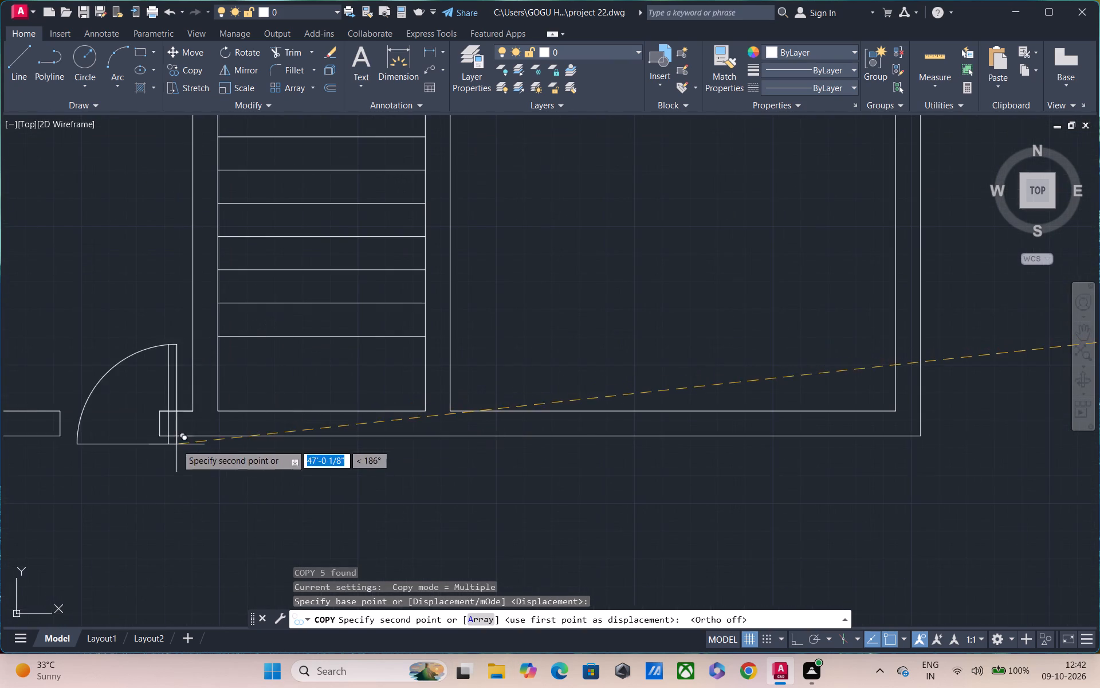
pyautogui.moveTo(176, 444); pyautogui.dragTo(274, 411, button='middle')
pyautogui.click(259, 404)
# Place another copy of the rotated door on the north wall's inner line, at the top of the small room's west partition.
pyautogui.scroll(-2, 254, 371)
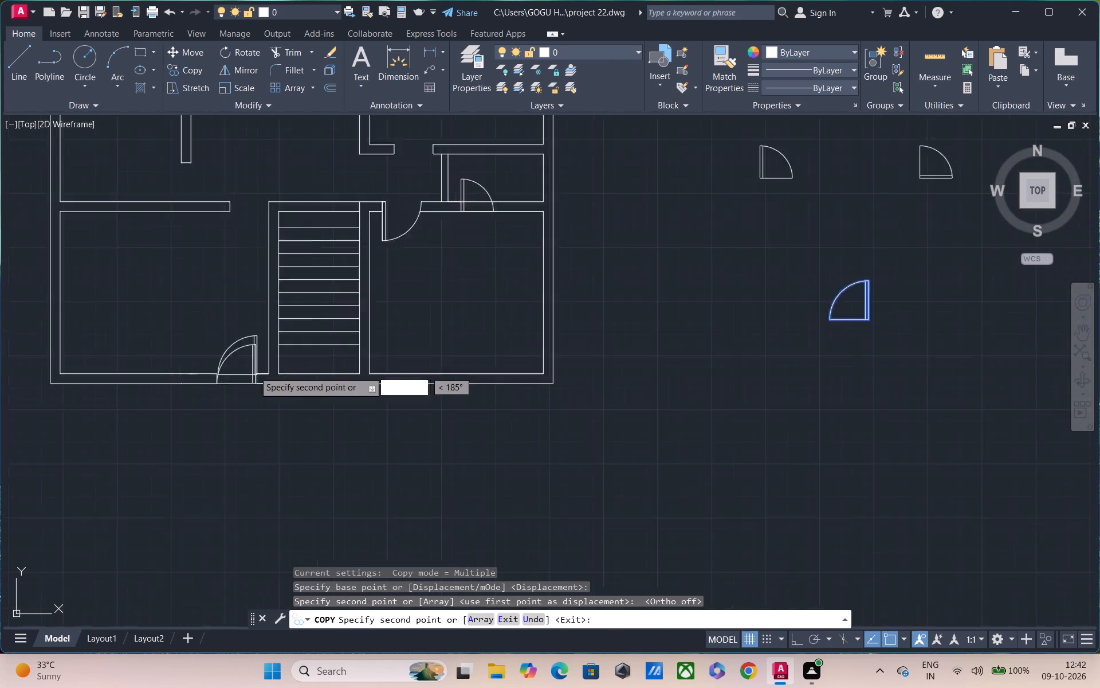
pyautogui.scroll(-2, 254, 371)
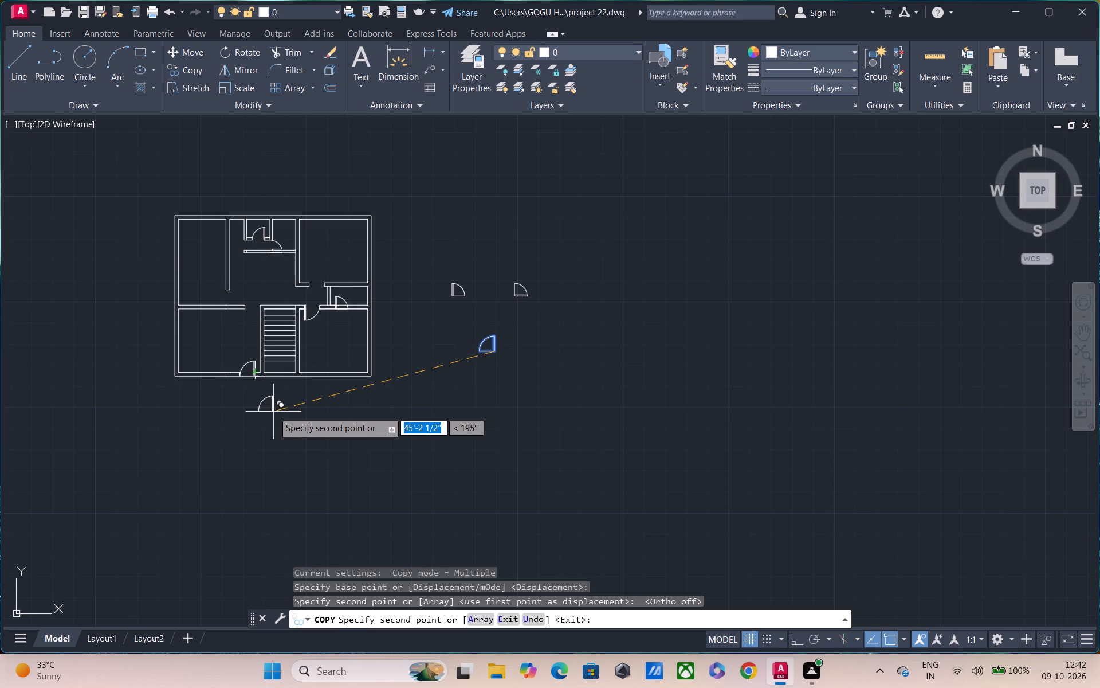
pyautogui.moveTo(251, 306); pyautogui.dragTo(280, 469, button='middle')
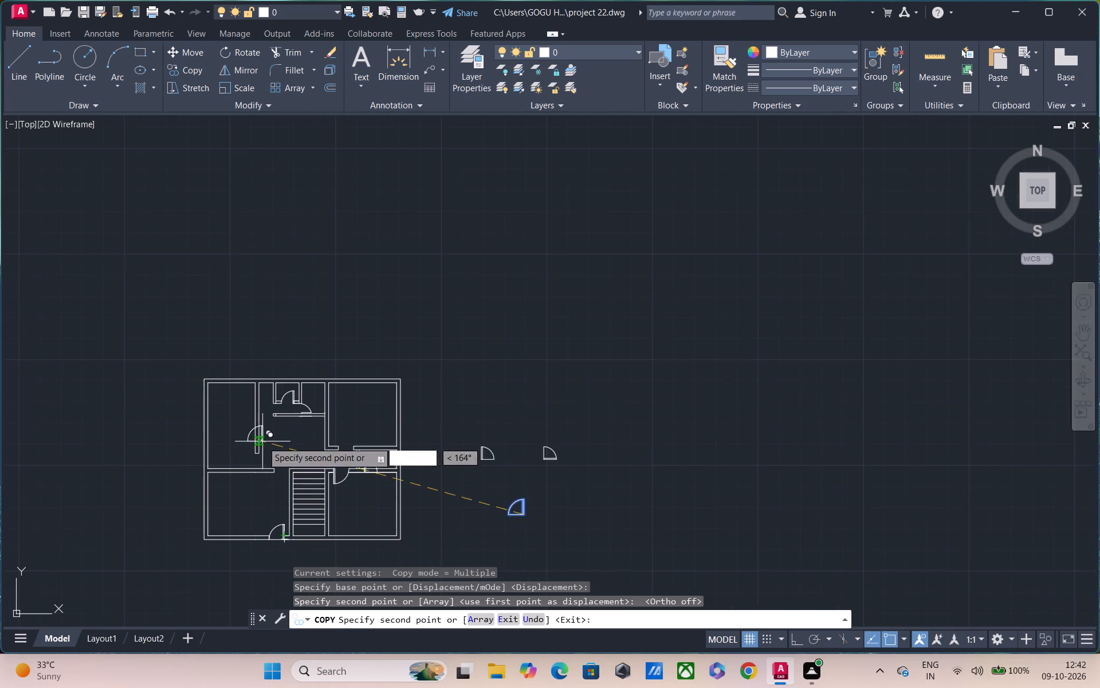
pyautogui.scroll(2, 260, 416)
pyautogui.scroll(3, 291, 353)
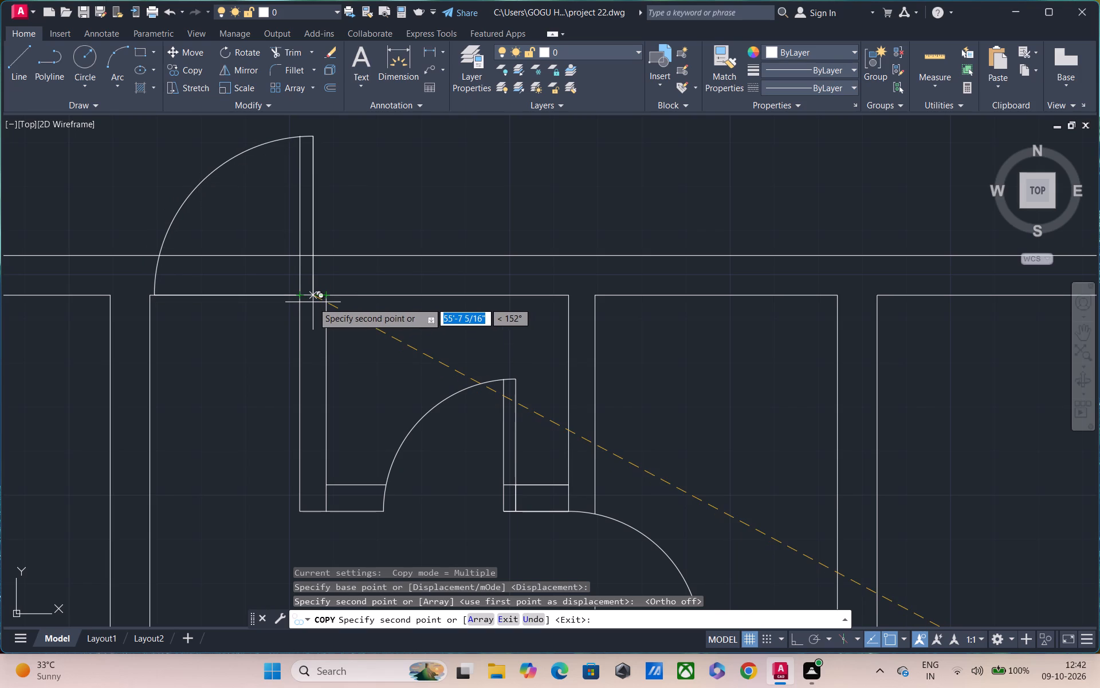
pyautogui.click(313, 302)
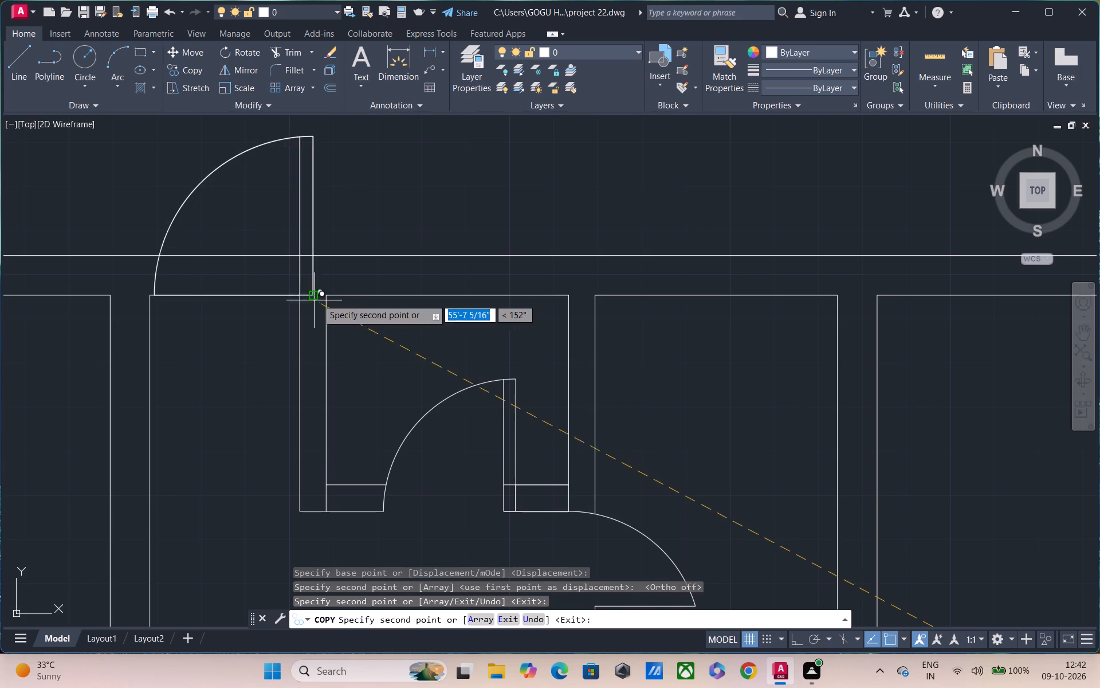
pyautogui.press('Escape')
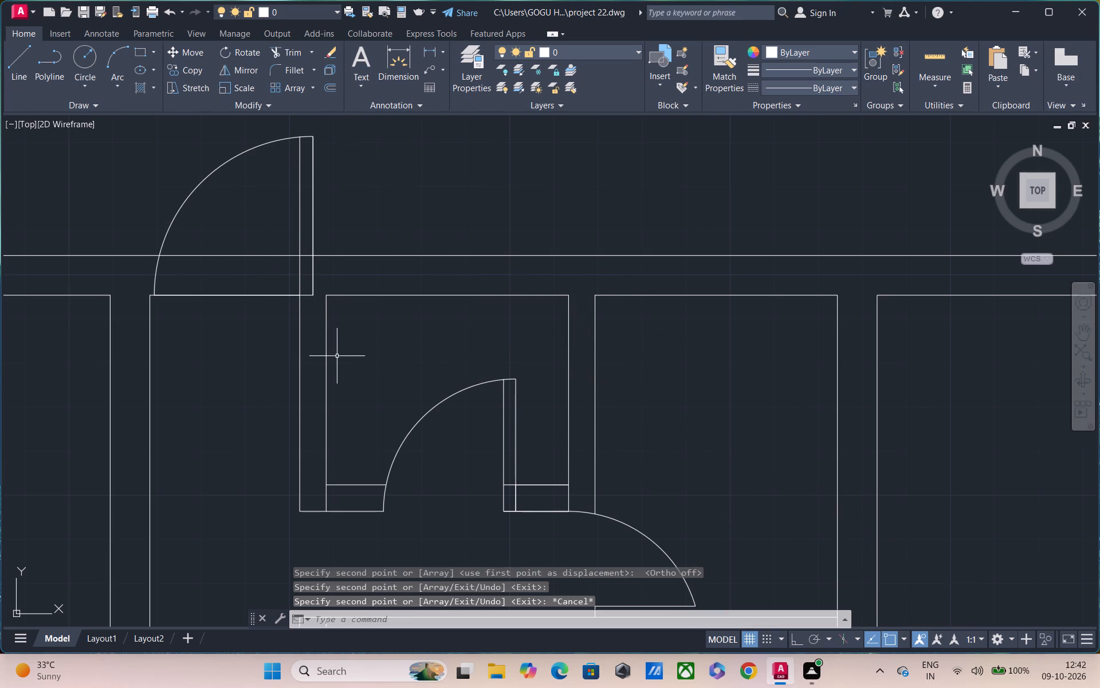
# Trim the north door's outer leaf line and the arc stub beyond its inner leaf line.
pyautogui.write('tr')
pyautogui.press('space')
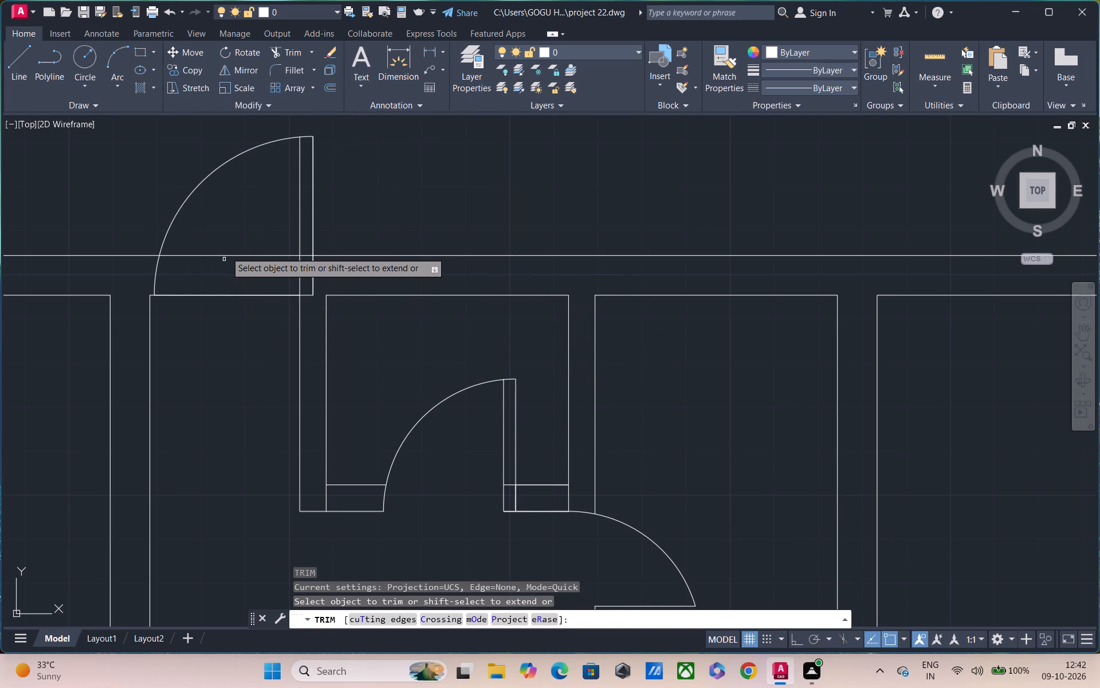
pyautogui.click(313, 211)
pyautogui.click(345, 265)
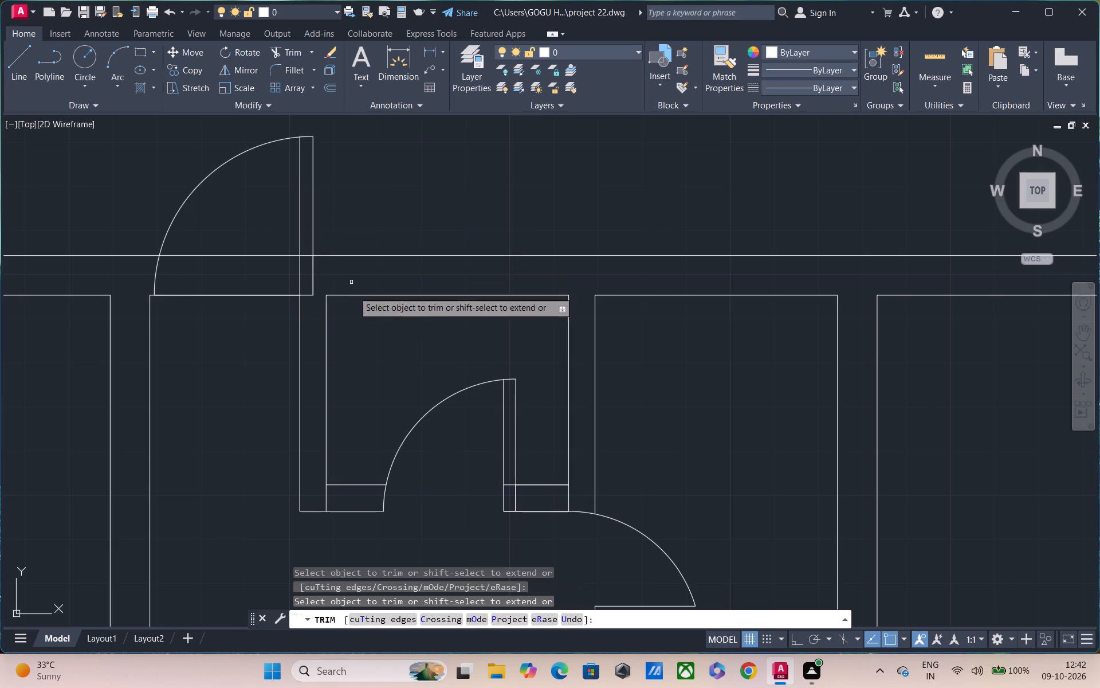
pyautogui.click(313, 230)
pyautogui.click(315, 277)
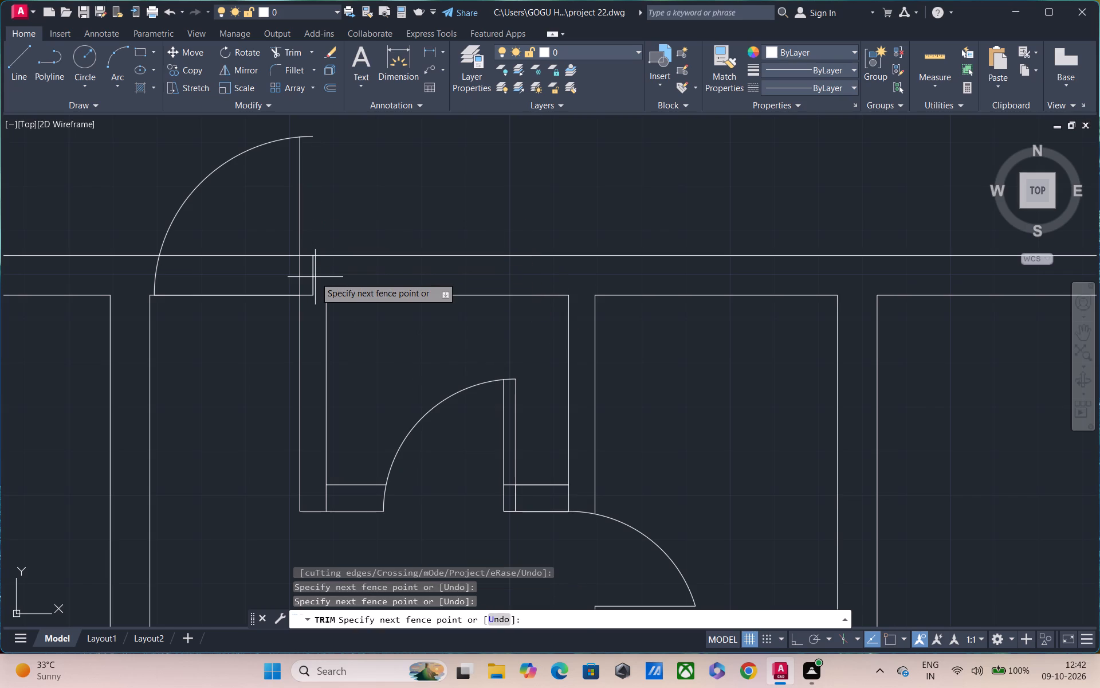
pyautogui.click(312, 272)
pyautogui.click(309, 295)
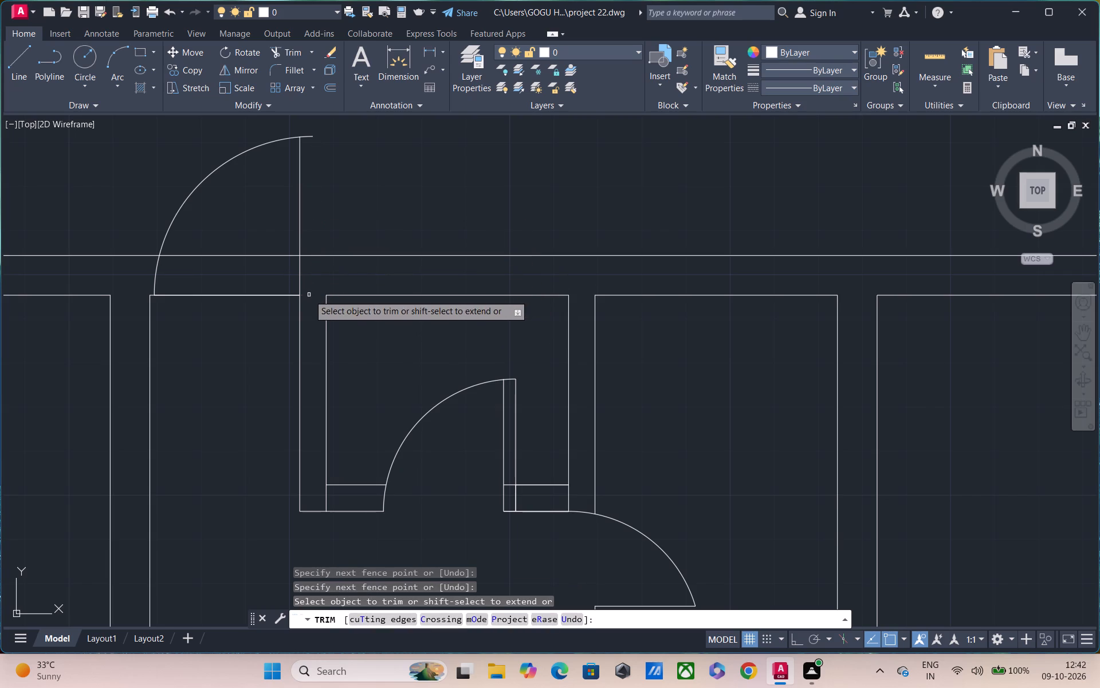
pyautogui.moveTo(309, 124); pyautogui.dragTo(309, 173)
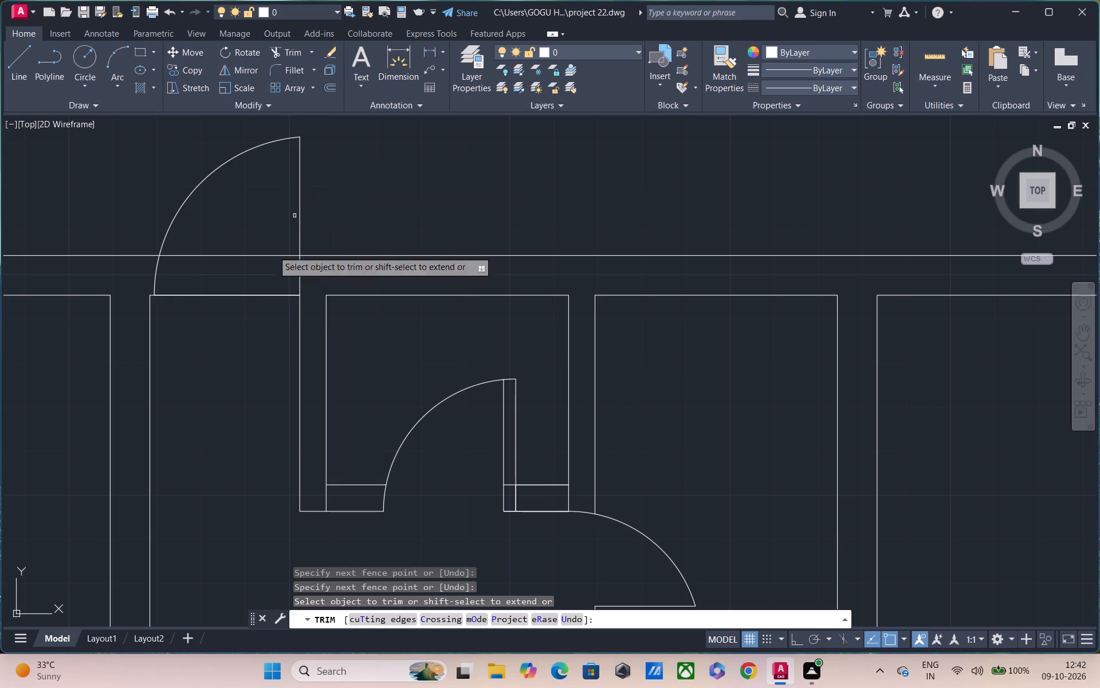
# Trim the door's closing line and both north wall lines across the new door opening.
pyautogui.click(235, 296)
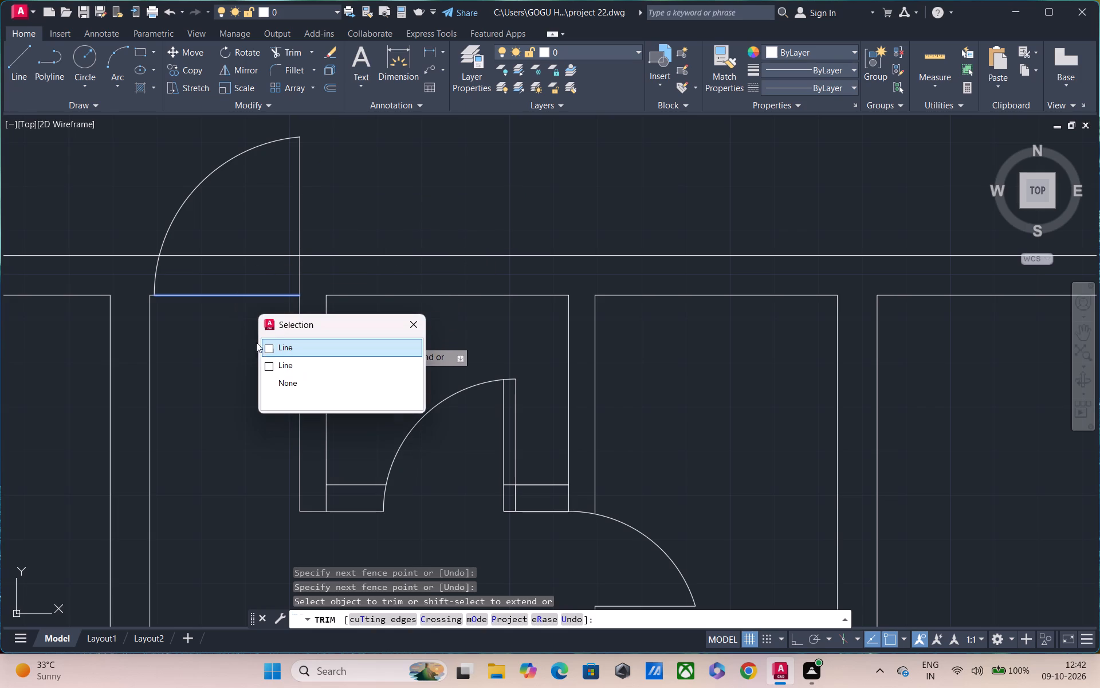
pyautogui.click(264, 345)
pyautogui.click(263, 295)
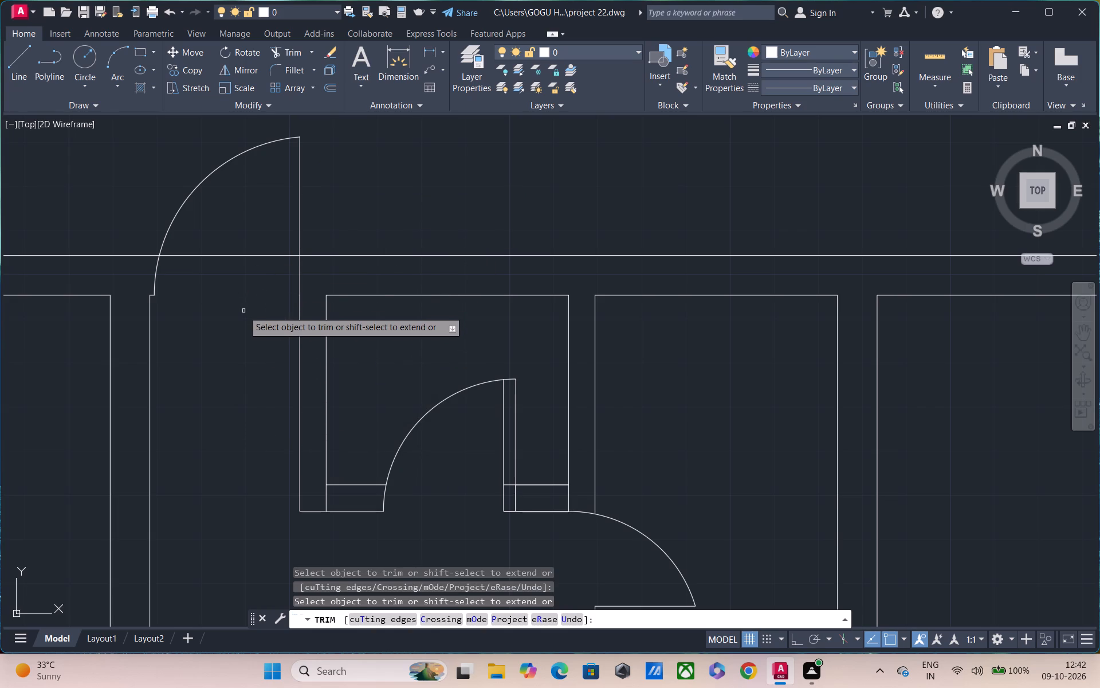
pyautogui.scroll(-2, 241, 313)
pyautogui.press('Escape')
pyautogui.moveTo(204, 232); pyautogui.dragTo(249, 266)
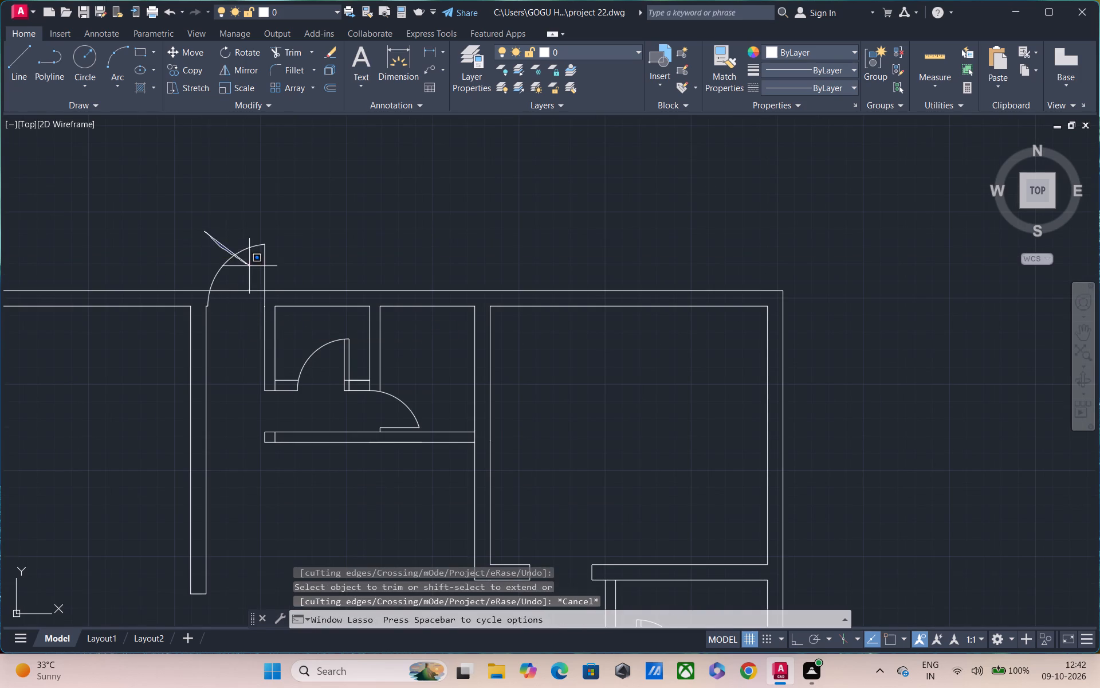
pyautogui.moveTo(249, 266); pyautogui.dragTo(268, 273)
pyautogui.press('Escape')
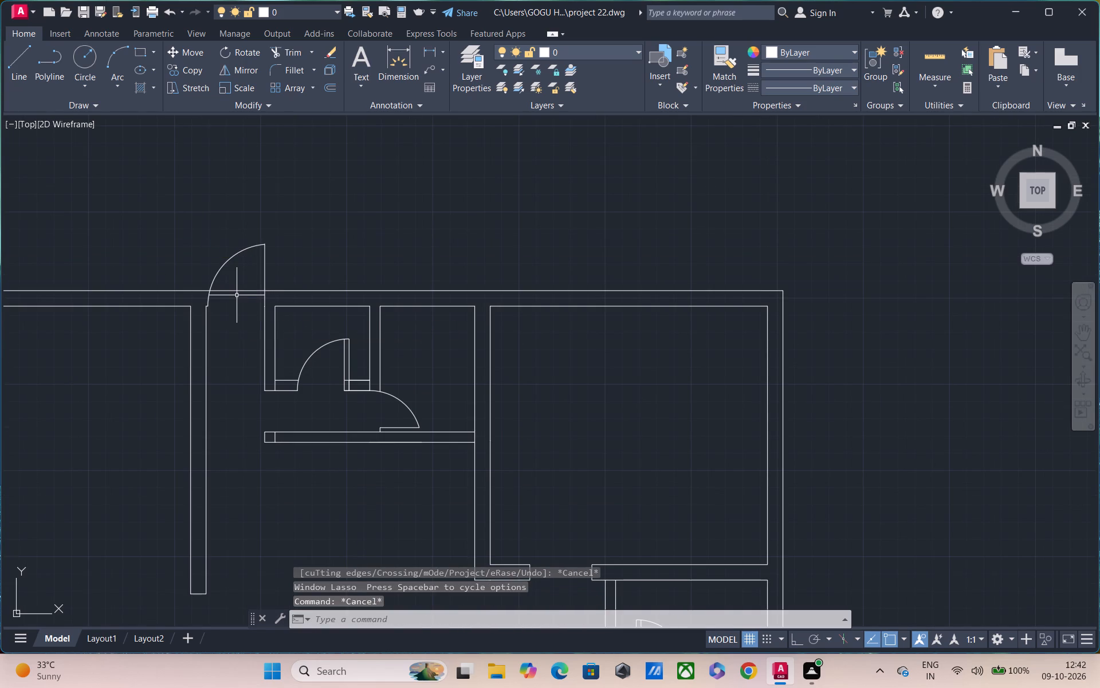
pyautogui.write('tr')
pyautogui.press('space')
pyautogui.moveTo(237, 279); pyautogui.dragTo(238, 283)
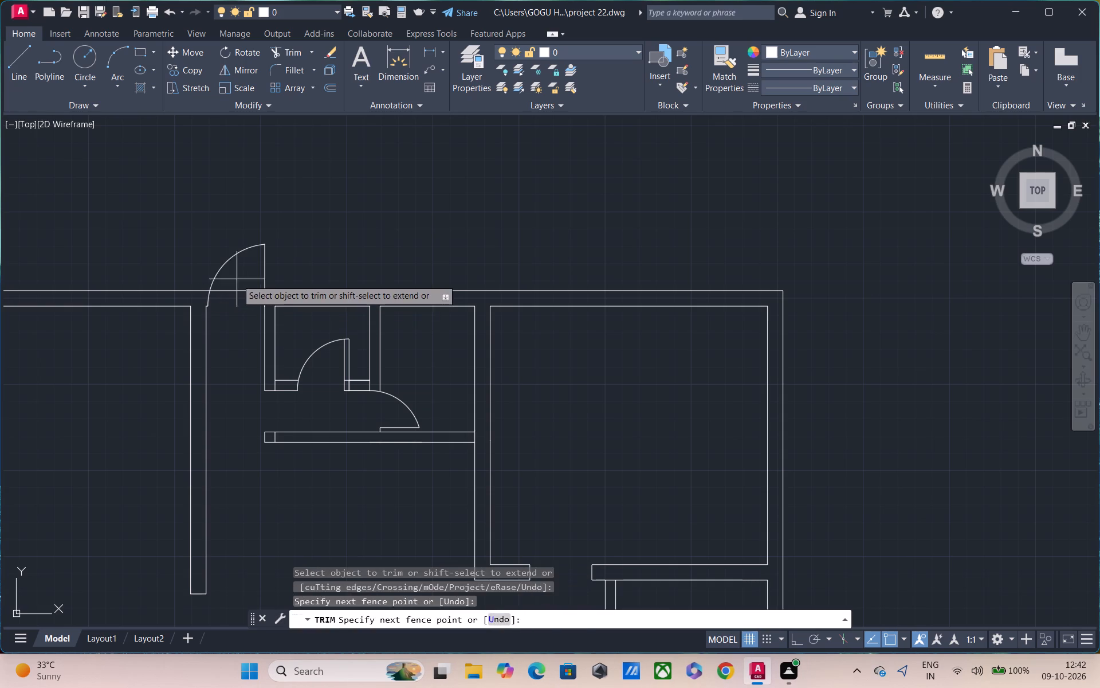
pyautogui.moveTo(238, 283); pyautogui.dragTo(239, 305)
pyautogui.scroll(-2, 239, 305)
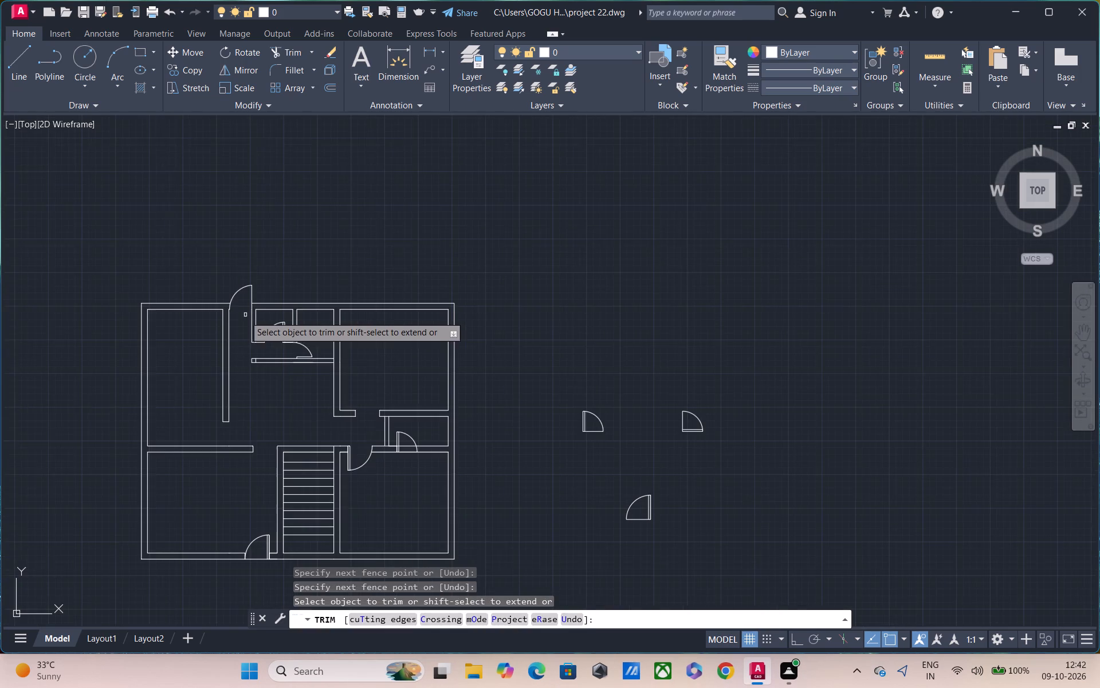
pyautogui.scroll(-1, 243, 318)
pyautogui.scroll(2, 243, 307)
pyautogui.press('Escape')
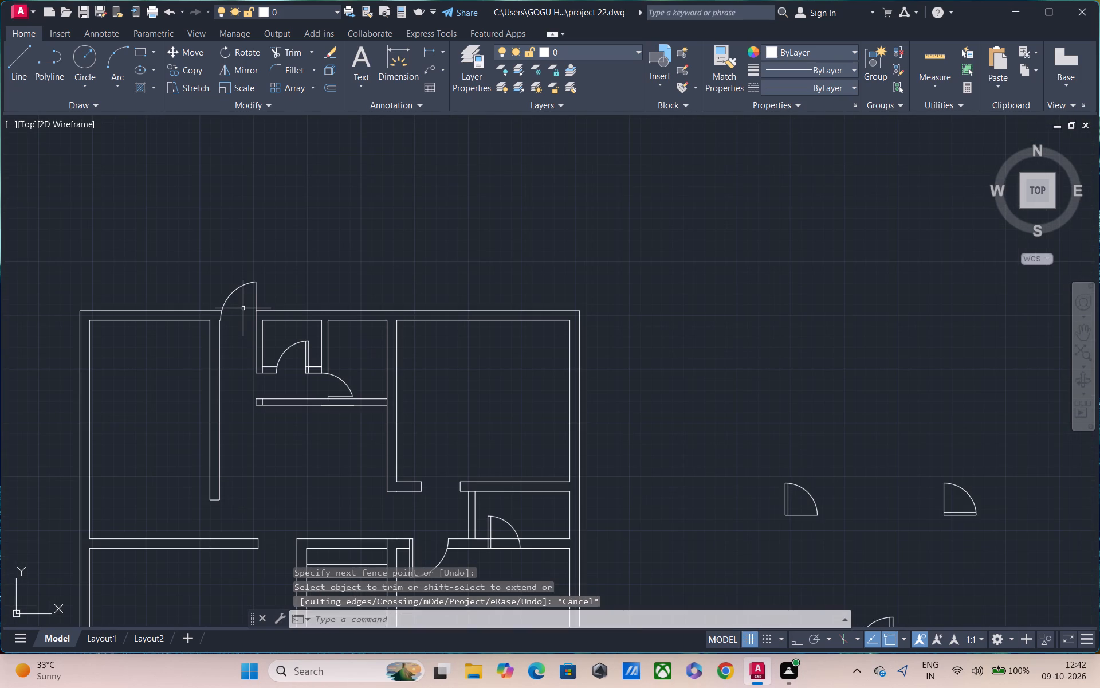
# Offset the north door's remaining leaf line 2.5" west to form the door leaf.
pyautogui.write('o')
pyautogui.press('space')
pyautogui.write('2.5"')
pyautogui.press('Return')
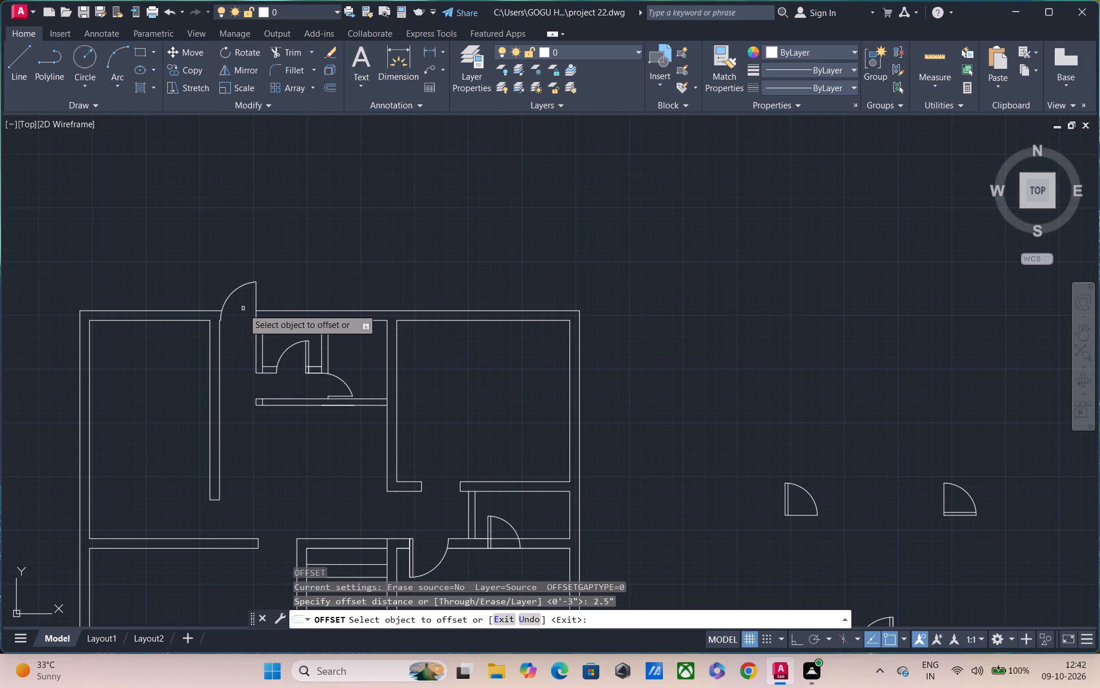
pyautogui.click(257, 303)
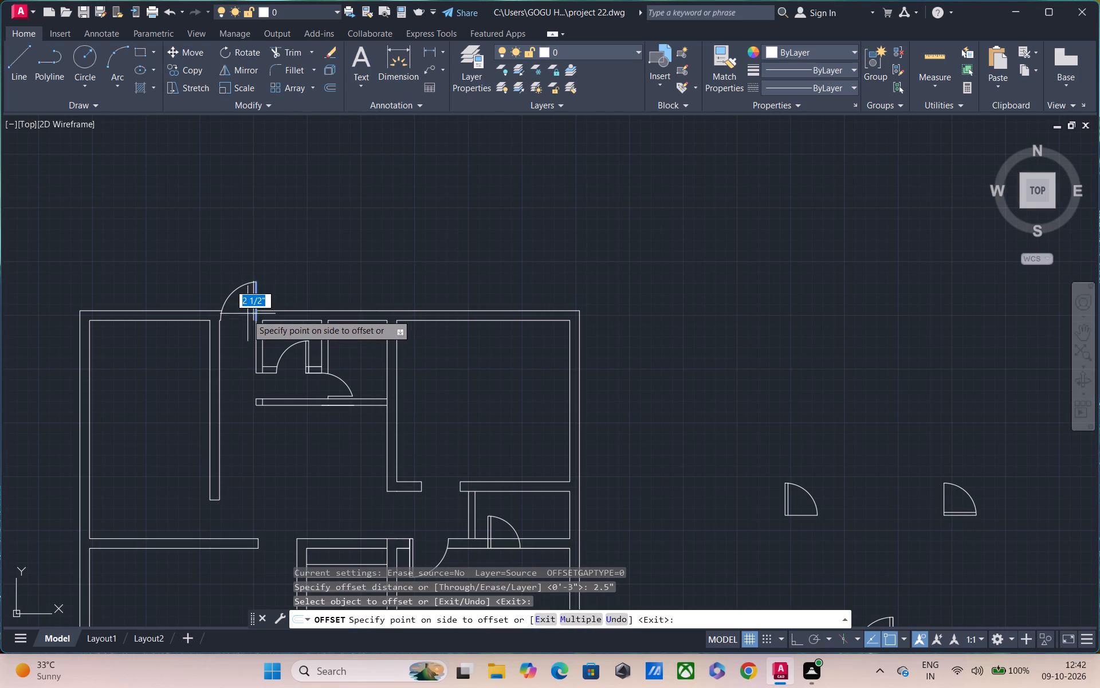
pyautogui.click(247, 314)
pyautogui.press('Escape')
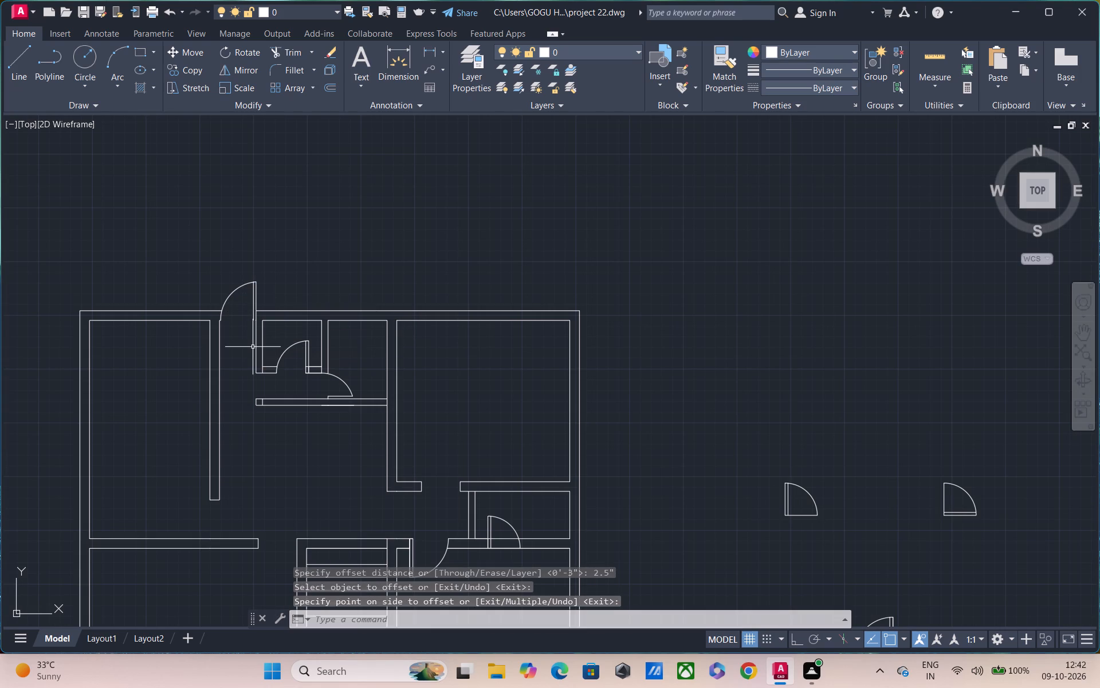
pyautogui.press('Escape')
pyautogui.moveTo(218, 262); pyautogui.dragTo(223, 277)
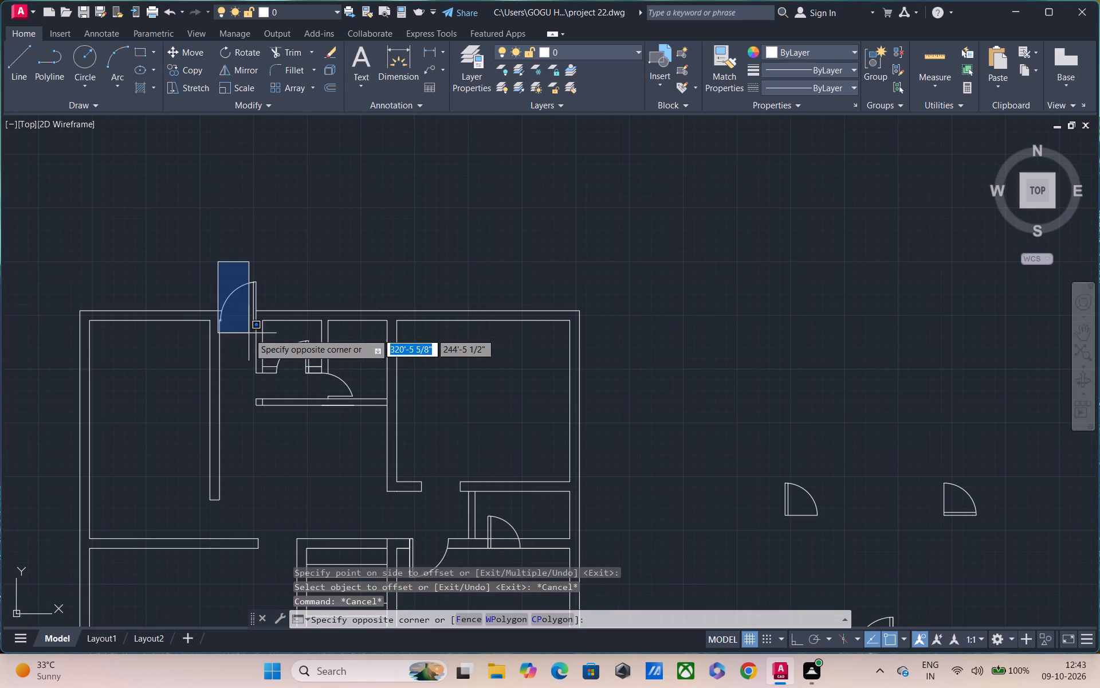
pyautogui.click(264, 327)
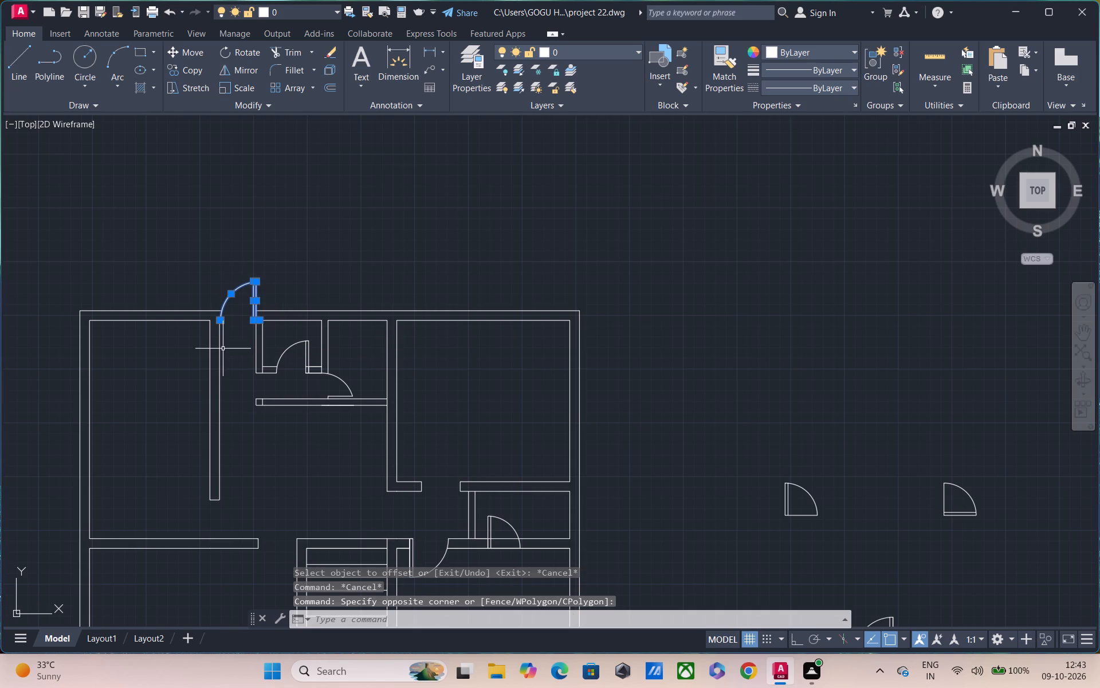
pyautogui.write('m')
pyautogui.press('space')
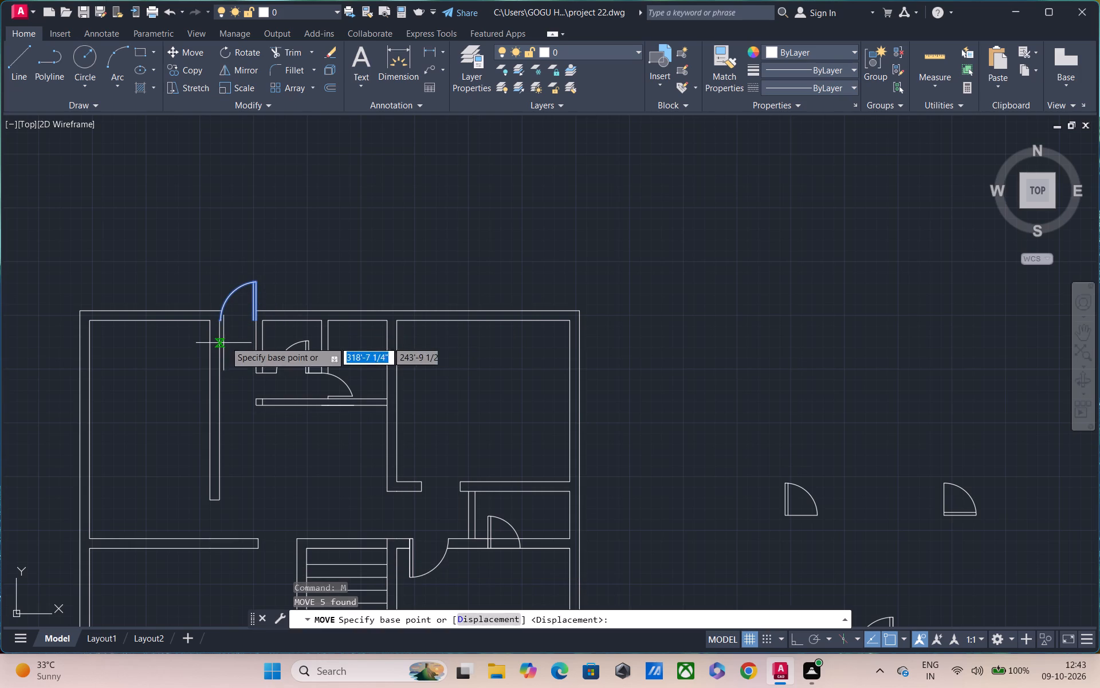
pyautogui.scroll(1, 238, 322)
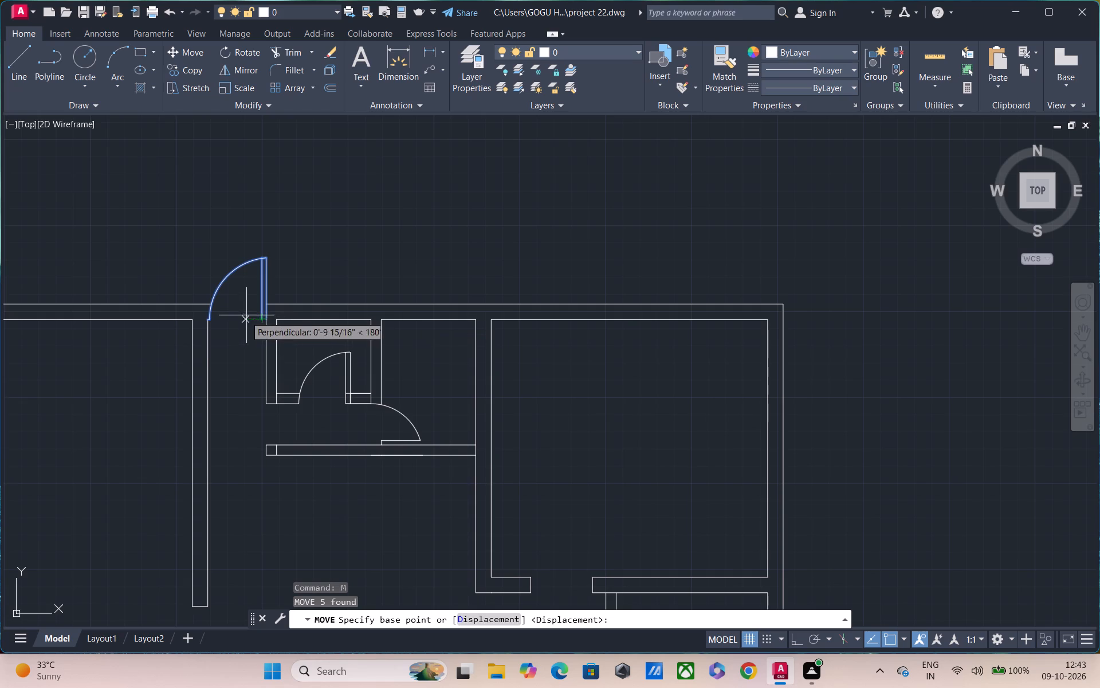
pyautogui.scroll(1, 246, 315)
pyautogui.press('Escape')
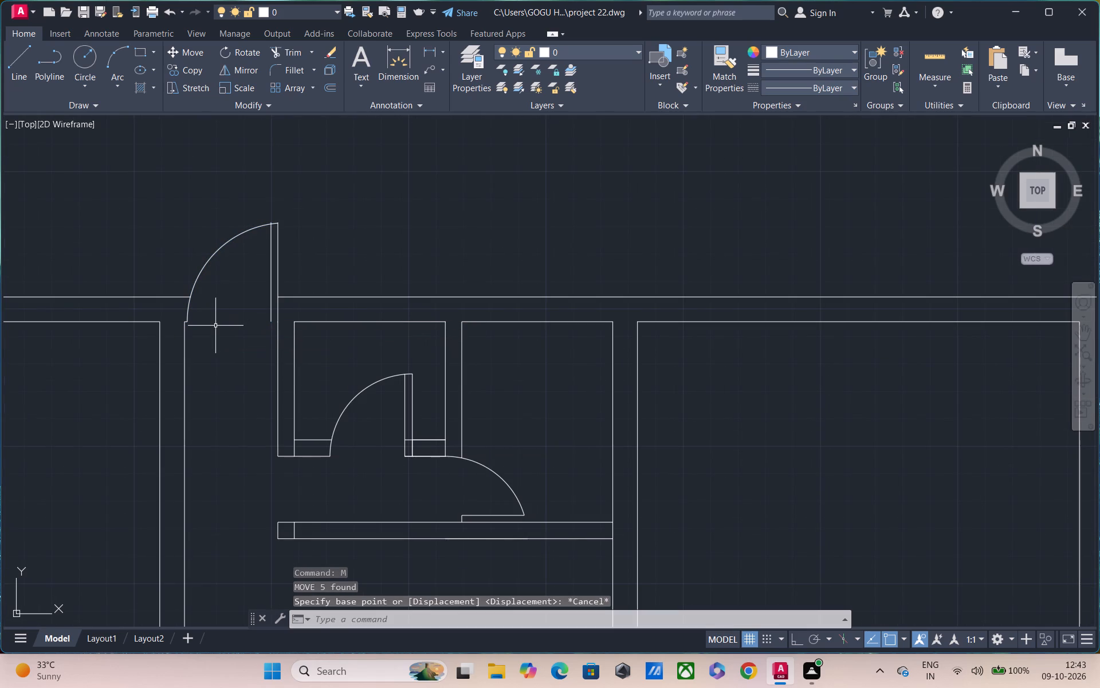
# Draw a line across the north door opening, from the swing arc's lower end to the leaf's outer line along the wall's inner face.
pyautogui.write('l')
pyautogui.press('space')
pyautogui.scroll(3, 214, 326)
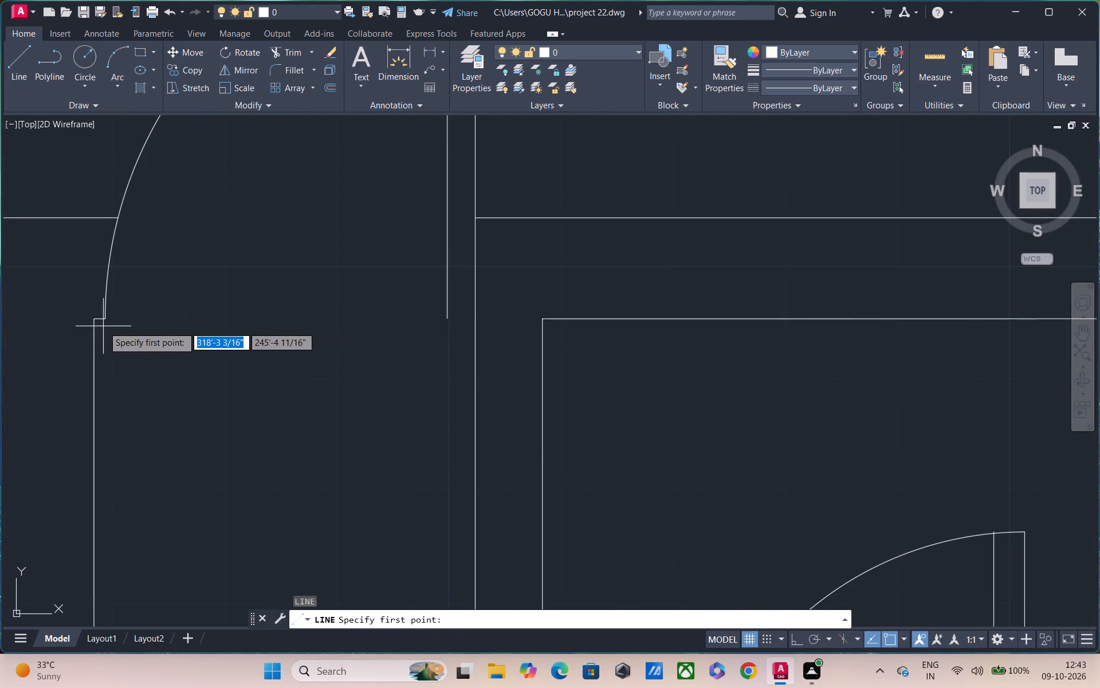
pyautogui.click(105, 319)
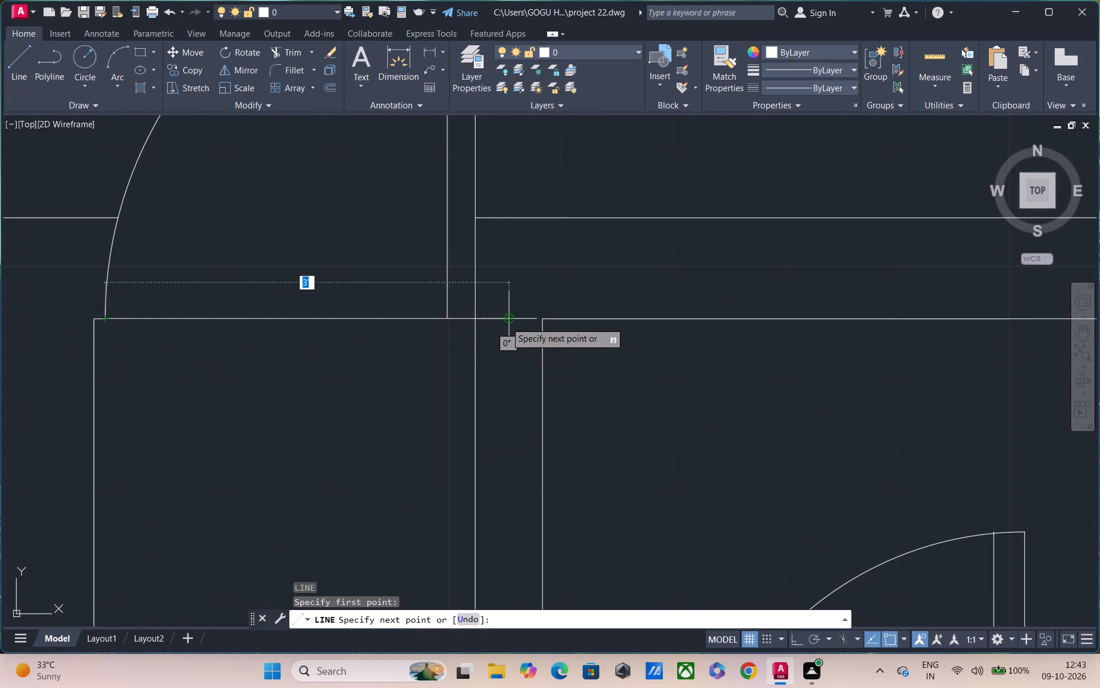
pyautogui.click(479, 318)
pyautogui.scroll(-1, 480, 319)
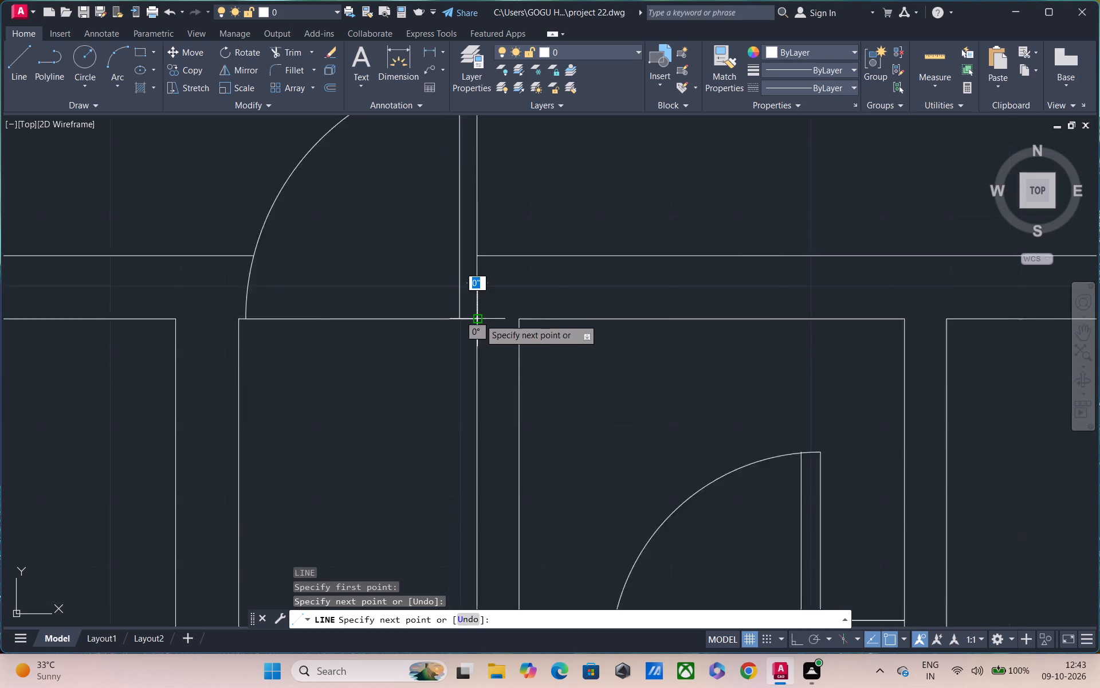
pyautogui.scroll(-1, 480, 319)
pyautogui.press('Escape')
pyautogui.scroll(-3, 443, 376)
pyautogui.moveTo(438, 393); pyautogui.dragTo(437, 355, button='middle')
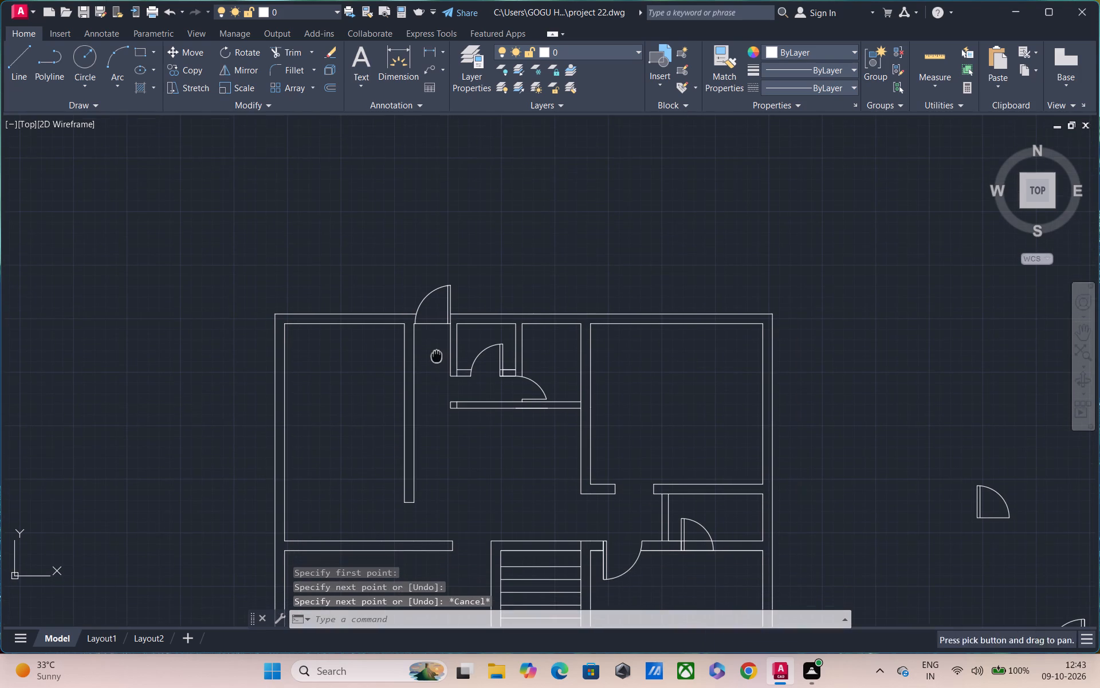
pyautogui.press('Escape')
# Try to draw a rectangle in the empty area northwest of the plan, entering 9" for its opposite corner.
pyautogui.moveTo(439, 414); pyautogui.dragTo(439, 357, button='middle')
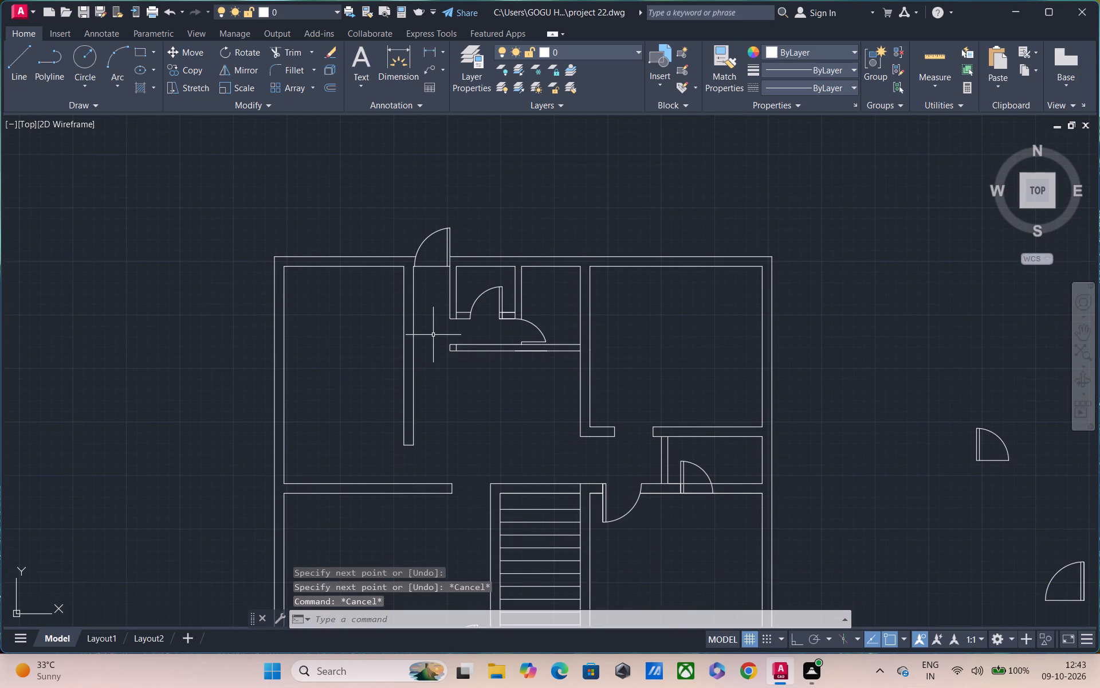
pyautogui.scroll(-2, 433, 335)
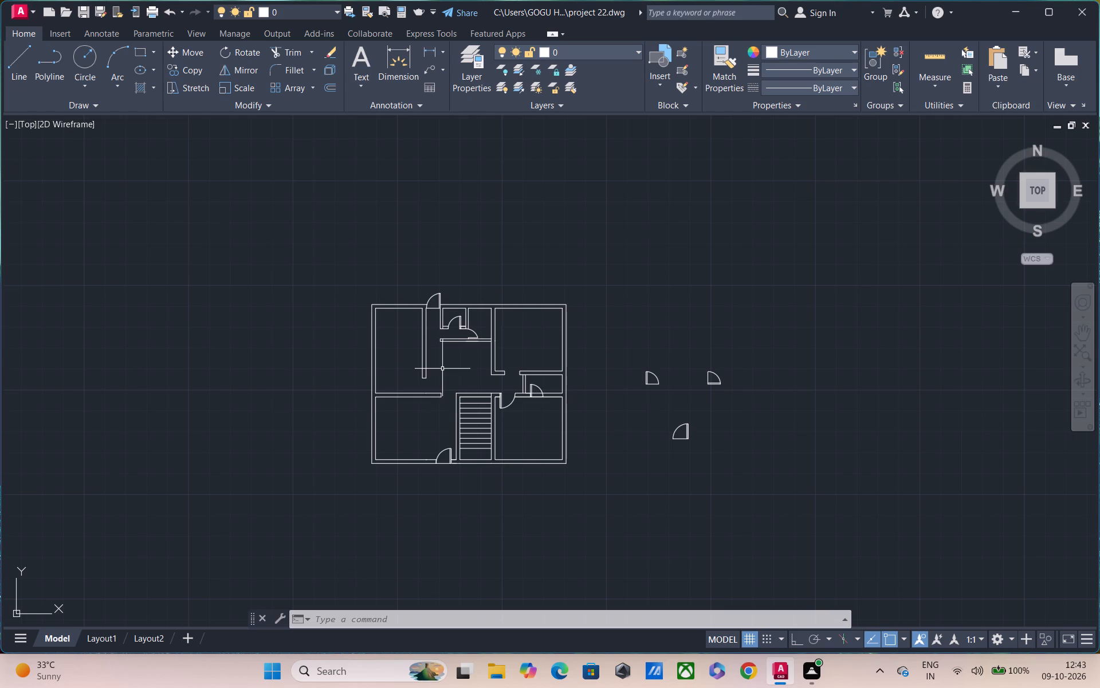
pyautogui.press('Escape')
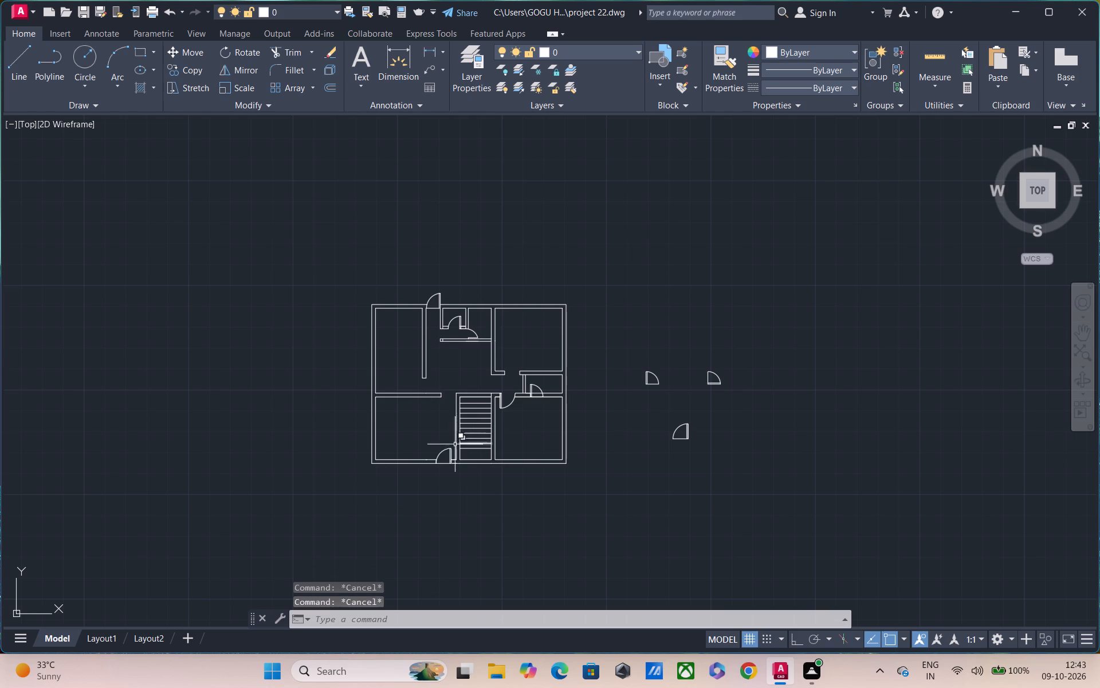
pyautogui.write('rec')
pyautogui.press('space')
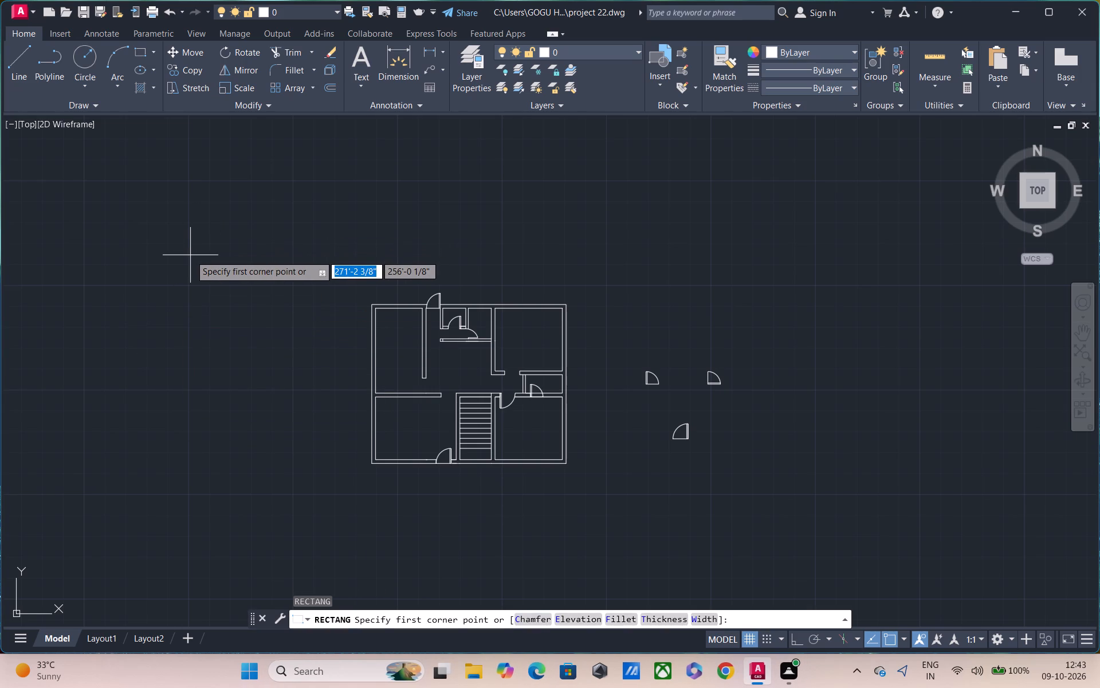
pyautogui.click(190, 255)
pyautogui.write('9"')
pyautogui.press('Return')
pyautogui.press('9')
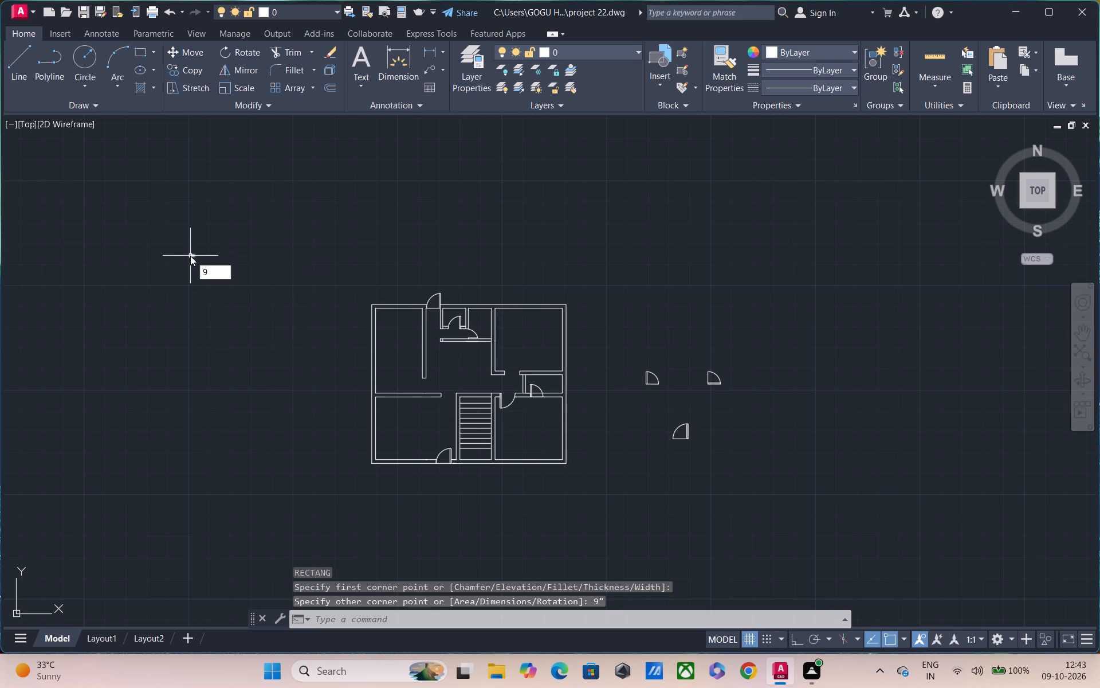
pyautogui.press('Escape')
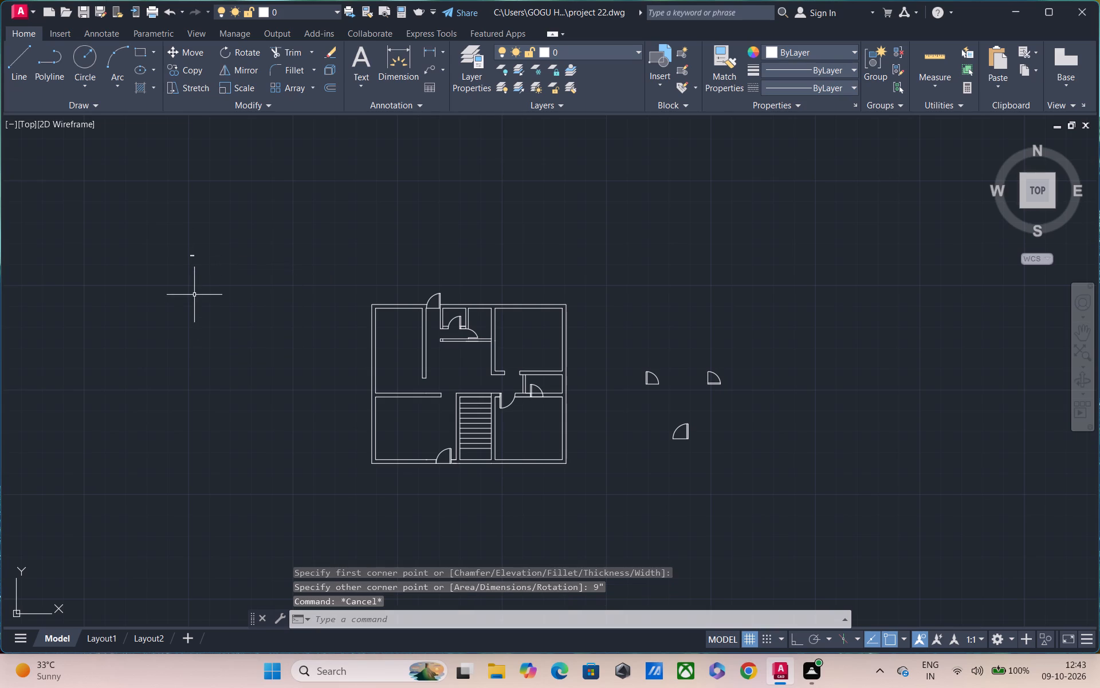
# Draw a 9" by 9" square by dimensions in the empty area west of the plan's northwest corner.
pyautogui.write('rec')
pyautogui.press('space')
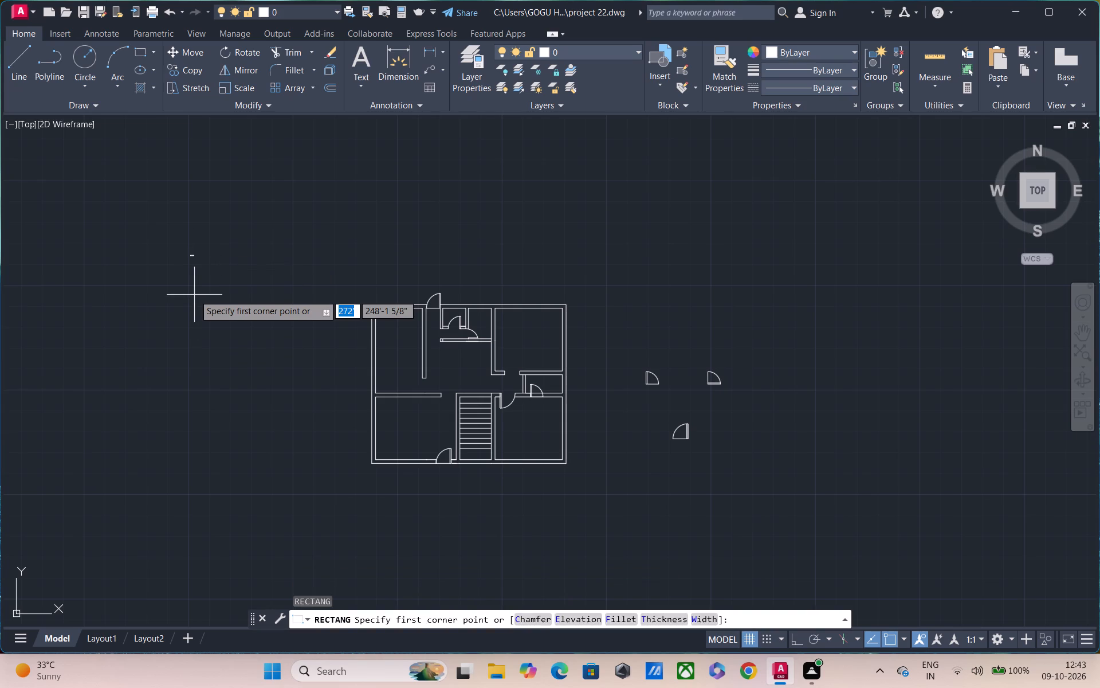
pyautogui.click(194, 295)
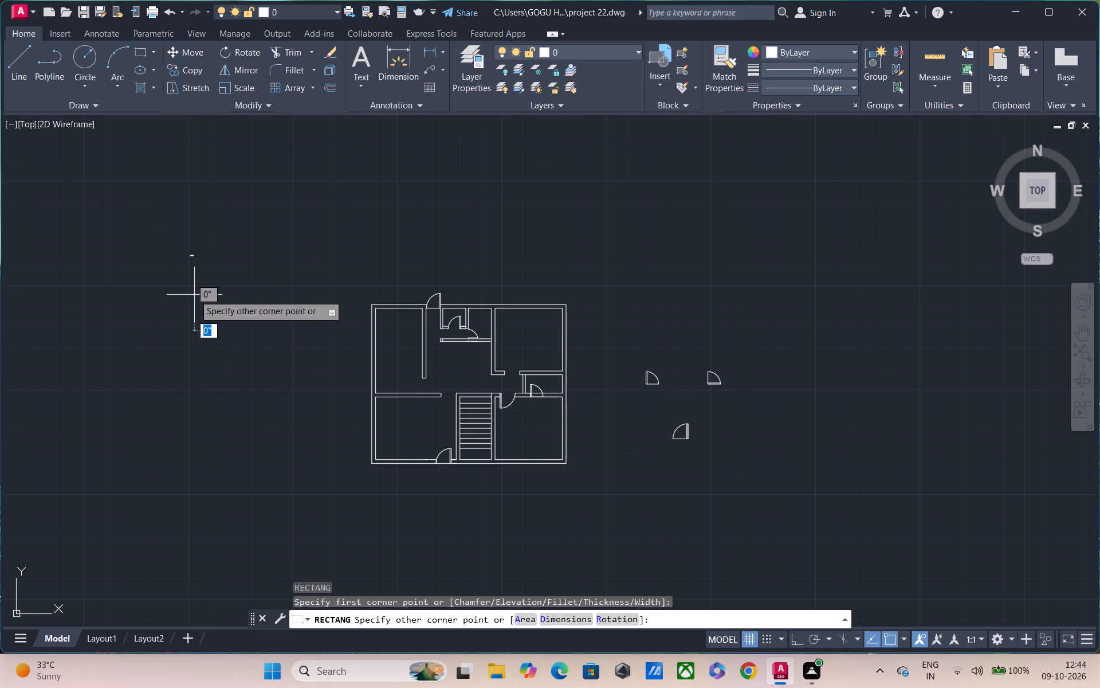
pyautogui.write('d')
pyautogui.press('space')
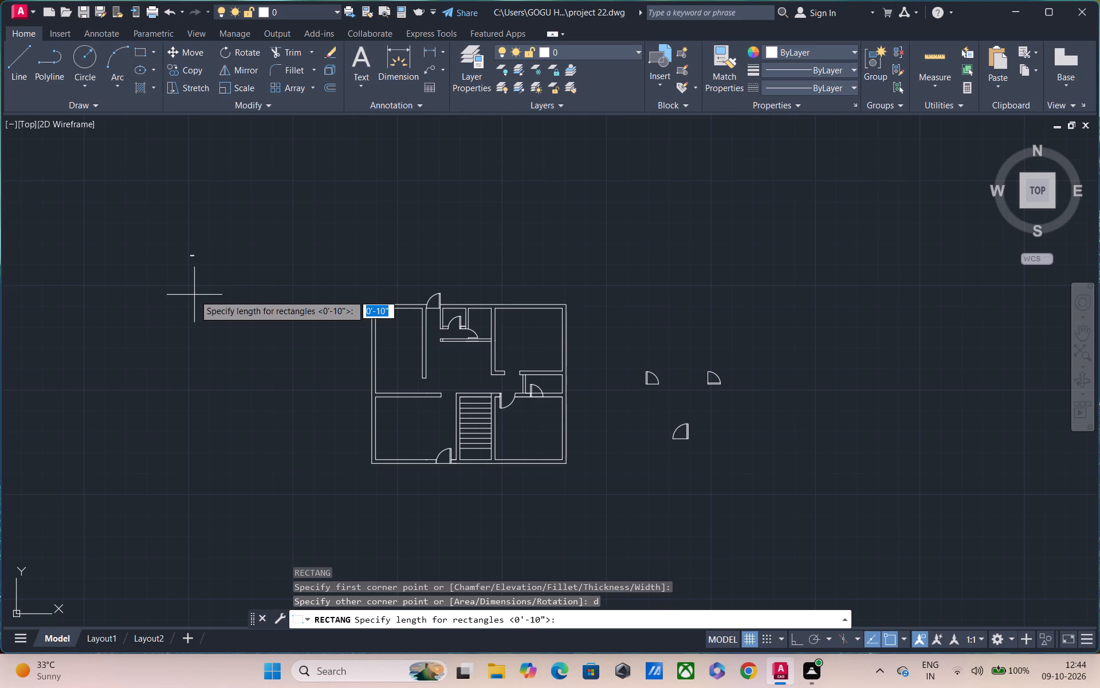
pyautogui.write('9"')
pyautogui.press('Return')
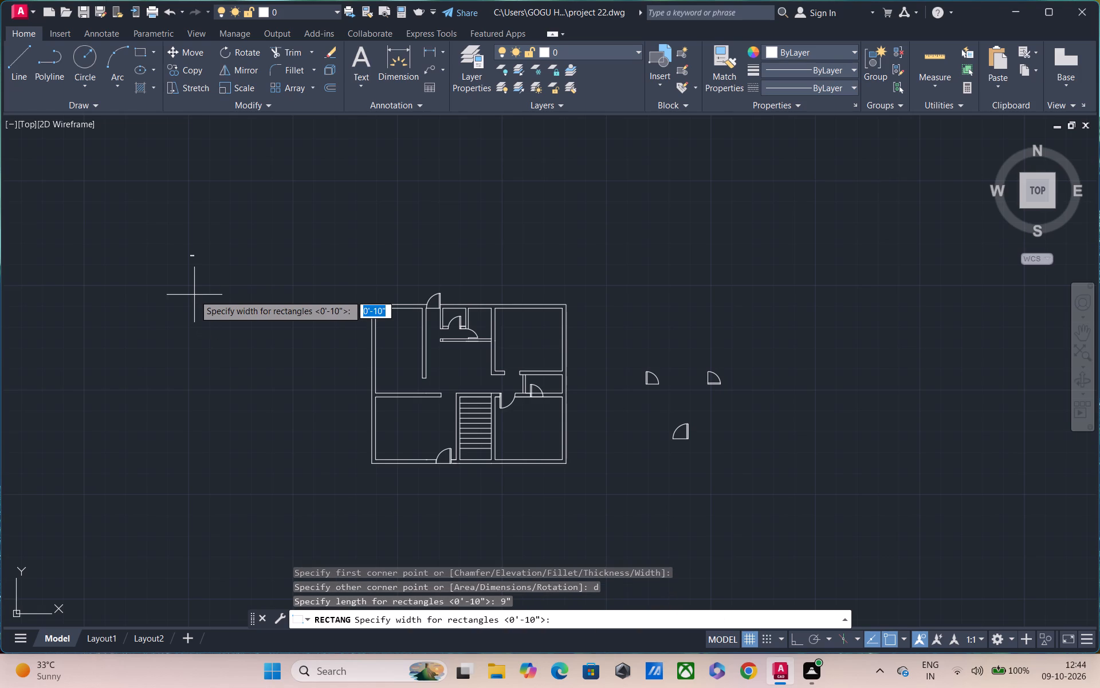
pyautogui.write('9"')
pyautogui.press('Return')
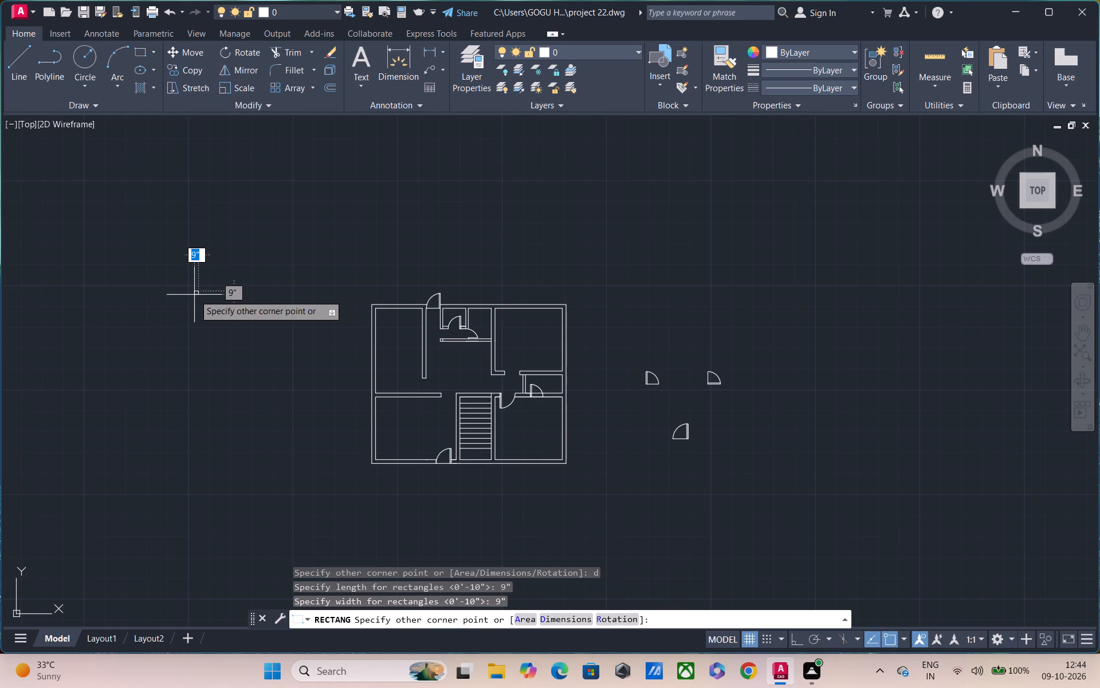
pyautogui.click(189, 338)
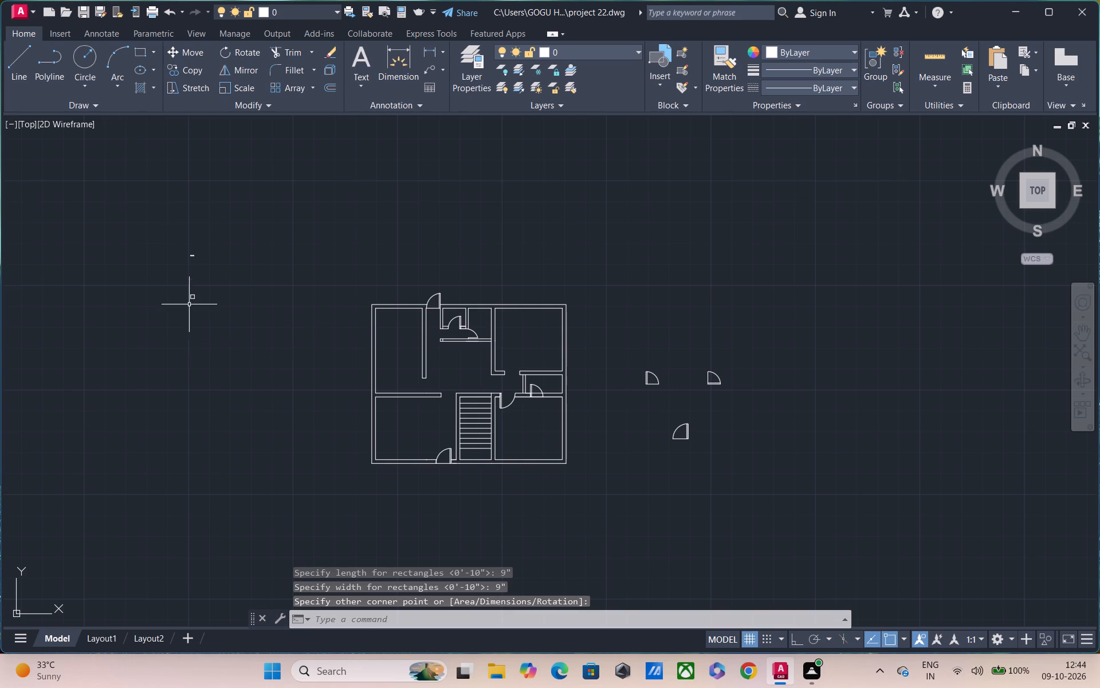
# Copy the 9" square by its northwest corner onto the outer northwest corner of the plan's walls.
pyautogui.scroll(1, 186, 291)
pyautogui.moveTo(186, 290); pyautogui.dragTo(194, 296)
pyautogui.click(266, 371)
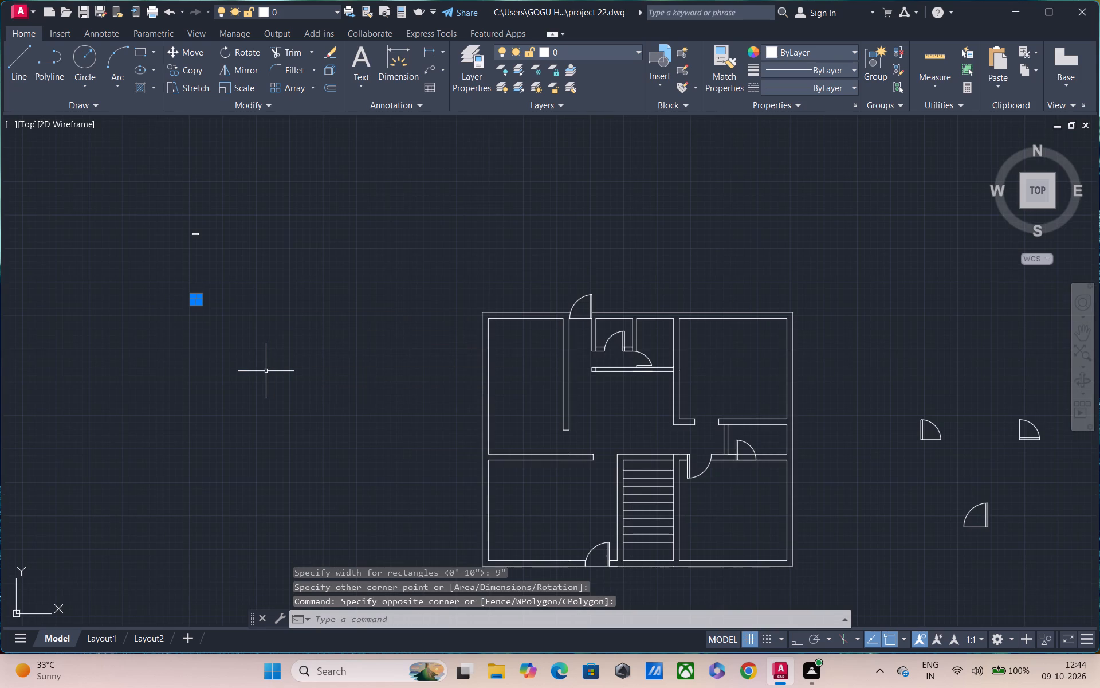
pyautogui.write('co')
pyautogui.press('space')
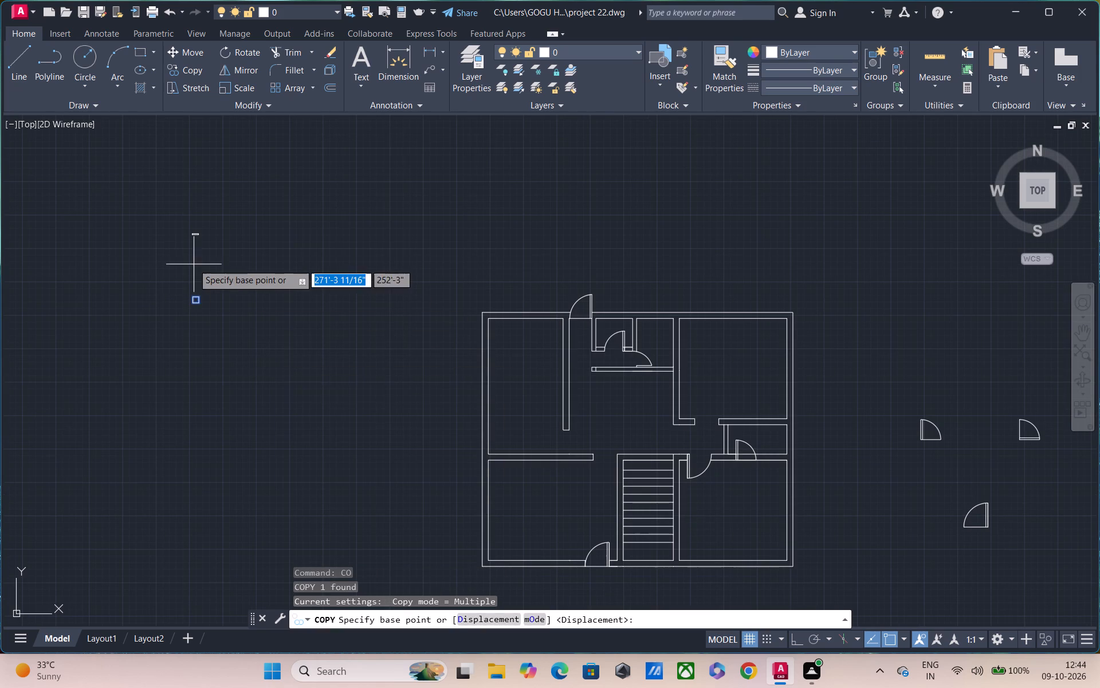
pyautogui.scroll(3, 195, 294)
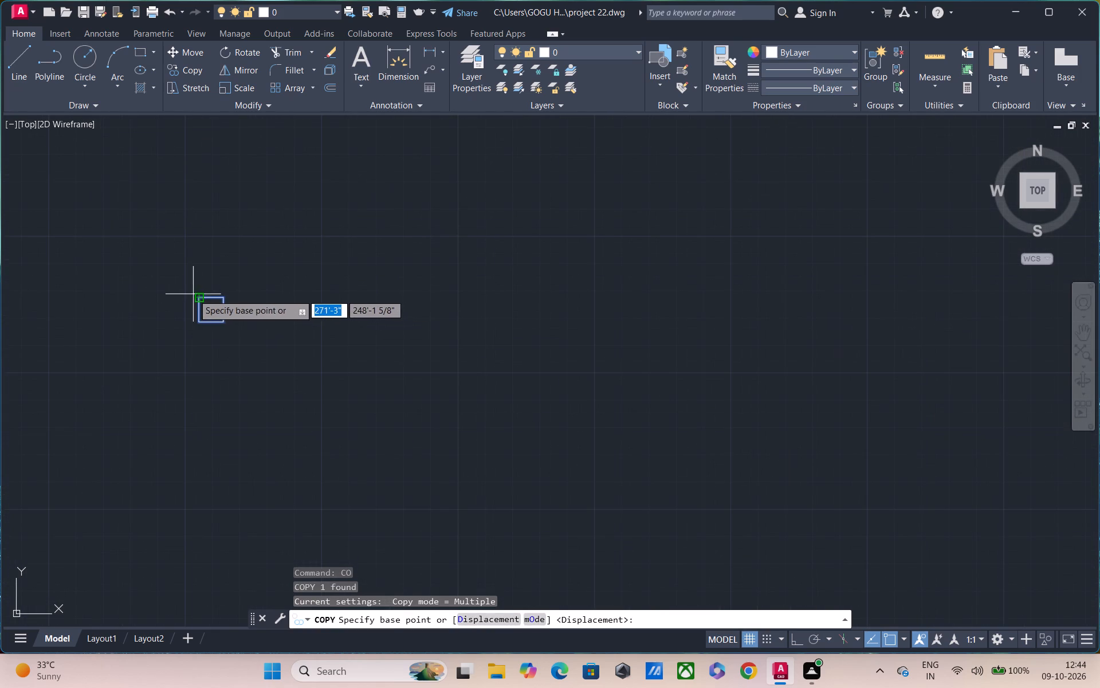
pyautogui.click(198, 297)
pyautogui.scroll(-2, 305, 320)
pyautogui.moveTo(545, 342); pyautogui.dragTo(422, 347, button='middle')
pyautogui.scroll(2, 589, 349)
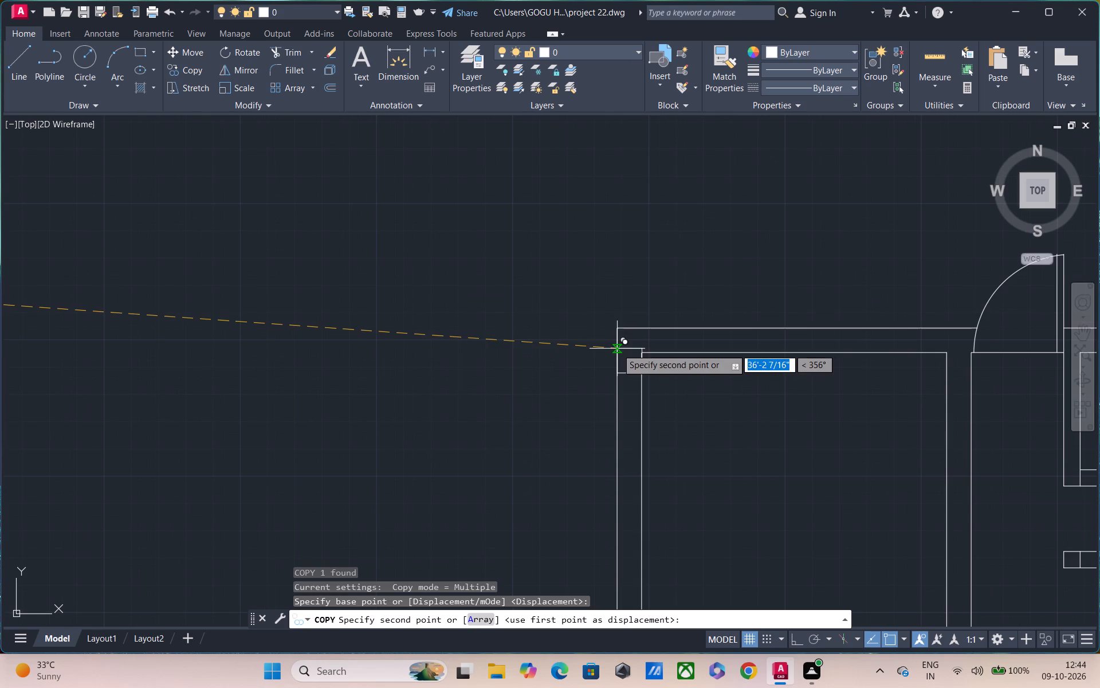
pyautogui.click(616, 331)
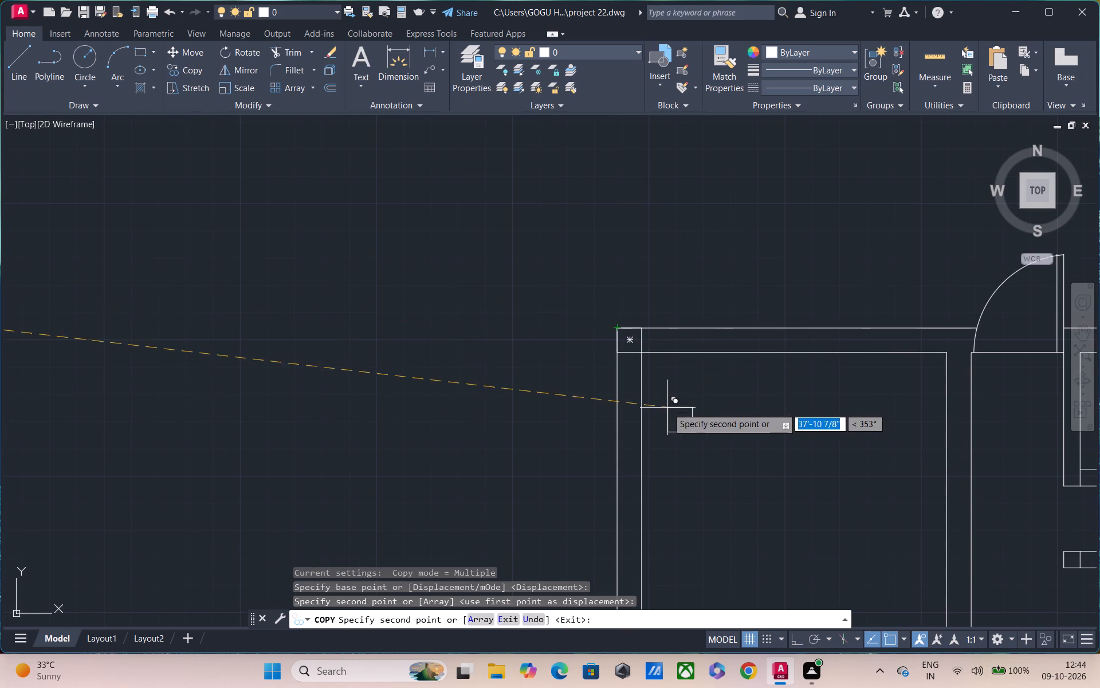
# Place copies of the square where the middle cross wall meets the west wall and at the plan's southwest wall corner.
pyautogui.moveTo(664, 401); pyautogui.dragTo(644, 227, button='middle')
pyautogui.scroll(-2, 644, 436)
pyautogui.moveTo(641, 534); pyautogui.dragTo(587, 279, button='middle')
pyautogui.scroll(2, 586, 282)
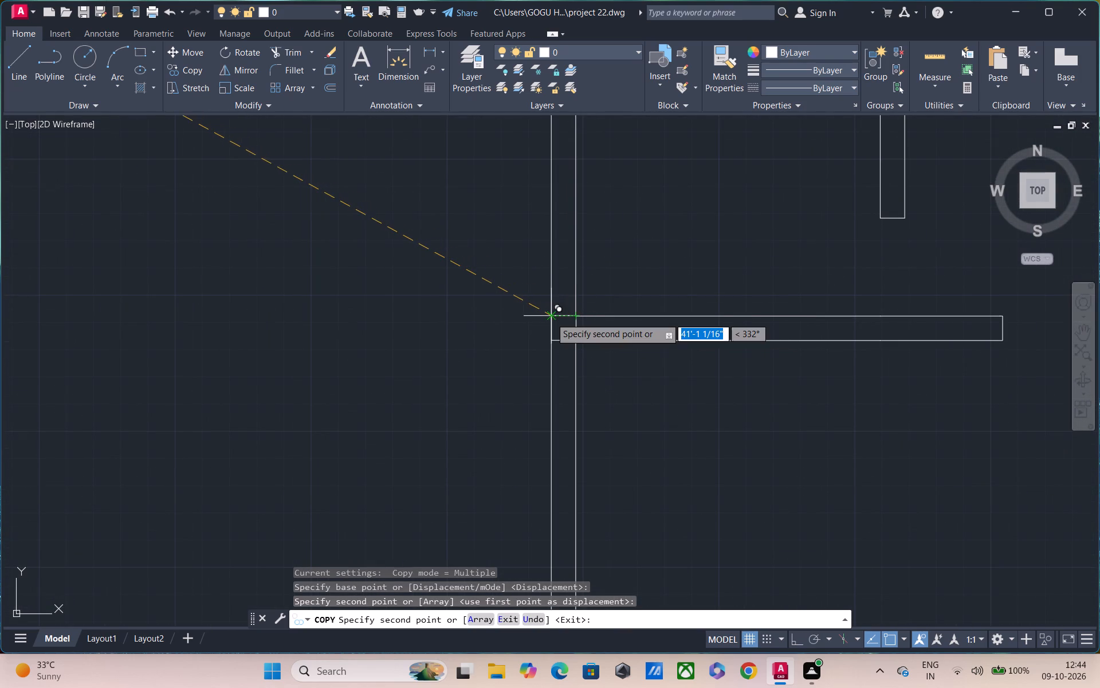
pyautogui.click(551, 318)
pyautogui.scroll(-2, 559, 400)
pyautogui.moveTo(548, 451); pyautogui.dragTo(539, 179, button='middle')
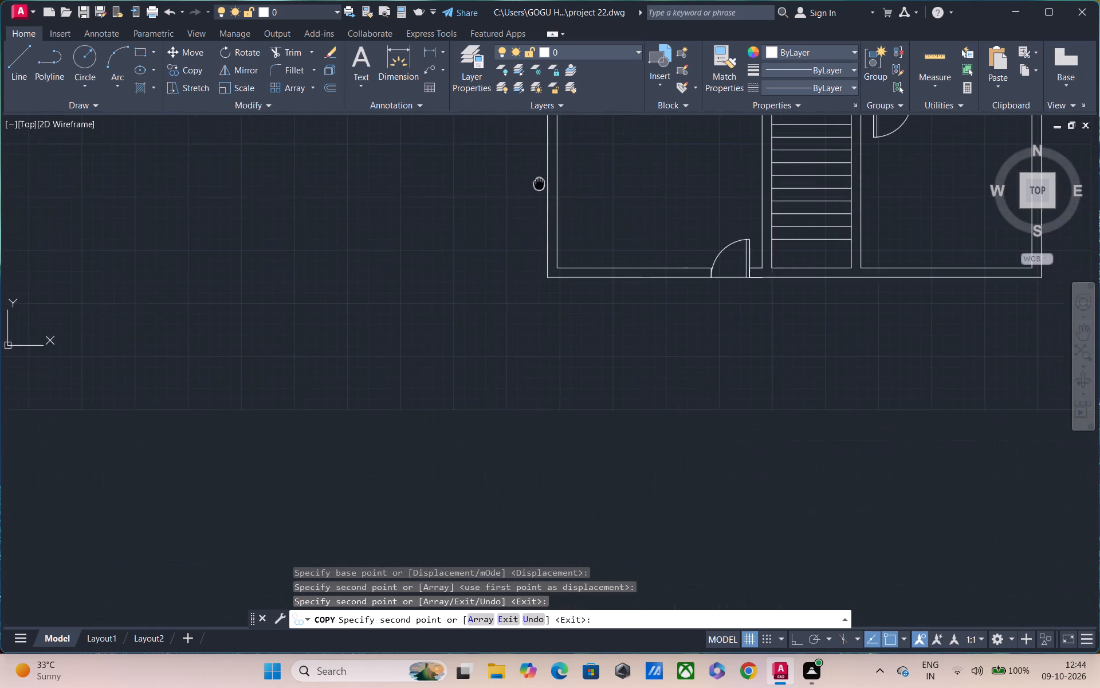
pyautogui.moveTo(539, 179); pyautogui.dragTo(539, 175, button='middle')
pyautogui.scroll(3, 554, 256)
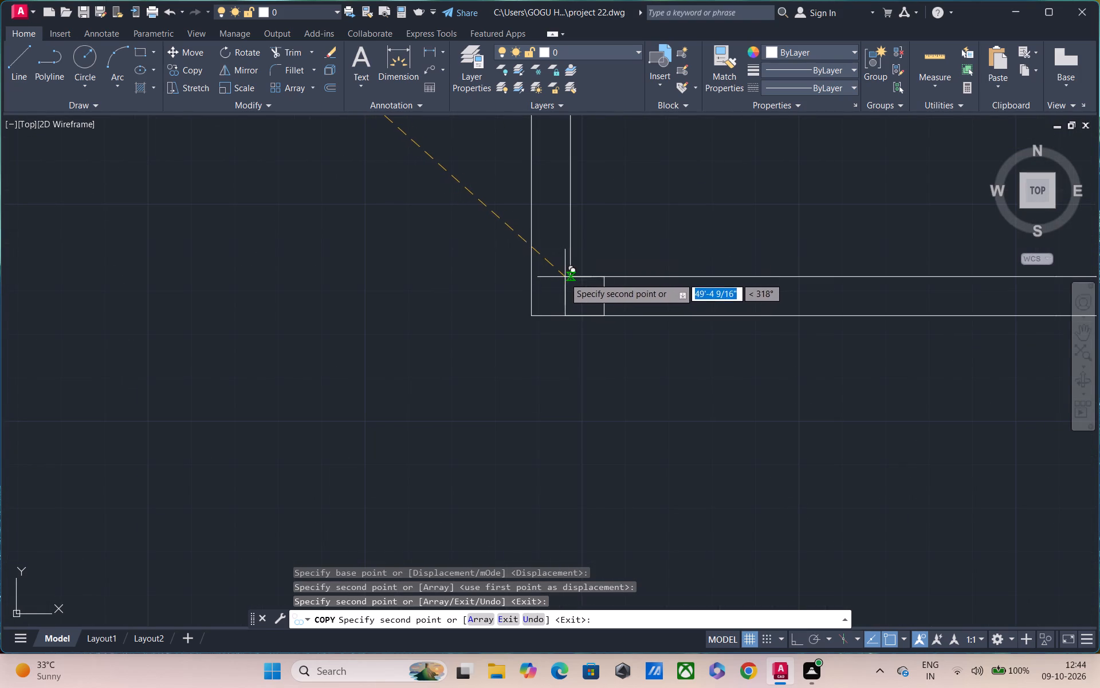
pyautogui.click(531, 276)
# Place a copy of the square in the north wall, at the head of the interior wall just west of the north door.
pyautogui.scroll(-1, 622, 286)
pyautogui.moveTo(622, 286); pyautogui.dragTo(364, 288, button='middle')
pyautogui.scroll(-2, 542, 275)
pyautogui.moveTo(620, 273); pyautogui.dragTo(596, 341, button='middle')
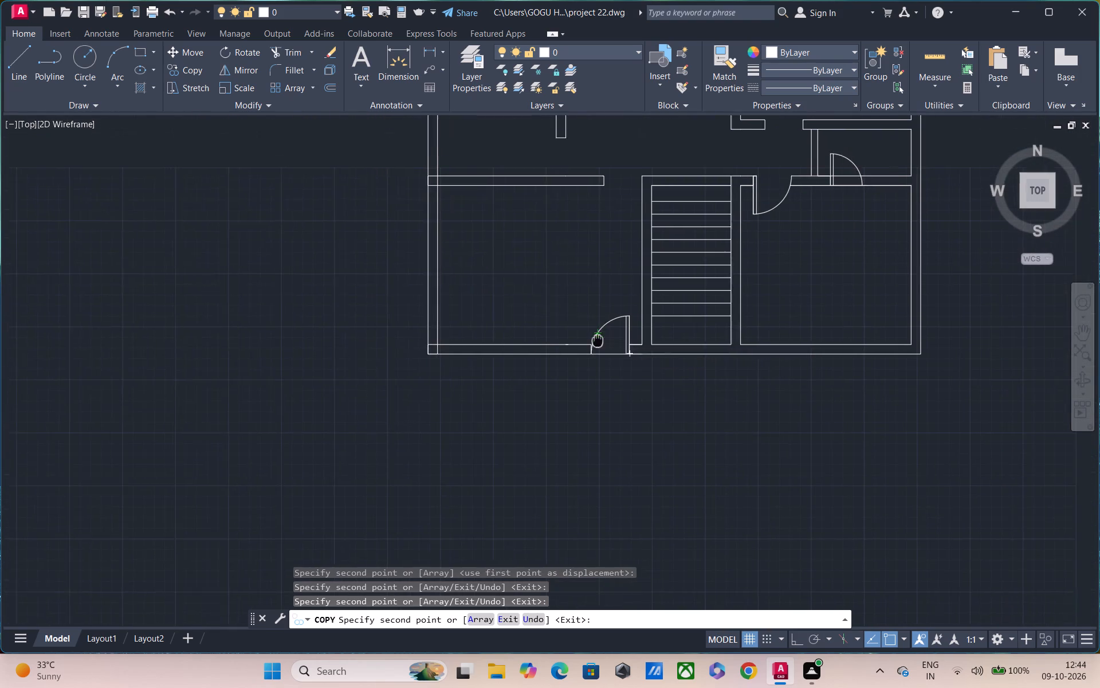
pyautogui.moveTo(596, 341); pyautogui.dragTo(592, 347, button='middle')
pyautogui.scroll(-2, 619, 217)
pyautogui.moveTo(604, 325); pyautogui.dragTo(592, 369, button='middle')
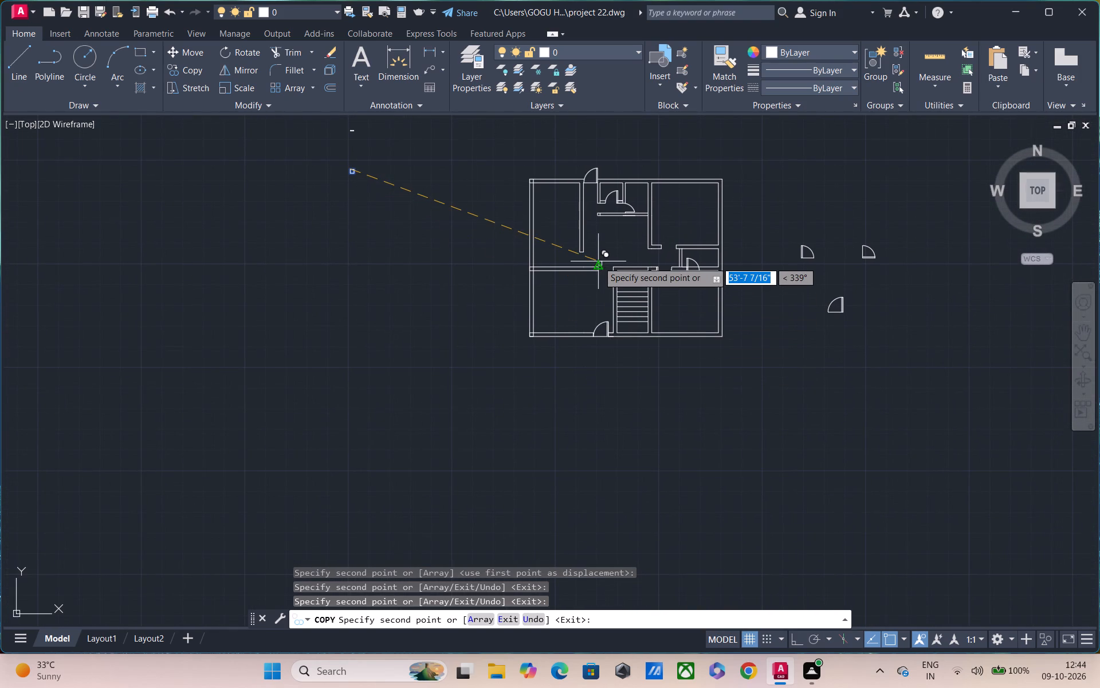
pyautogui.moveTo(594, 318); pyautogui.dragTo(594, 331, button='middle')
pyautogui.moveTo(552, 272); pyautogui.dragTo(567, 335, button='middle')
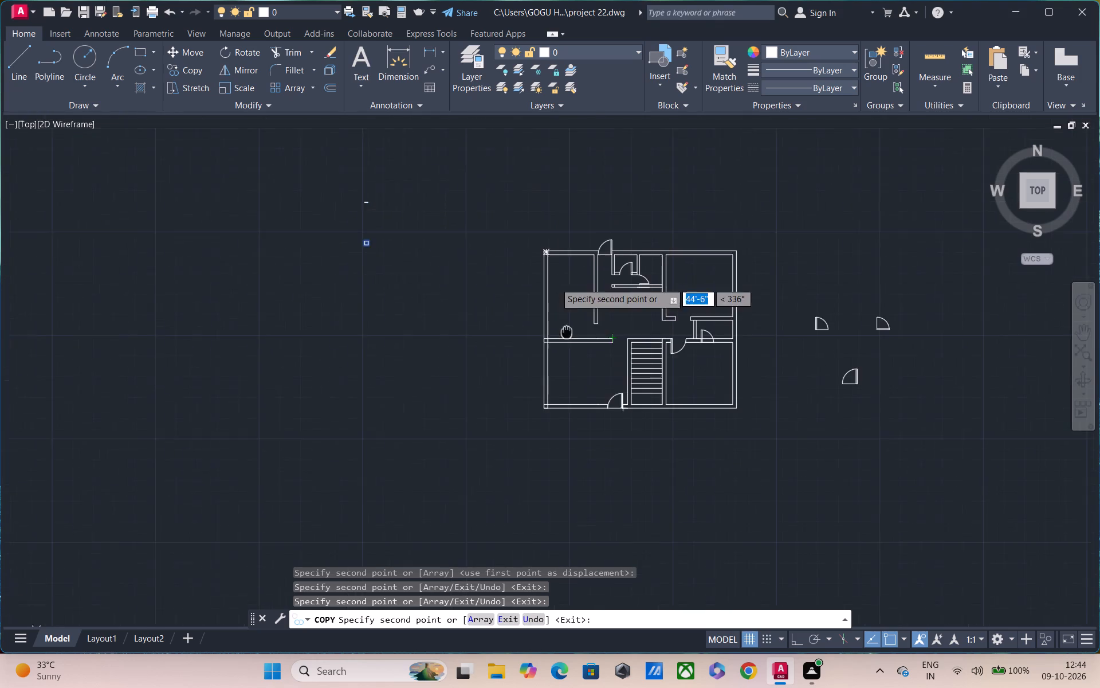
pyautogui.moveTo(567, 335); pyautogui.dragTo(568, 333, button='middle')
pyautogui.scroll(3, 586, 283)
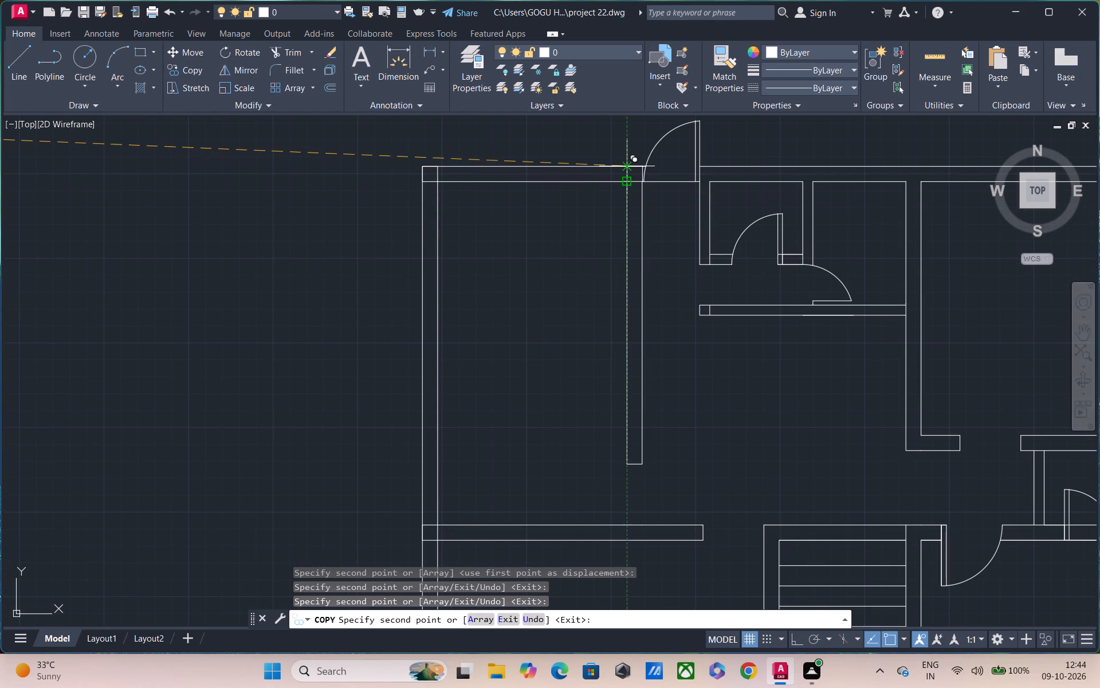
pyautogui.click(626, 163)
# Place a copy of the 9" square at the south end of the interior wall just west of the north door.
pyautogui.scroll(-1, 634, 260)
pyautogui.moveTo(635, 263); pyautogui.dragTo(583, 116, button='middle')
pyautogui.moveTo(671, 443); pyautogui.dragTo(555, 222, button='middle')
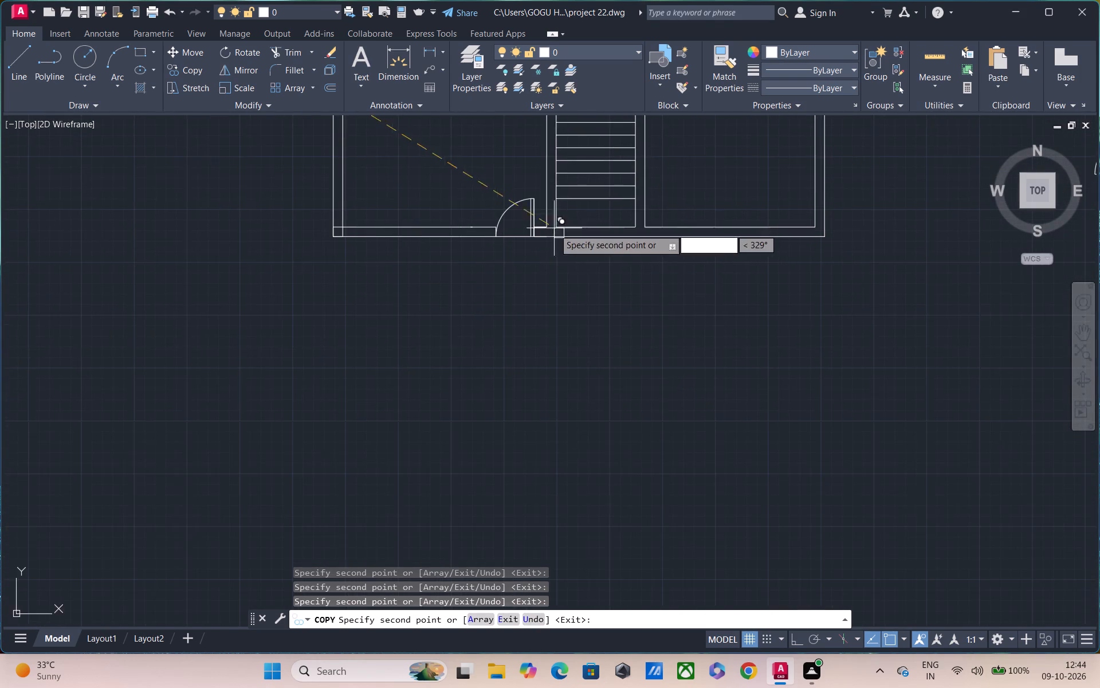
pyautogui.moveTo(549, 248); pyautogui.dragTo(671, 402, button='middle')
pyautogui.scroll(-2, 658, 386)
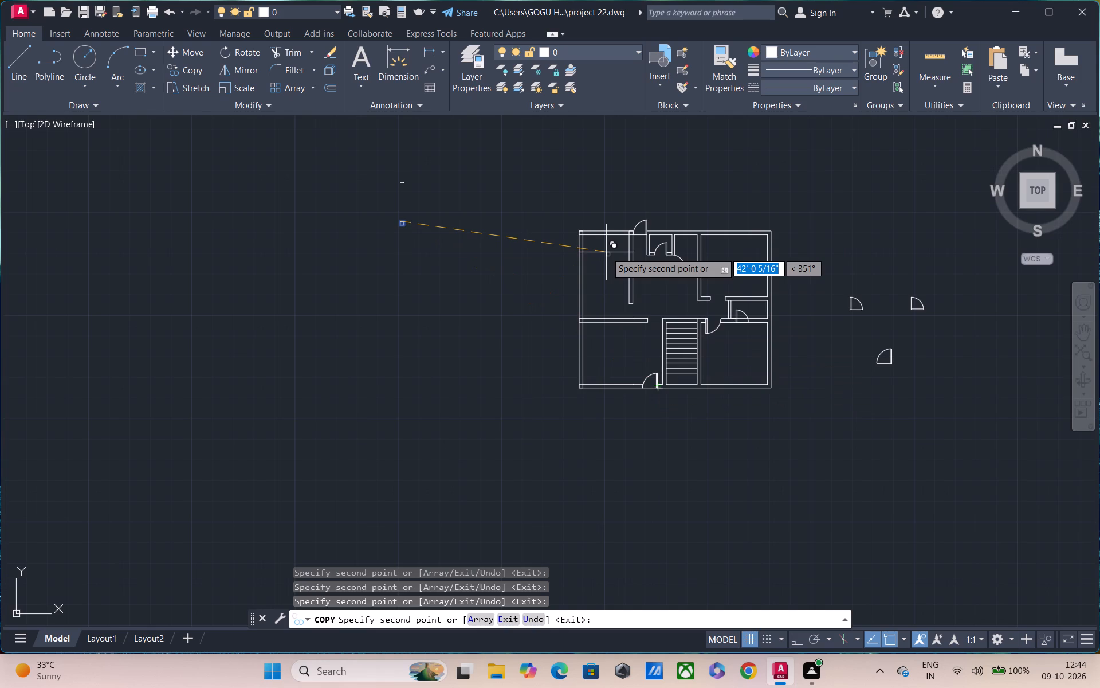
pyautogui.scroll(2, 631, 293)
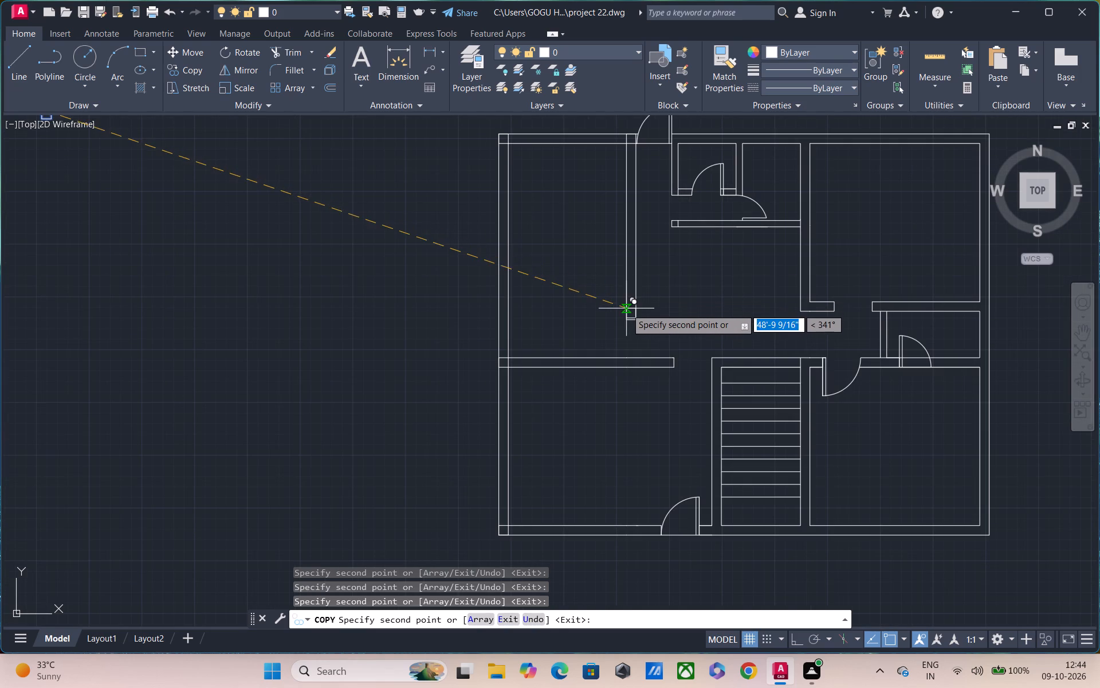
pyautogui.scroll(3, 619, 300)
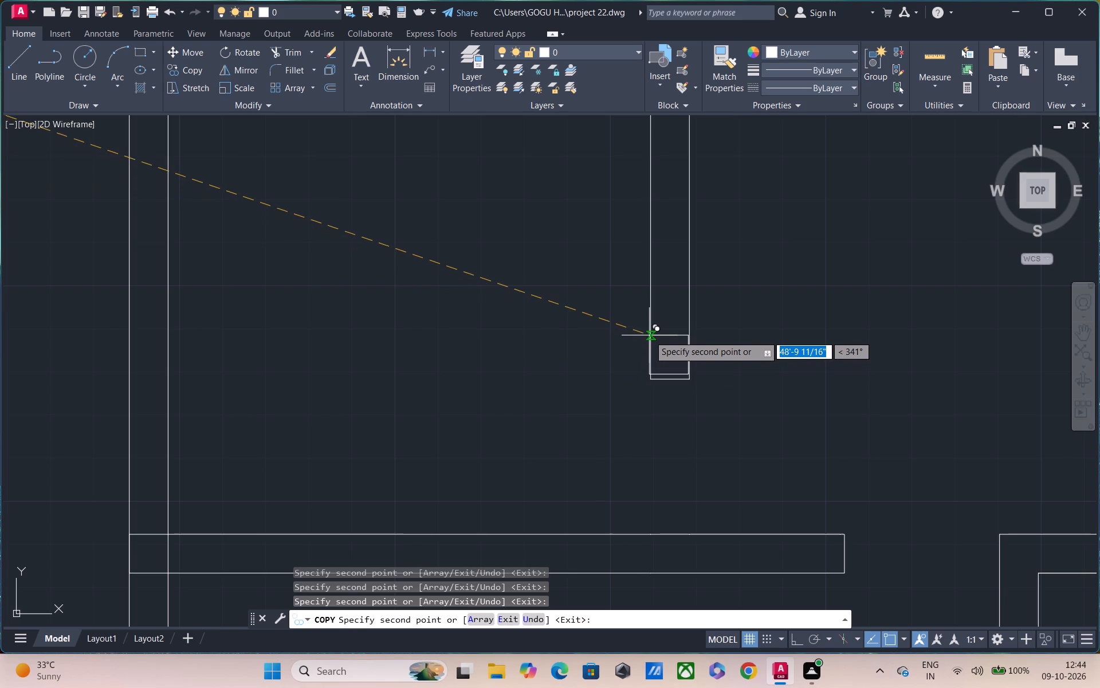
pyautogui.scroll(3, 649, 335)
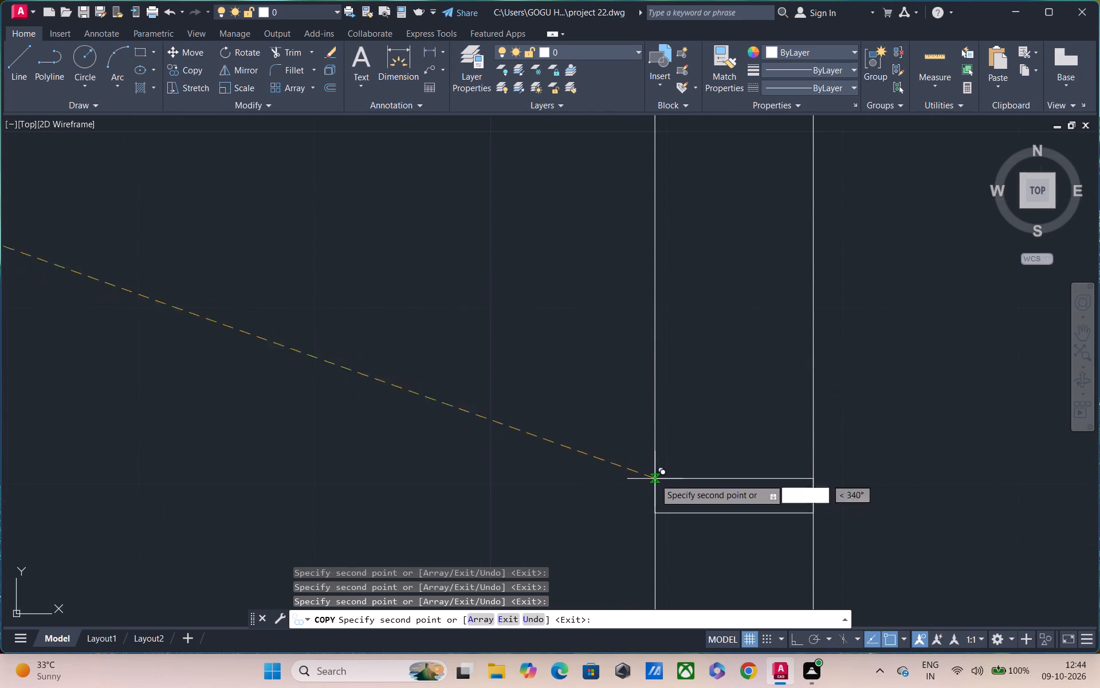
pyautogui.click(654, 355)
# Place copies of the square in the south wall where the staircase's west and east side walls meet it.
pyautogui.scroll(-3, 677, 399)
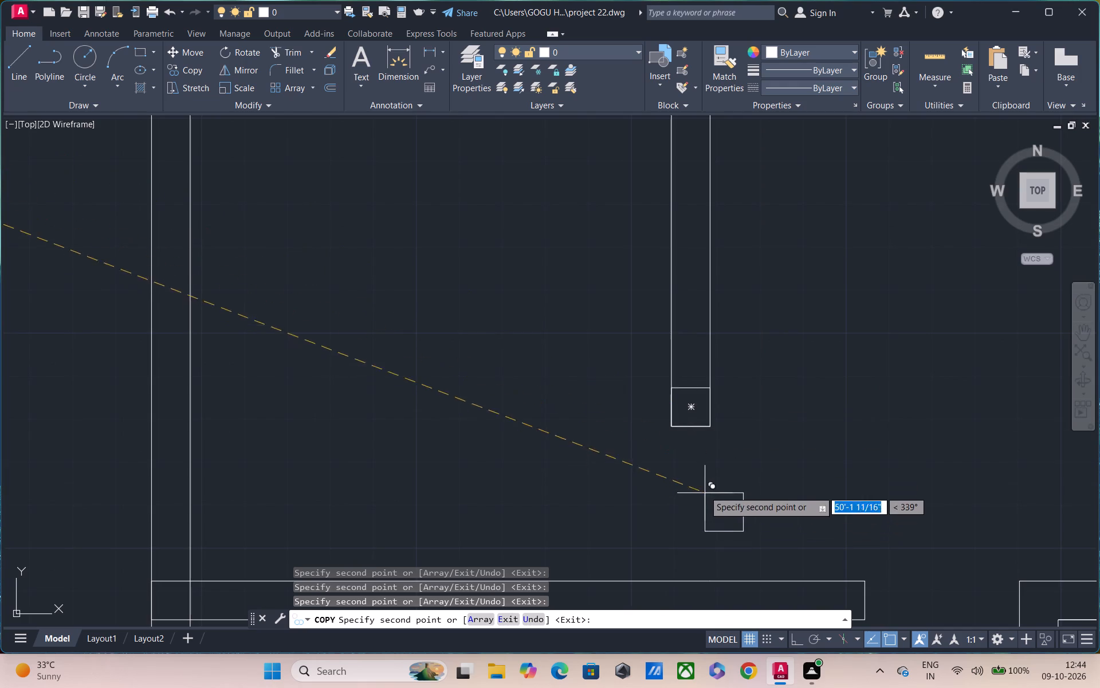
pyautogui.moveTo(699, 478); pyautogui.dragTo(545, 219, button='middle')
pyautogui.scroll(1, 544, 217)
pyautogui.scroll(-3, 559, 239)
pyautogui.moveTo(643, 445); pyautogui.dragTo(588, 235, button='middle')
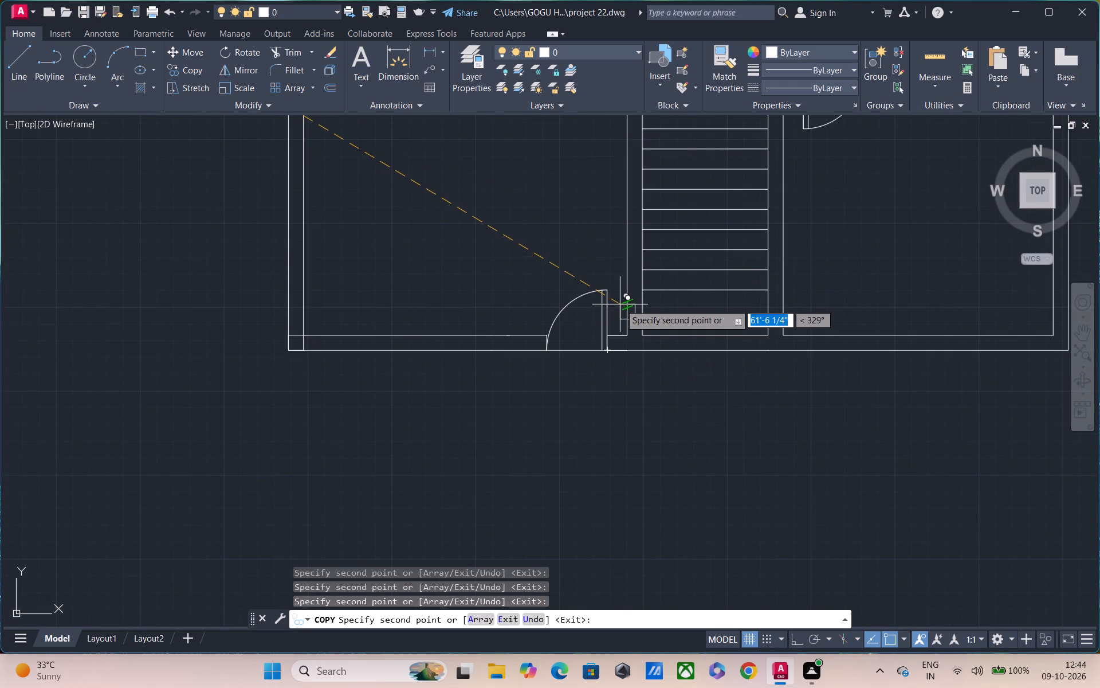
pyautogui.scroll(2, 632, 339)
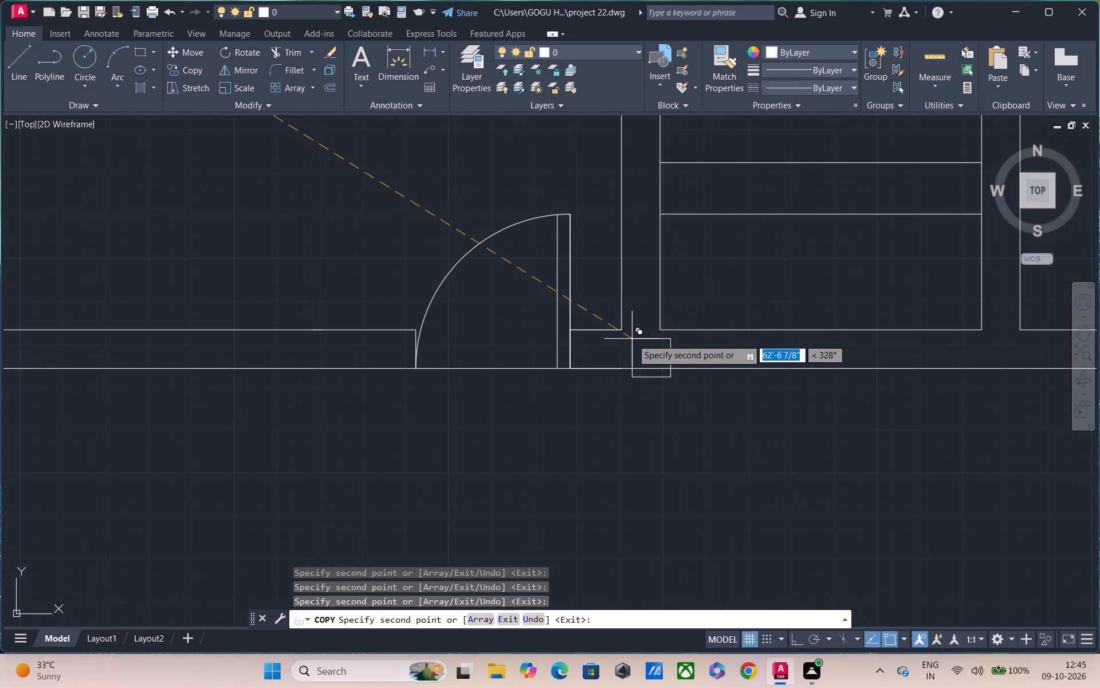
pyautogui.click(625, 327)
pyautogui.scroll(-2, 681, 332)
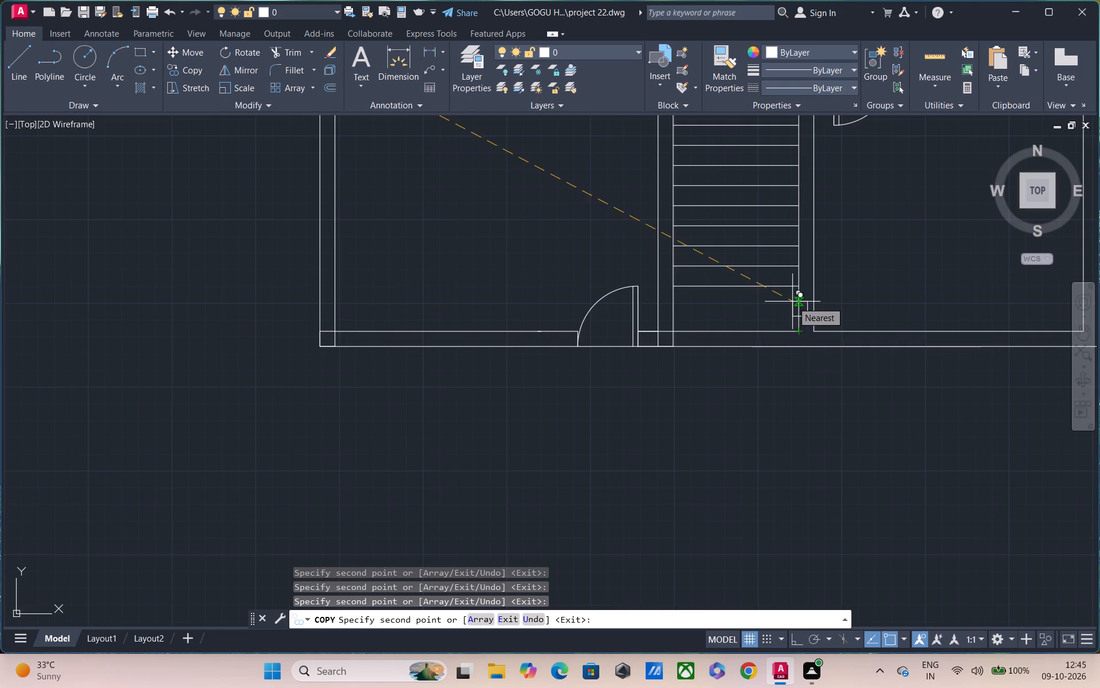
pyautogui.scroll(-1, 792, 294)
pyautogui.moveTo(791, 292); pyautogui.dragTo(719, 305, button='middle')
pyautogui.scroll(3, 736, 340)
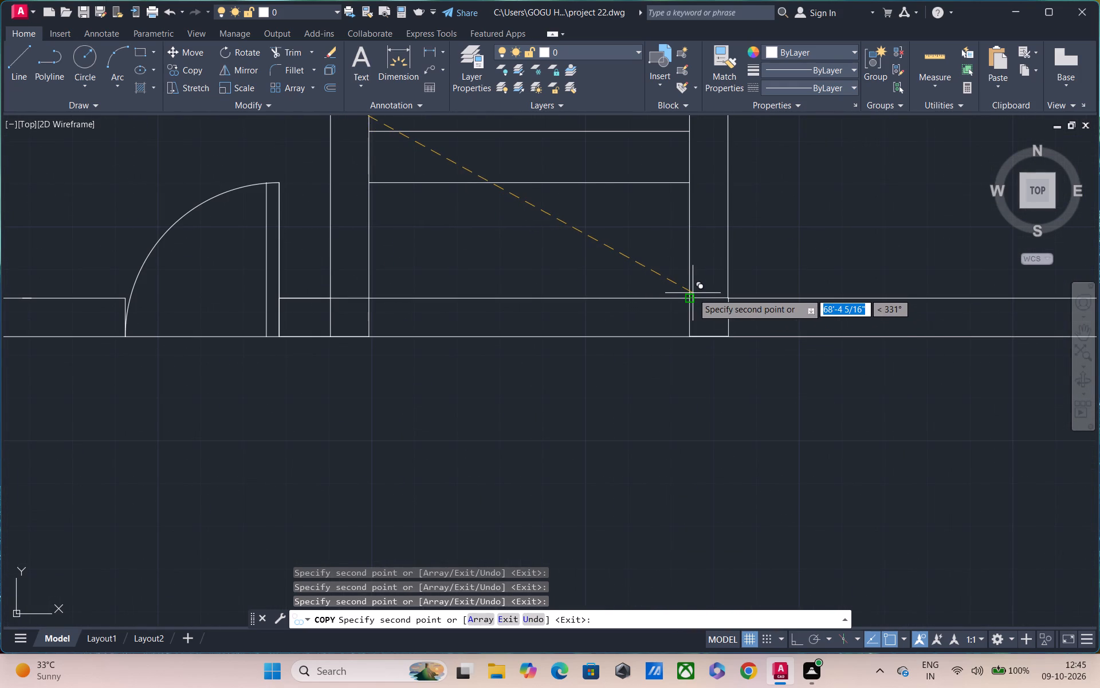
pyautogui.click(693, 295)
# Place a copy of the square at the plan's southeast wall corner.
pyautogui.scroll(-2, 769, 297)
pyautogui.moveTo(769, 296); pyautogui.dragTo(710, 302, button='middle')
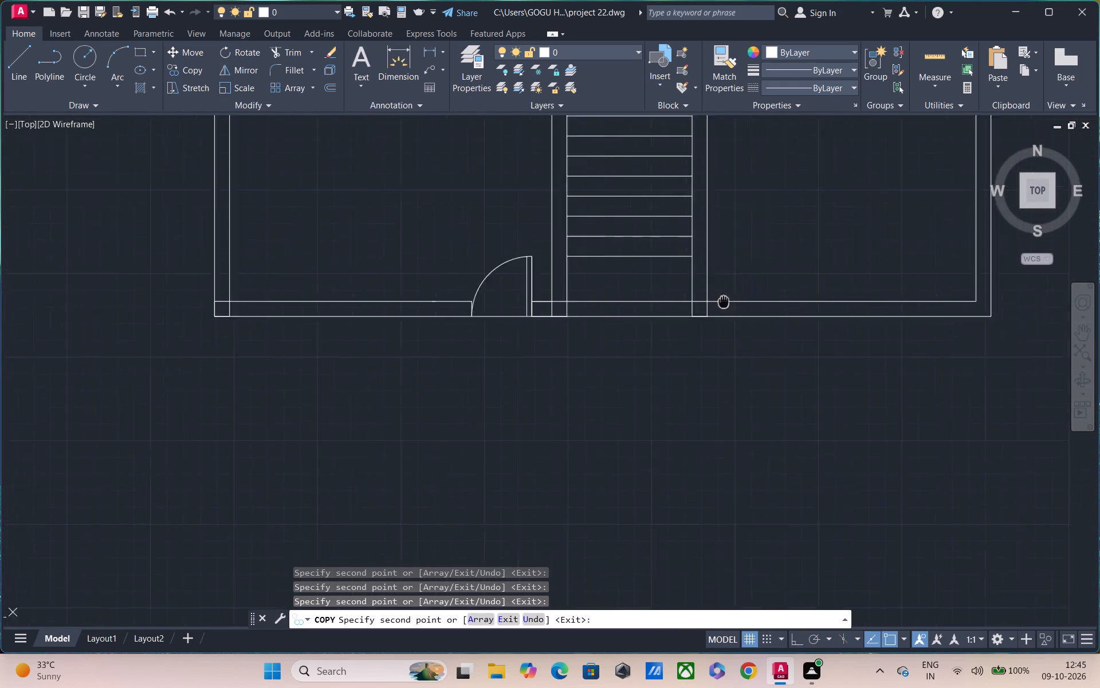
pyautogui.moveTo(710, 302); pyautogui.dragTo(632, 311, button='middle')
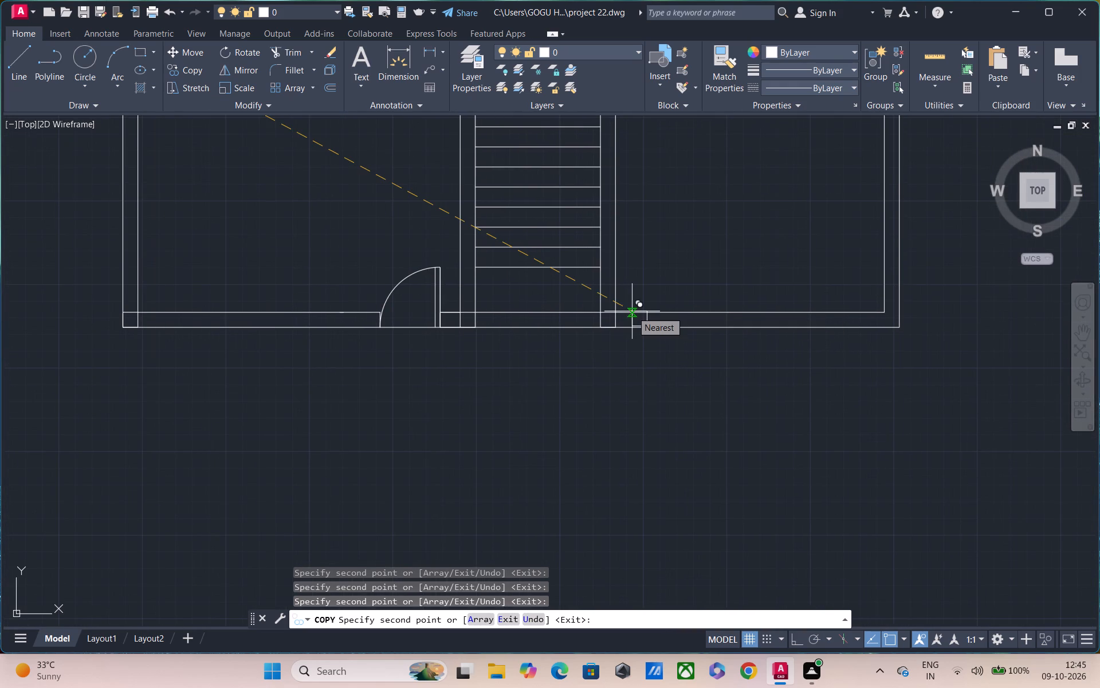
pyautogui.moveTo(628, 318); pyautogui.dragTo(439, 364, button='middle')
pyautogui.scroll(2, 653, 363)
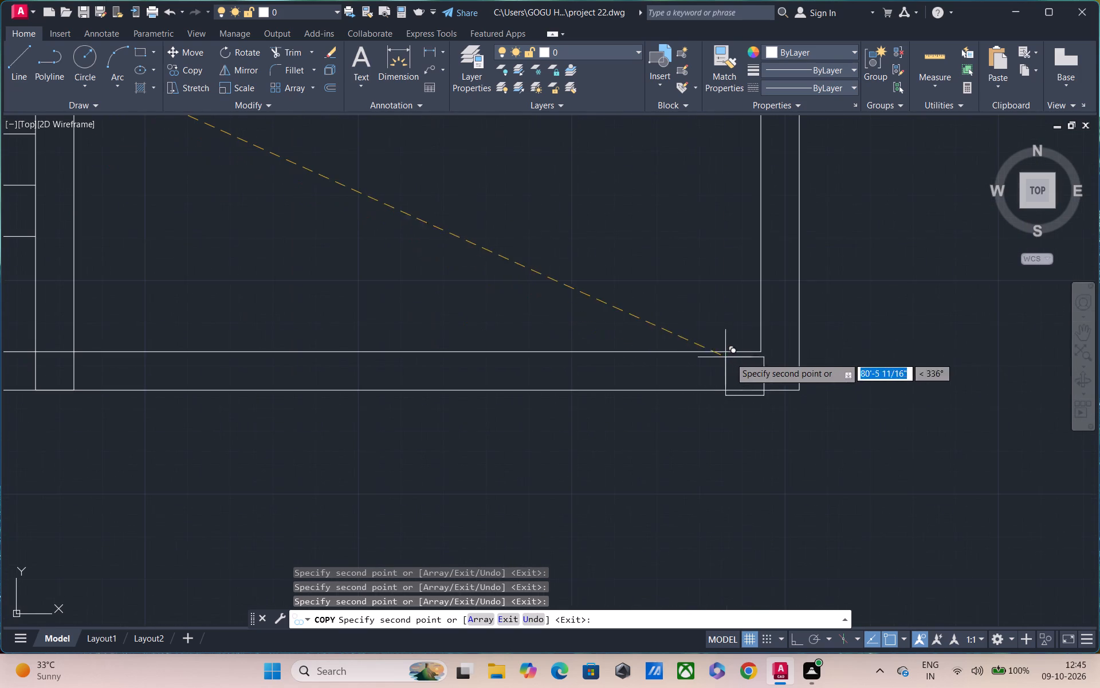
pyautogui.click(764, 351)
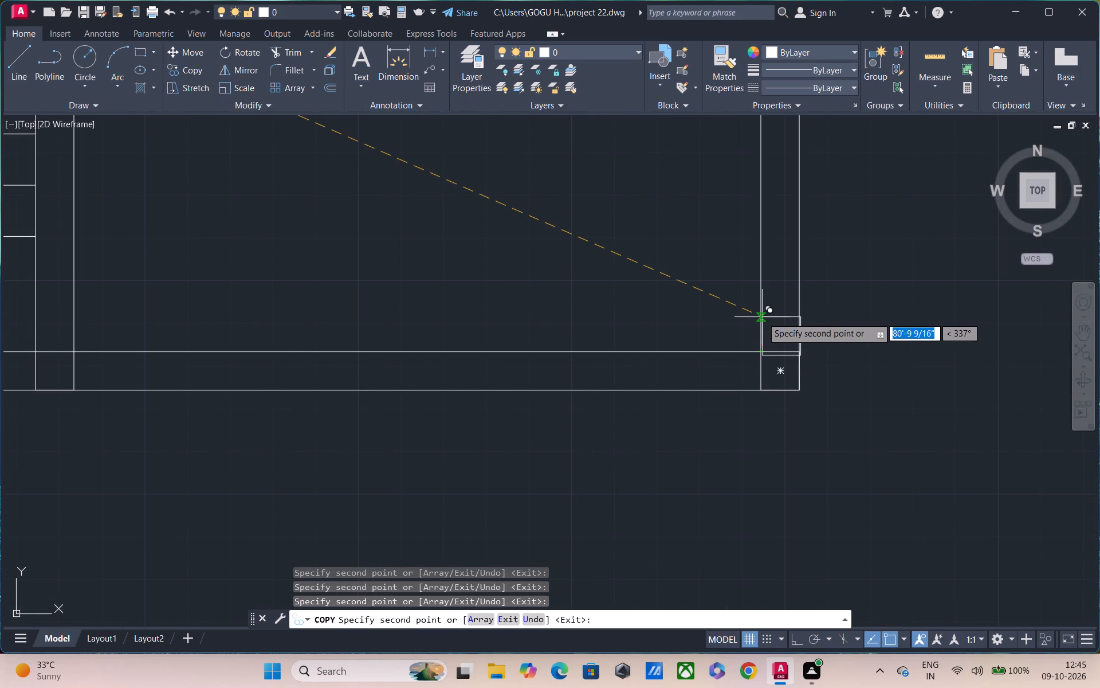
# Place copies of the square in the east wall at its junctions with the two cross walls enclosing the small east room.
pyautogui.moveTo(761, 318); pyautogui.dragTo(780, 442, button='middle')
pyautogui.scroll(-3, 781, 322)
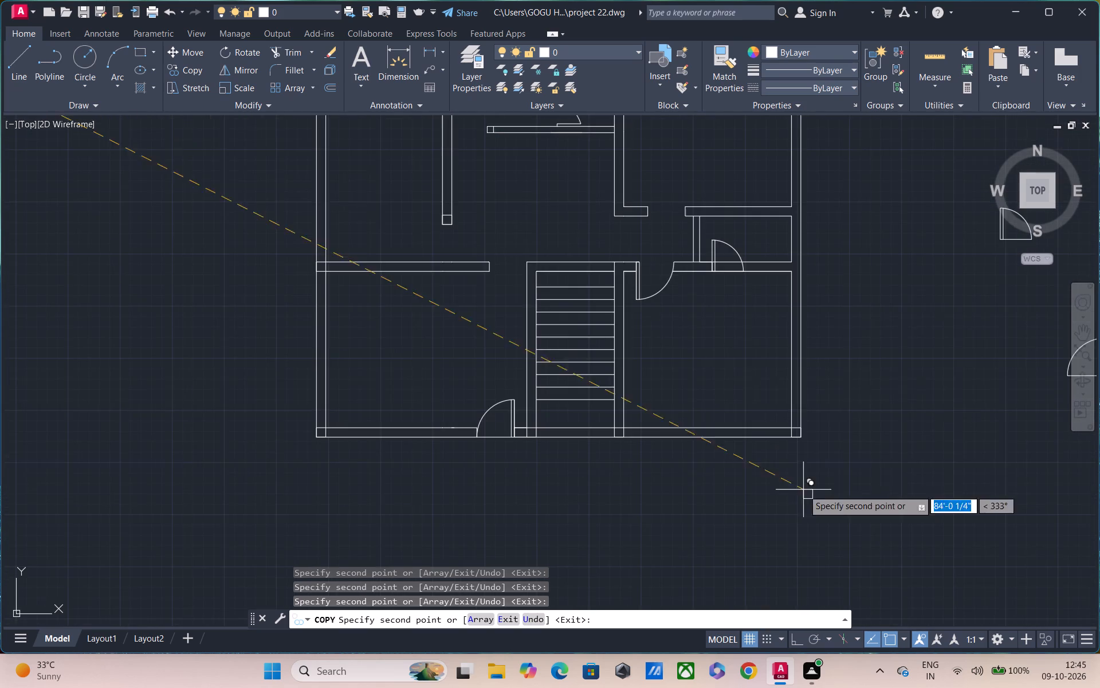
pyautogui.moveTo(753, 319); pyautogui.dragTo(775, 401, button='middle')
pyautogui.scroll(3, 839, 355)
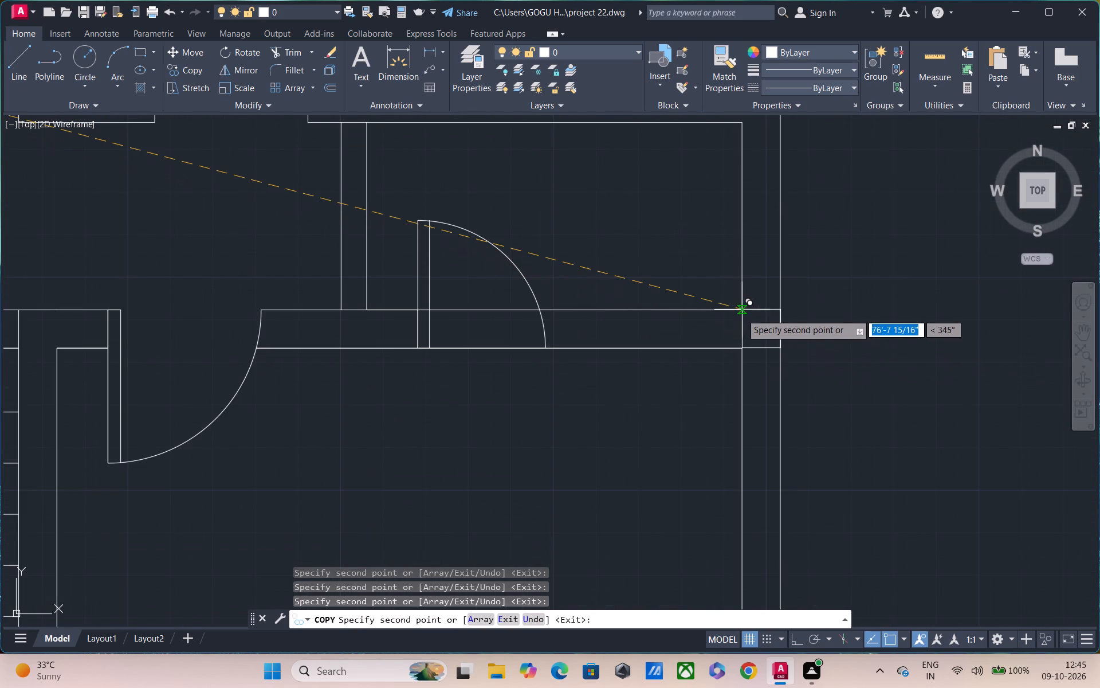
pyautogui.click(741, 311)
pyautogui.moveTo(738, 269); pyautogui.dragTo(768, 431, button='middle')
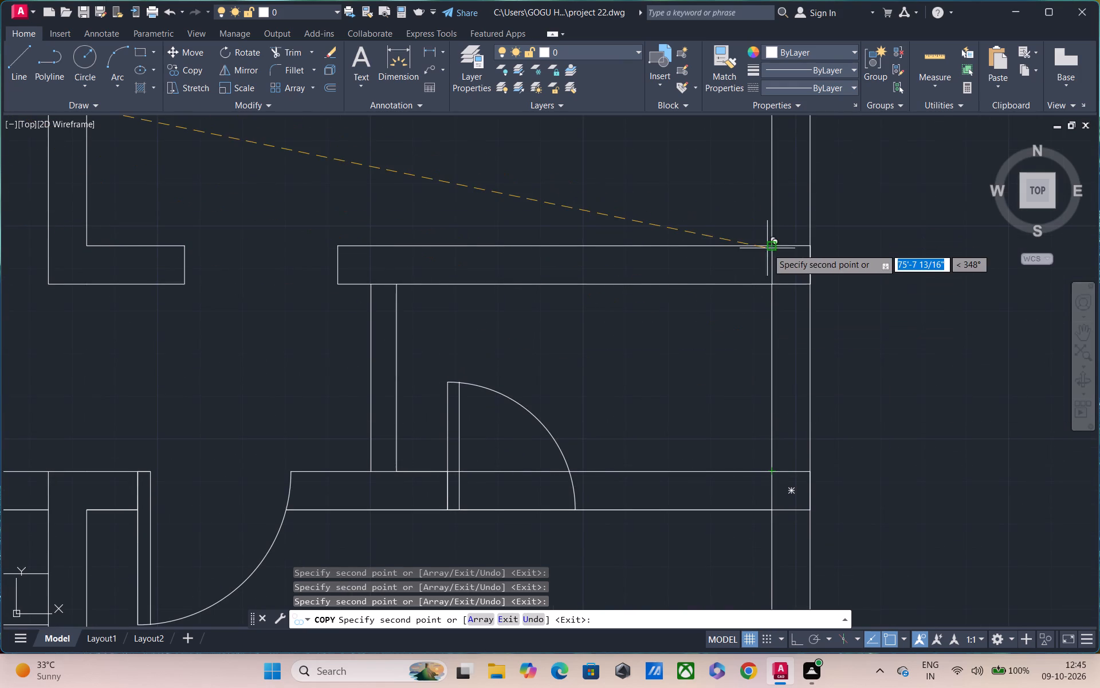
pyautogui.click(772, 249)
# Place a copy of the square at the plan's outer northeast wall corner.
pyautogui.scroll(-1, 775, 224)
pyautogui.moveTo(781, 249); pyautogui.dragTo(783, 265, button='middle')
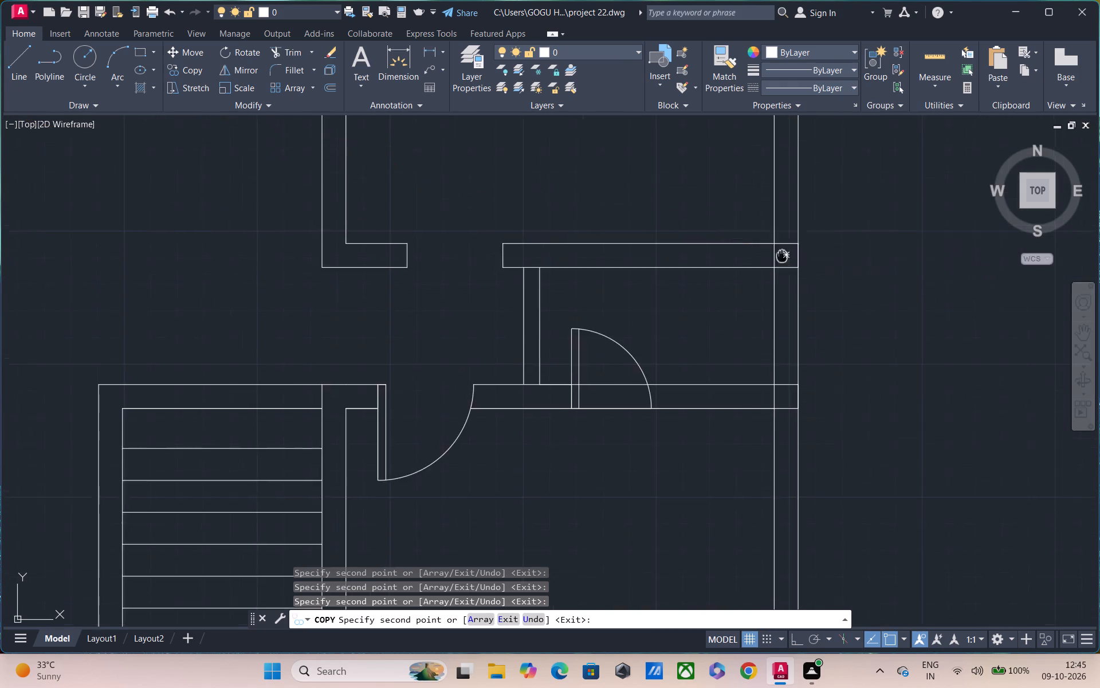
pyautogui.moveTo(783, 265); pyautogui.dragTo(803, 535, button='middle')
pyautogui.scroll(-1, 803, 535)
pyautogui.scroll(1, 792, 498)
pyautogui.scroll(-2, 758, 396)
pyautogui.moveTo(747, 362); pyautogui.dragTo(738, 333, button='middle')
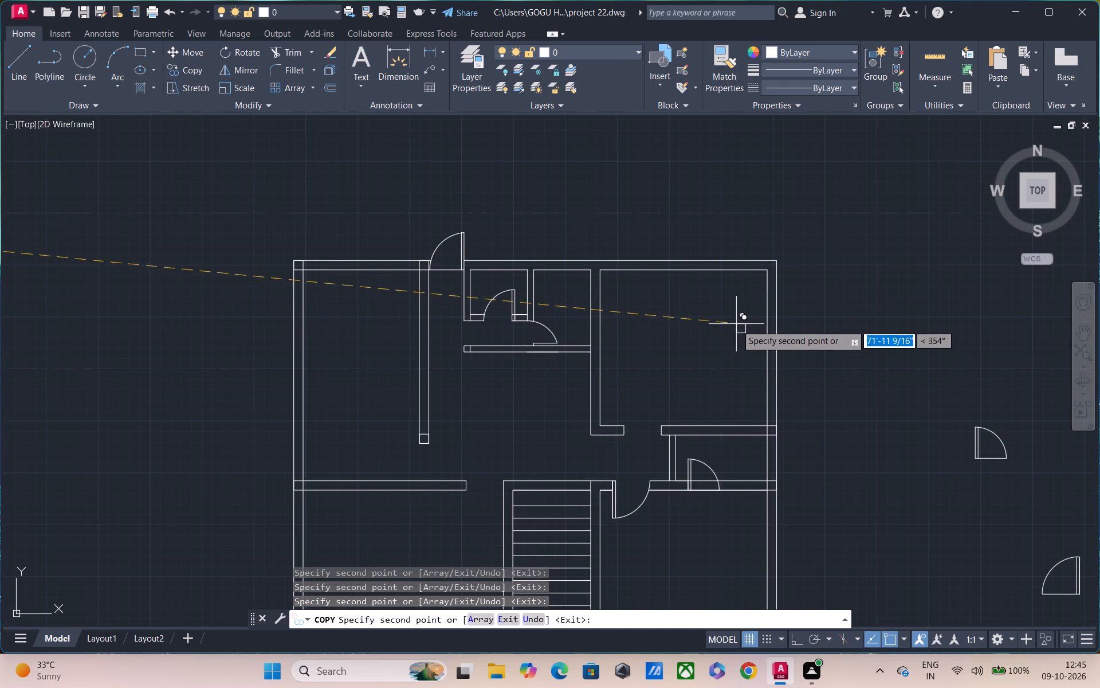
pyautogui.moveTo(743, 342); pyautogui.dragTo(748, 397, button='middle')
pyautogui.scroll(3, 764, 320)
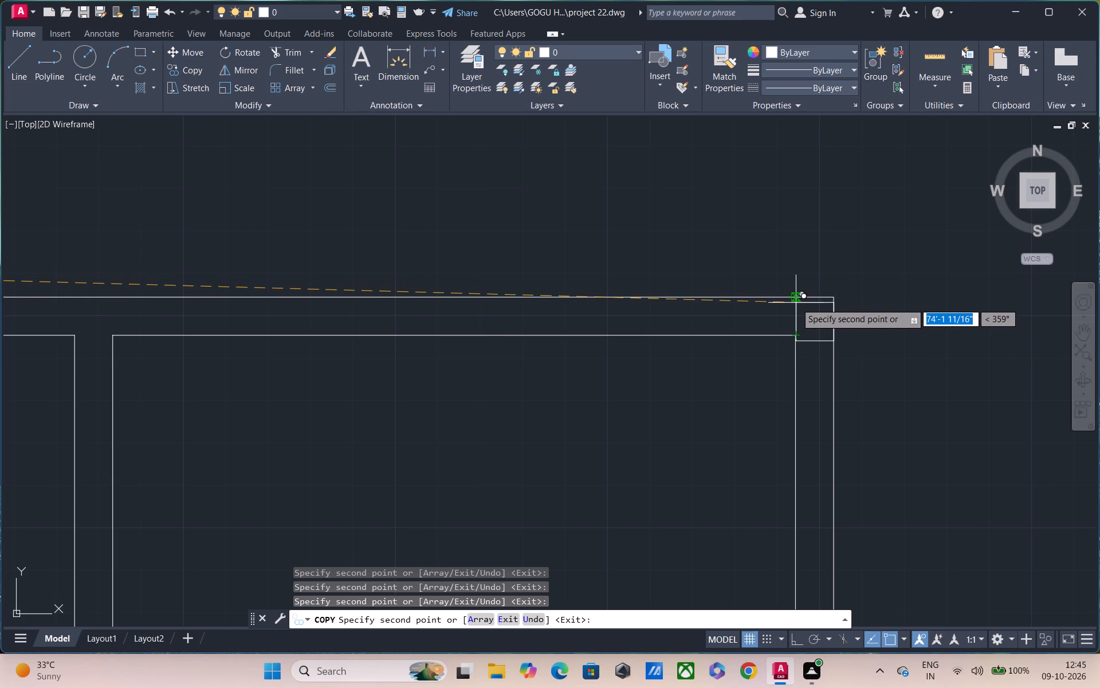
pyautogui.scroll(2, 796, 303)
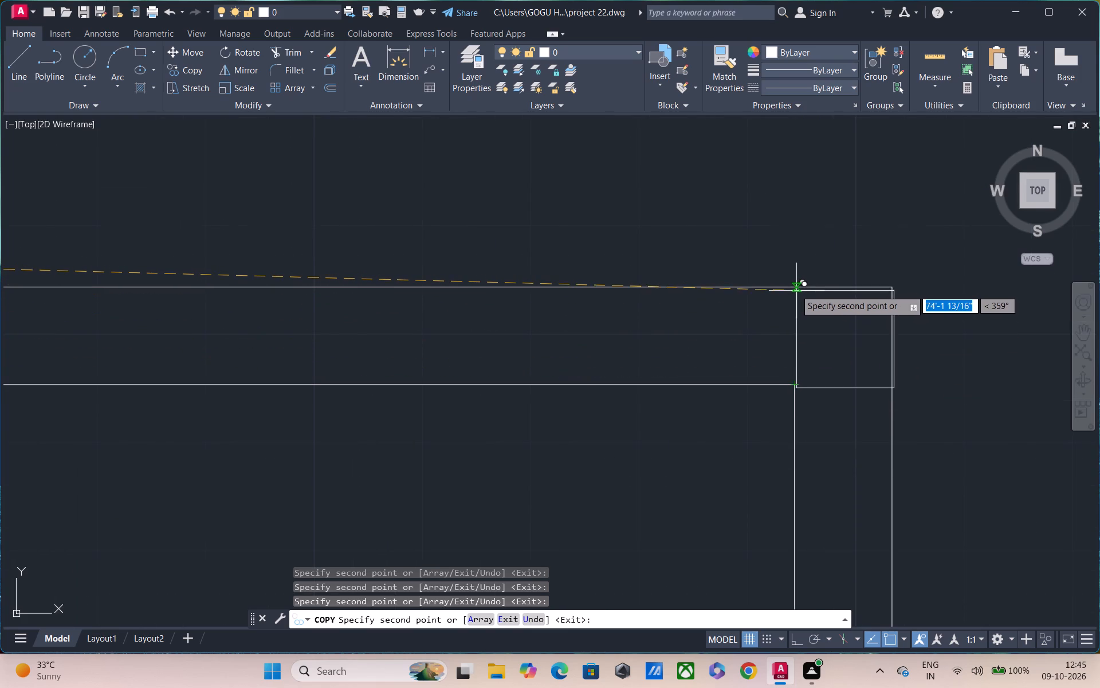
pyautogui.scroll(3, 795, 288)
pyautogui.scroll(-2, 817, 391)
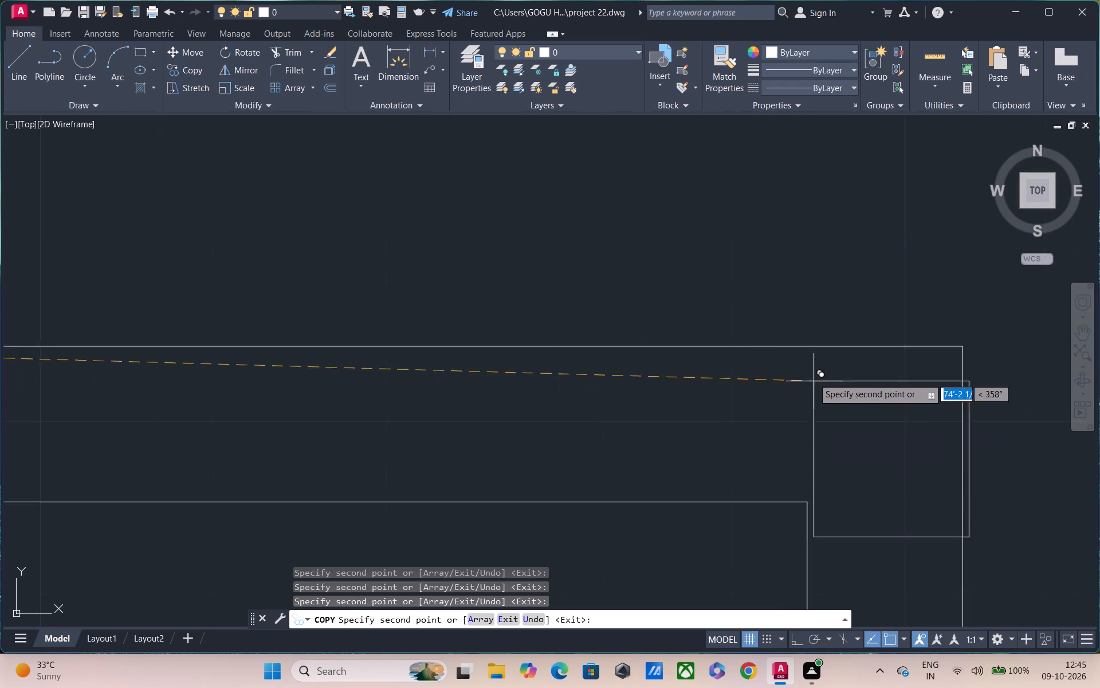
pyautogui.moveTo(808, 364); pyautogui.dragTo(767, 237, button='middle')
pyautogui.scroll(1, 767, 237)
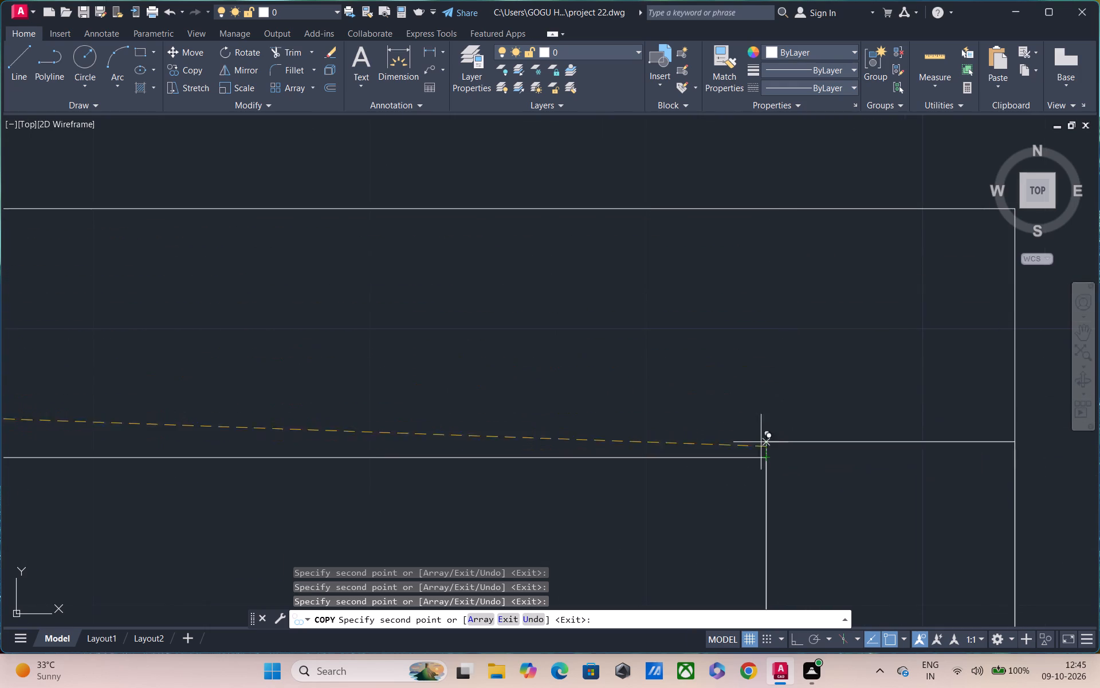
pyautogui.click(767, 209)
# Place a copy of the square in the north wall, at the head of the interior wall bounding the northeast room.
pyautogui.scroll(-3, 761, 259)
pyautogui.moveTo(724, 300); pyautogui.dragTo(1071, 147, button='middle')
pyautogui.scroll(-1, 787, 269)
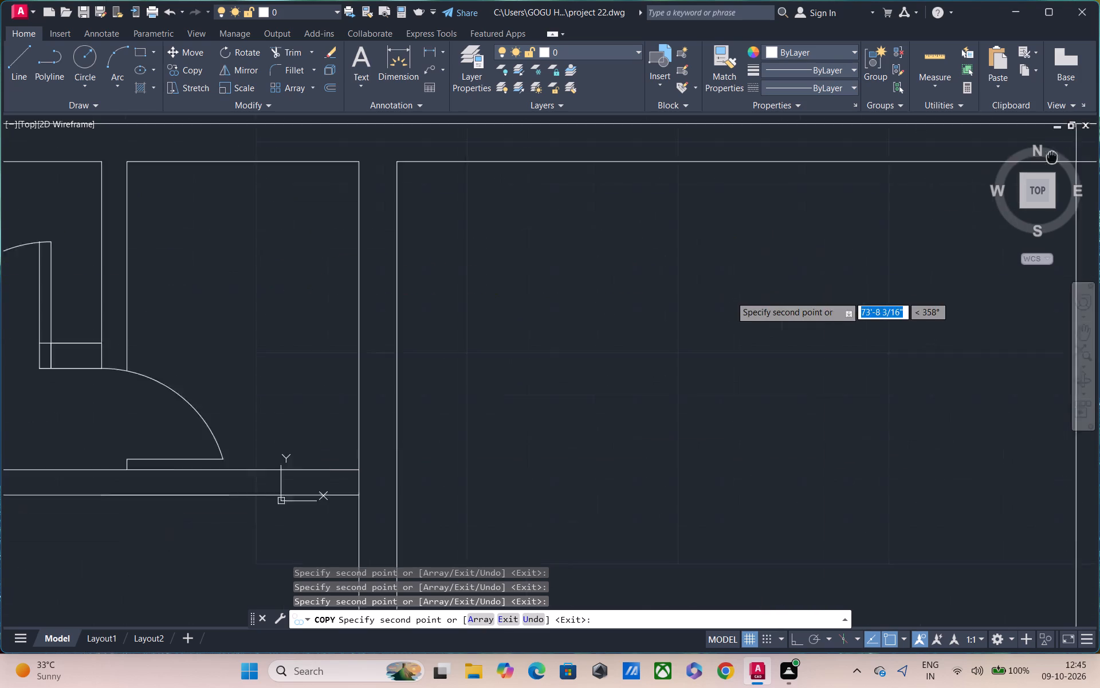
pyautogui.moveTo(1071, 147); pyautogui.dragTo(1098, 130, button='middle')
pyautogui.scroll(-3, 851, 200)
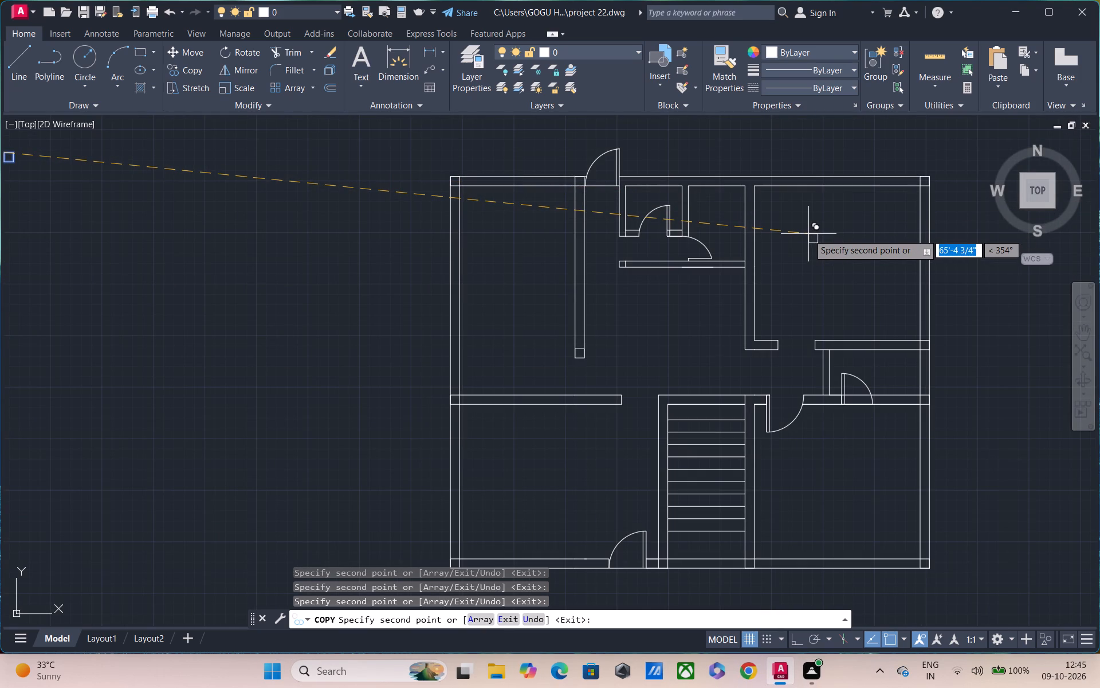
pyautogui.moveTo(768, 230); pyautogui.dragTo(759, 304, button='middle')
pyautogui.scroll(2, 749, 283)
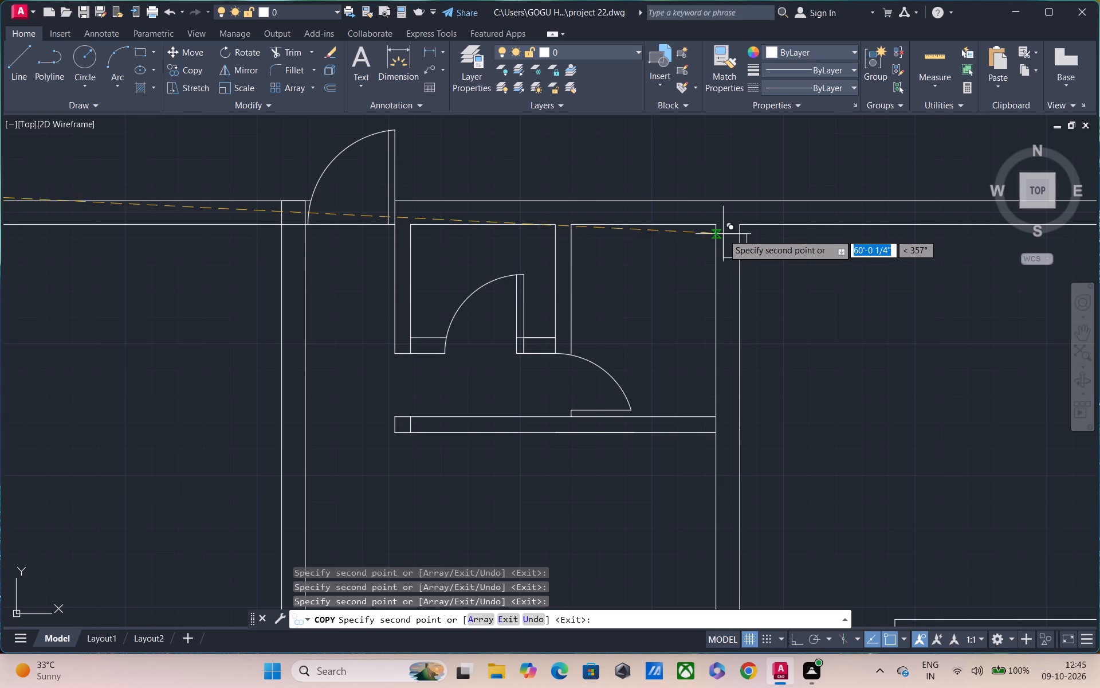
pyautogui.click(715, 202)
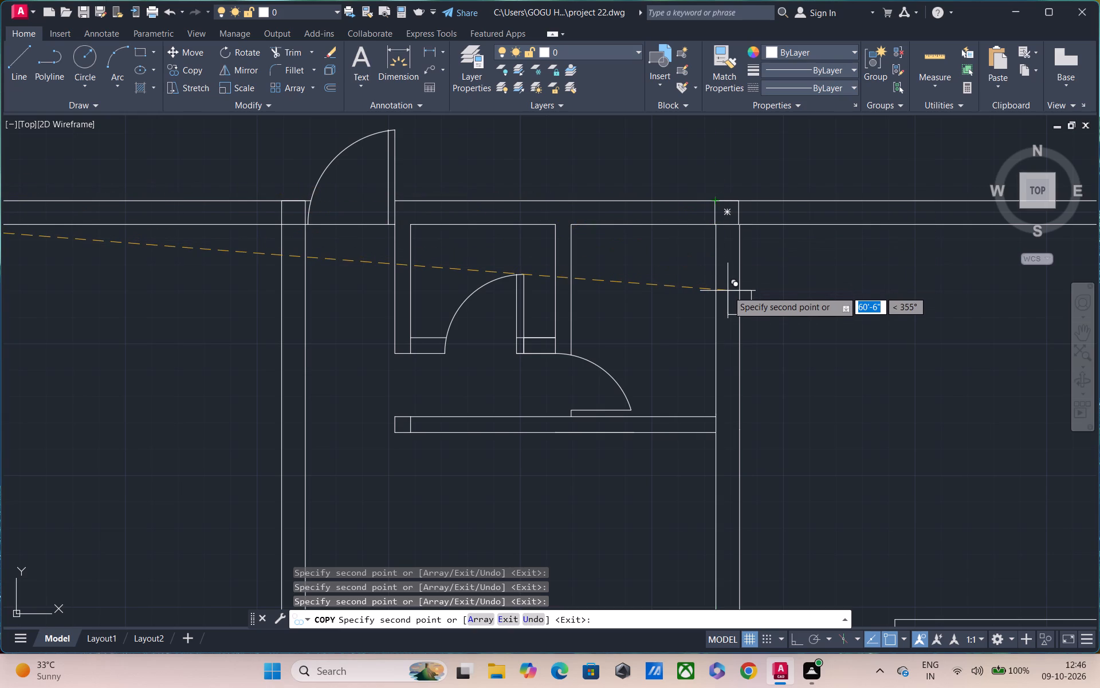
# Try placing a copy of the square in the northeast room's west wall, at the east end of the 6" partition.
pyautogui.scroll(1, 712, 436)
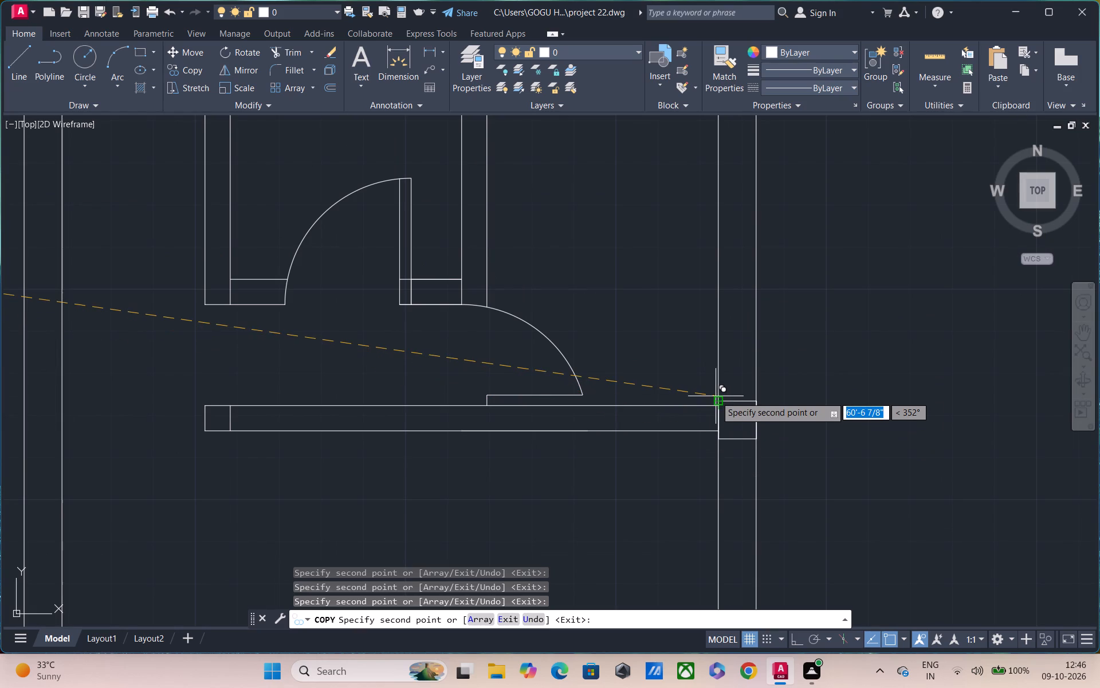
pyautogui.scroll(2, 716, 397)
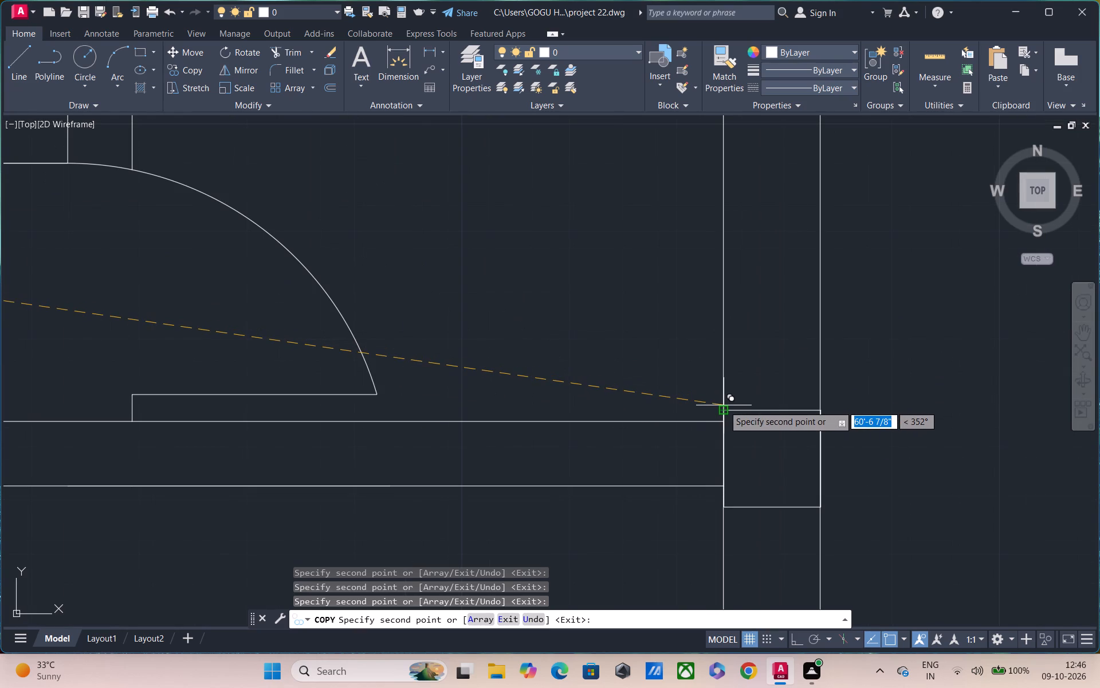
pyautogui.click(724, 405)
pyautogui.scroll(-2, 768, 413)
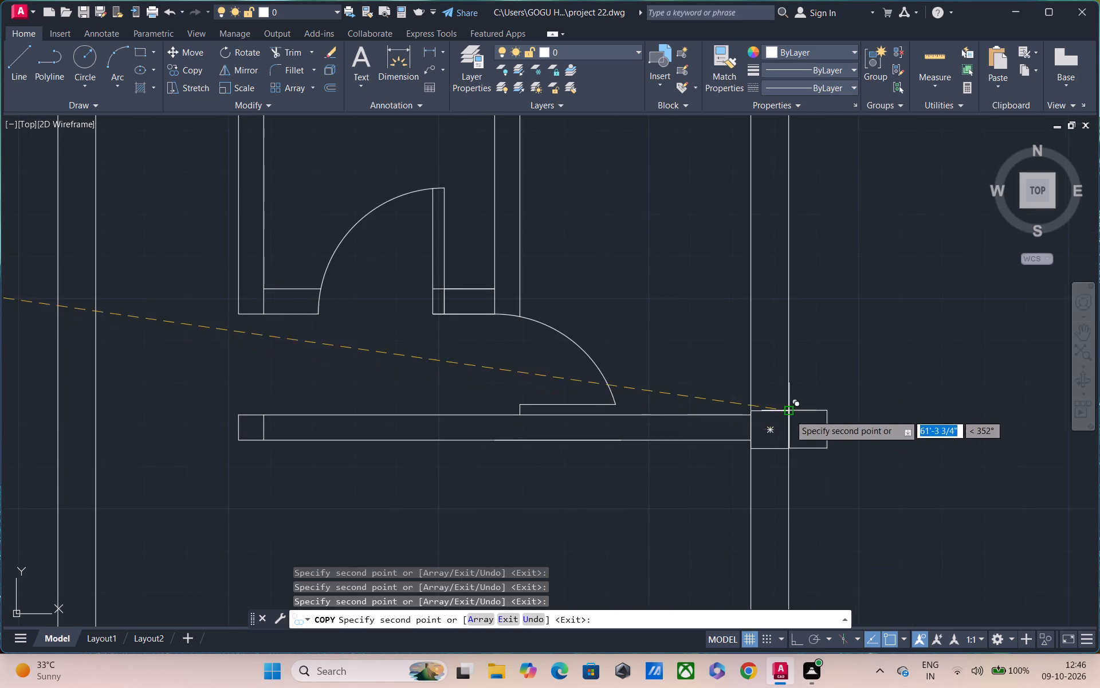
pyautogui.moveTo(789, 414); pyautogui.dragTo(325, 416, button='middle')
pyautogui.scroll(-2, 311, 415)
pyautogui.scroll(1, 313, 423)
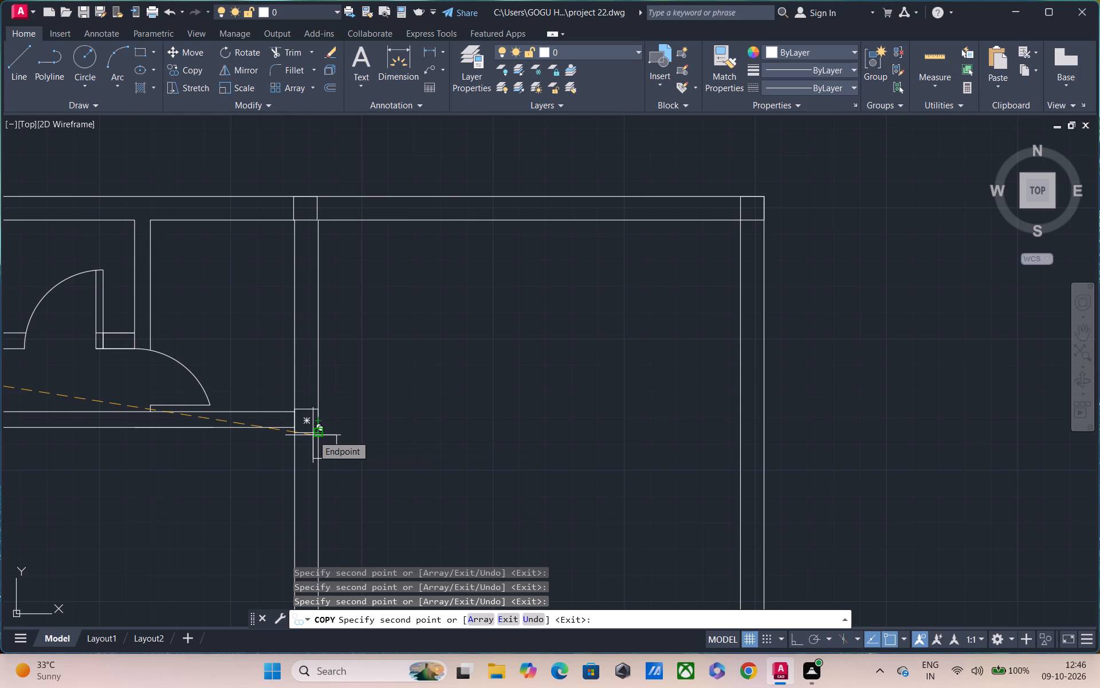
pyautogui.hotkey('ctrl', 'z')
# Place a copy of the square at the northeast room's southwest wall corner and finish copying.
pyautogui.scroll(-1, 355, 446)
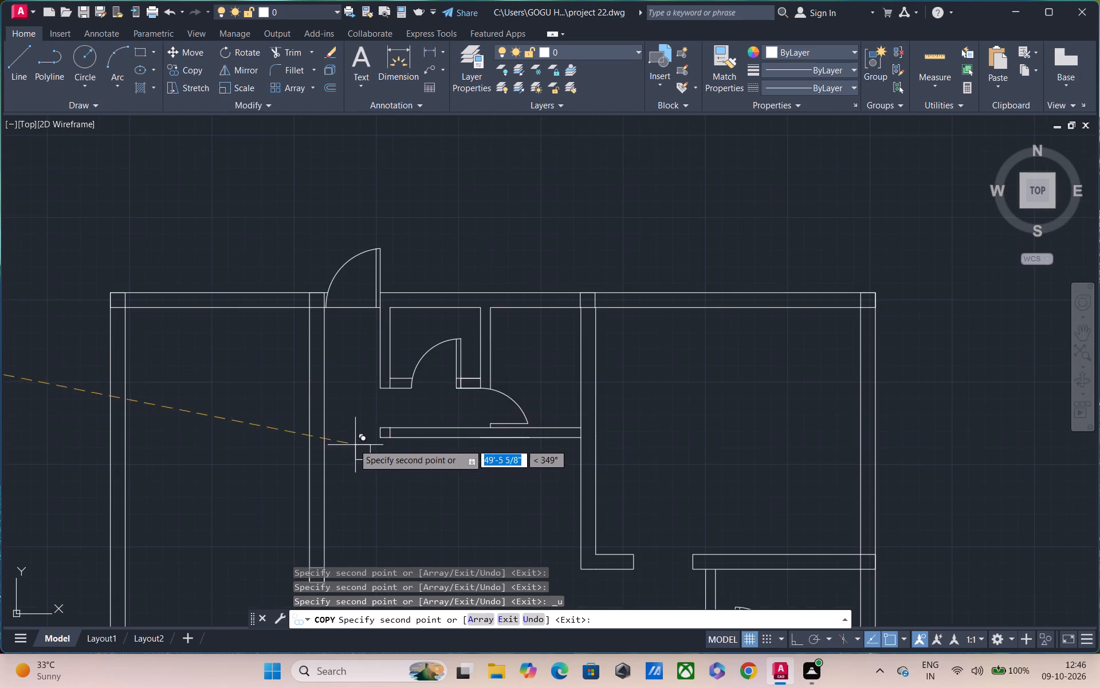
pyautogui.middleClick(320, 335)
pyautogui.scroll(-1, 319, 335)
pyautogui.moveTo(458, 453); pyautogui.dragTo(443, 323, button='middle')
pyautogui.scroll(2, 481, 345)
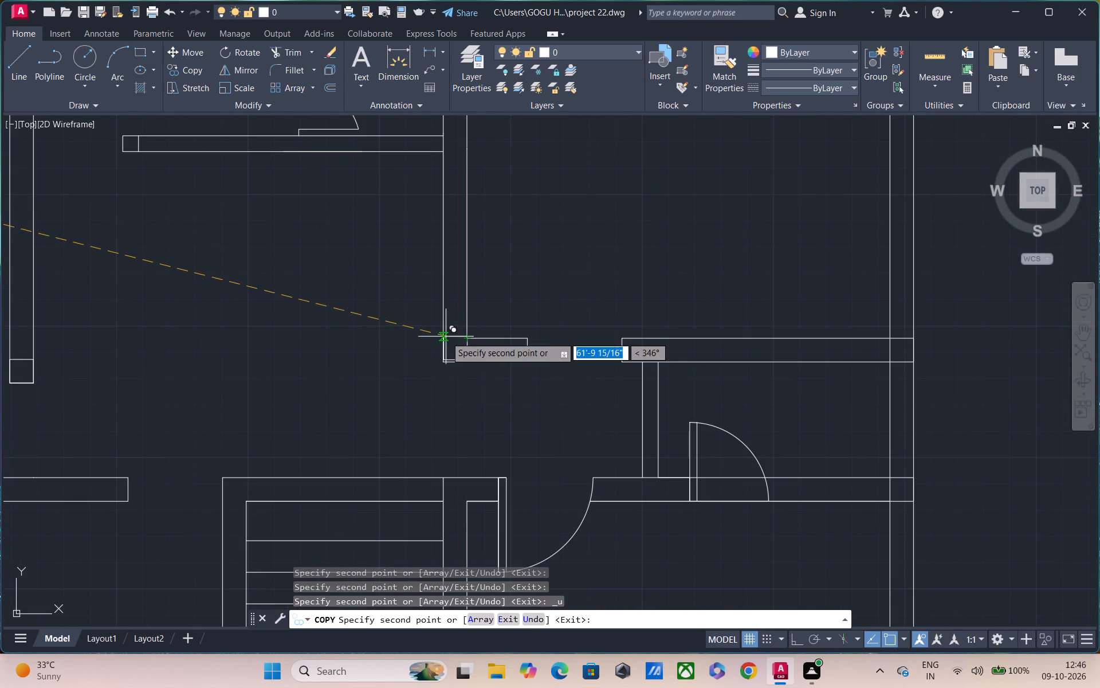
pyautogui.scroll(3, 445, 337)
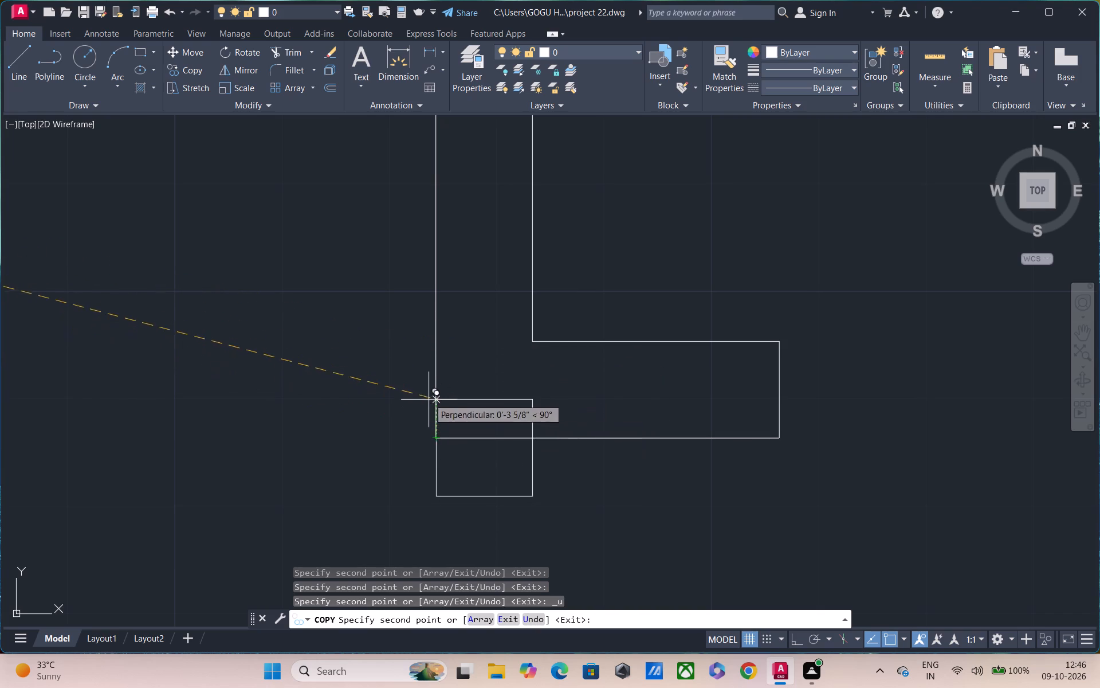
pyautogui.click(435, 342)
pyautogui.scroll(-3, 558, 345)
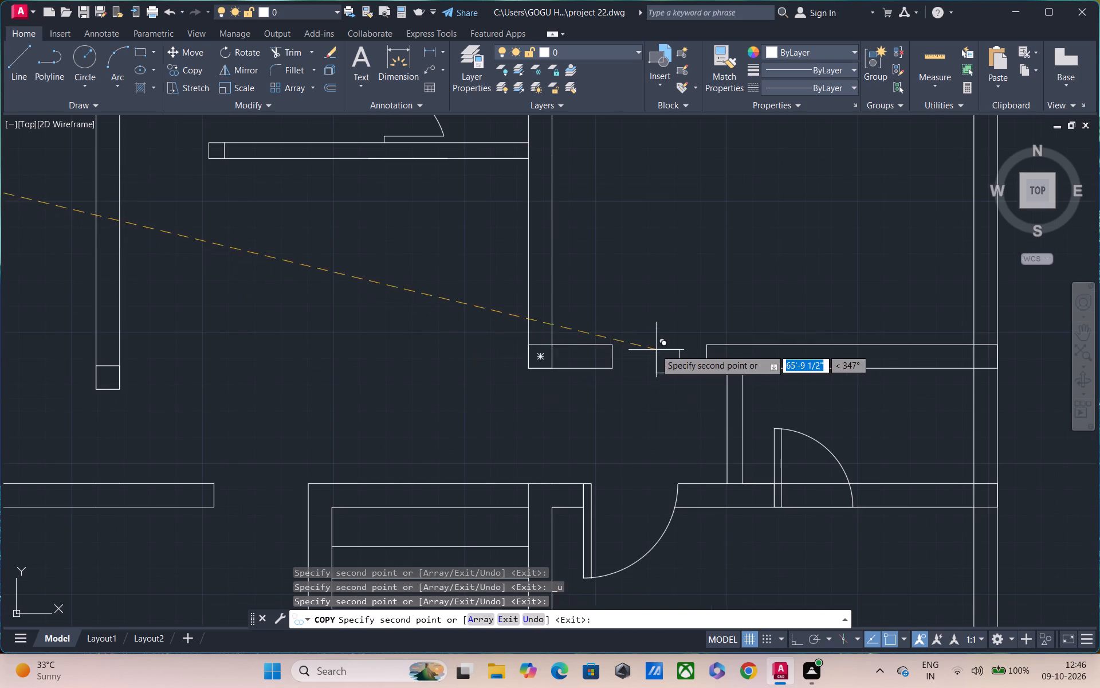
pyautogui.scroll(-3, 618, 351)
pyautogui.press('Escape')
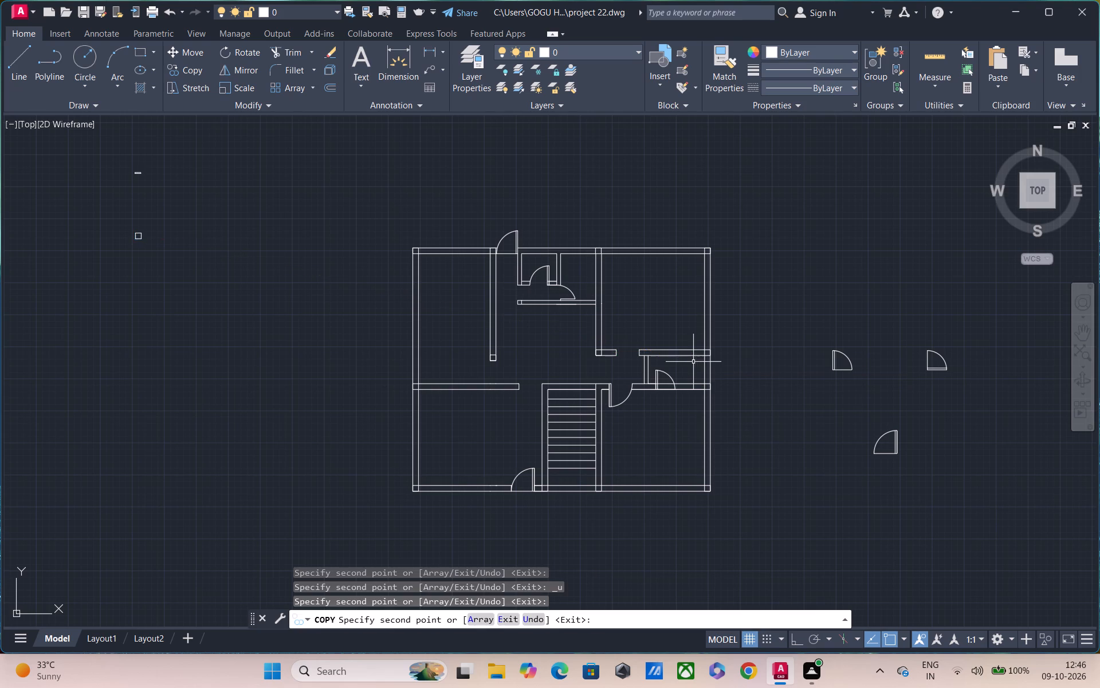
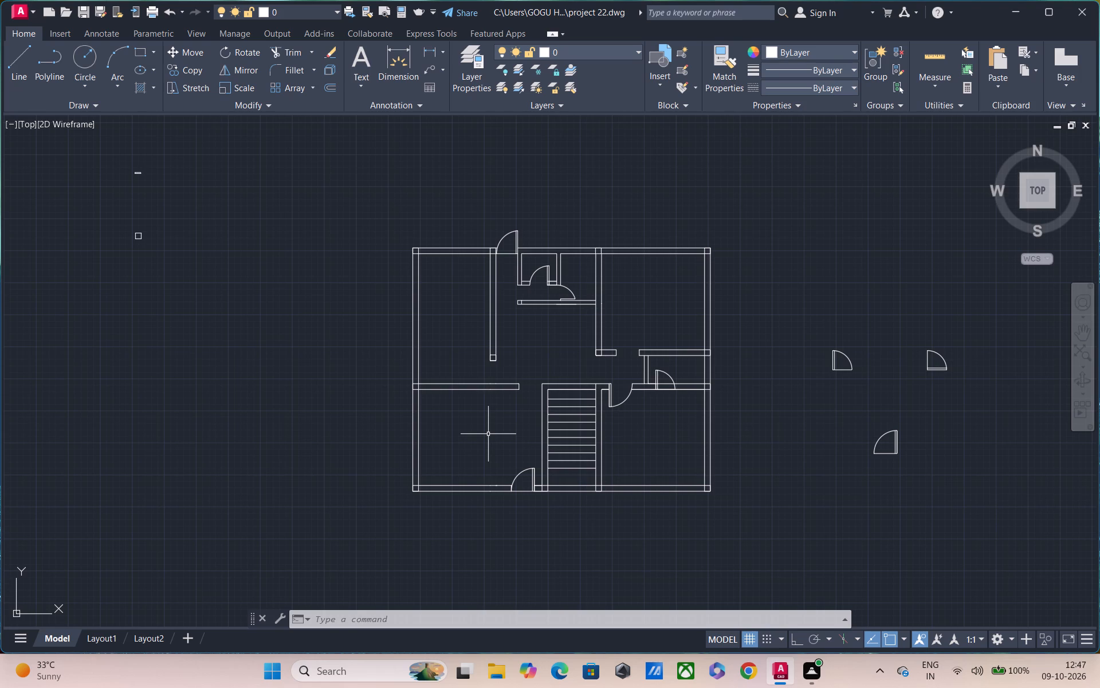
# Draw a 4' by 9" horizontal rectangle from lines in the empty area west of the floor plan, with ortho on.
pyautogui.write('l')
pyautogui.press('space')
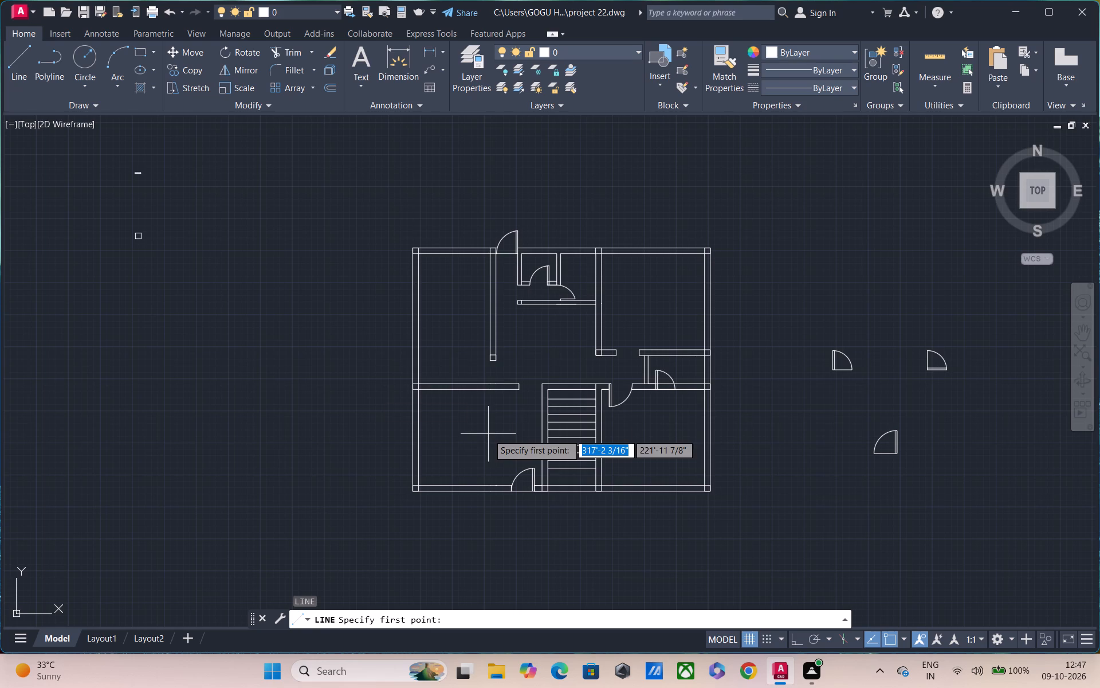
pyautogui.click(197, 314)
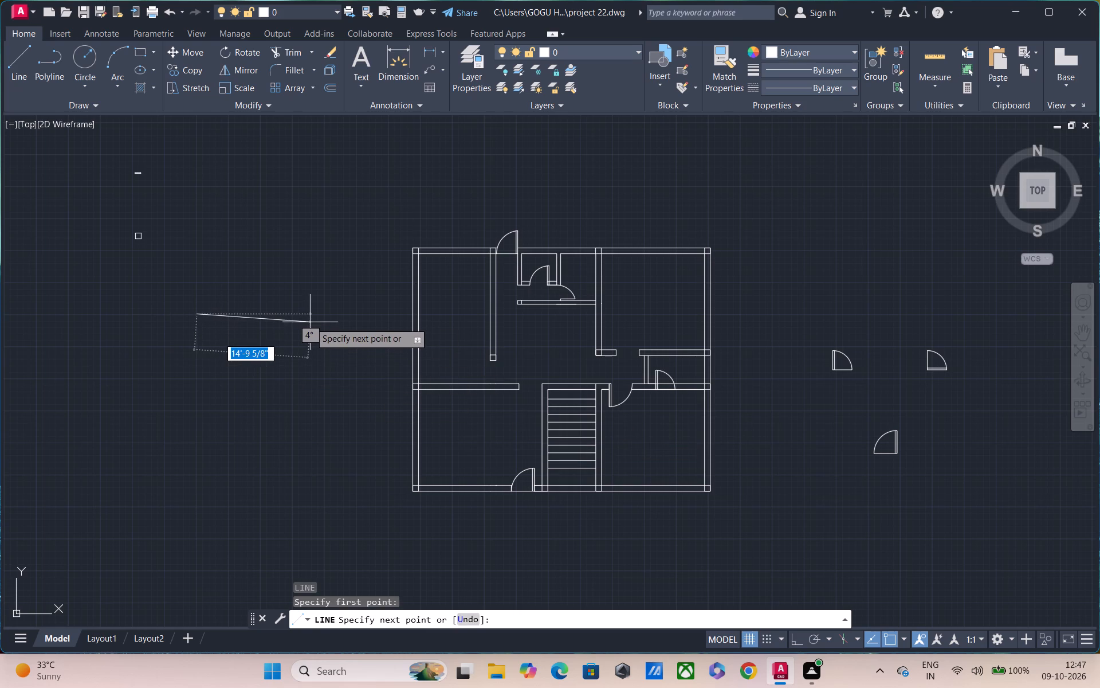
pyautogui.press('F8')
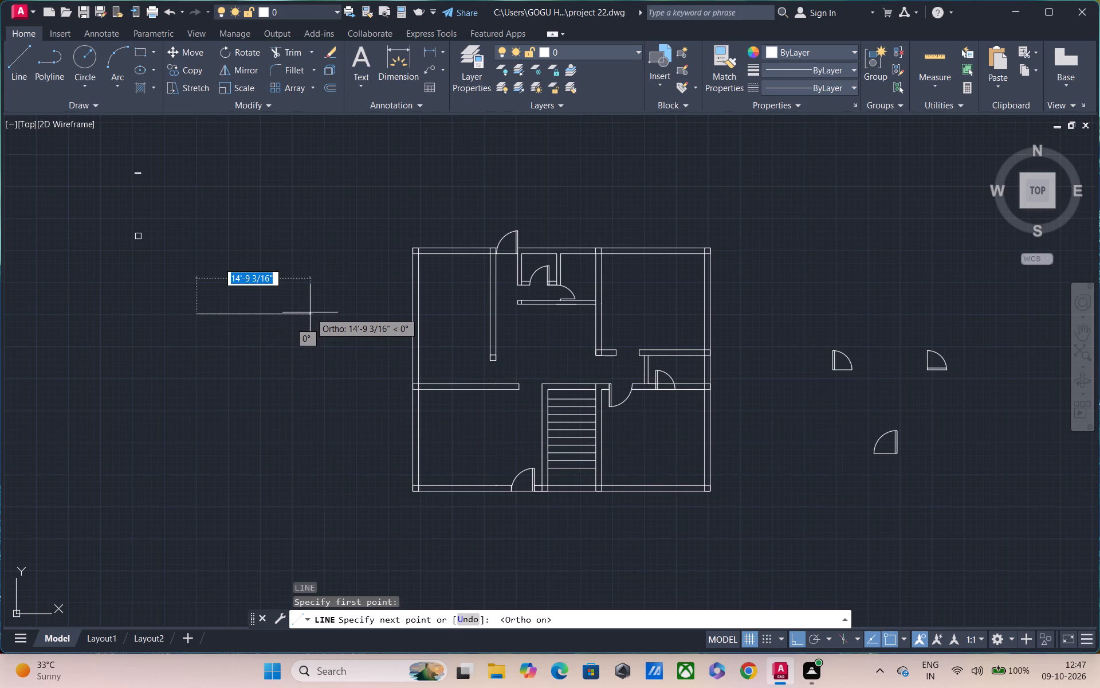
pyautogui.write("4'")
pyautogui.press('Return')
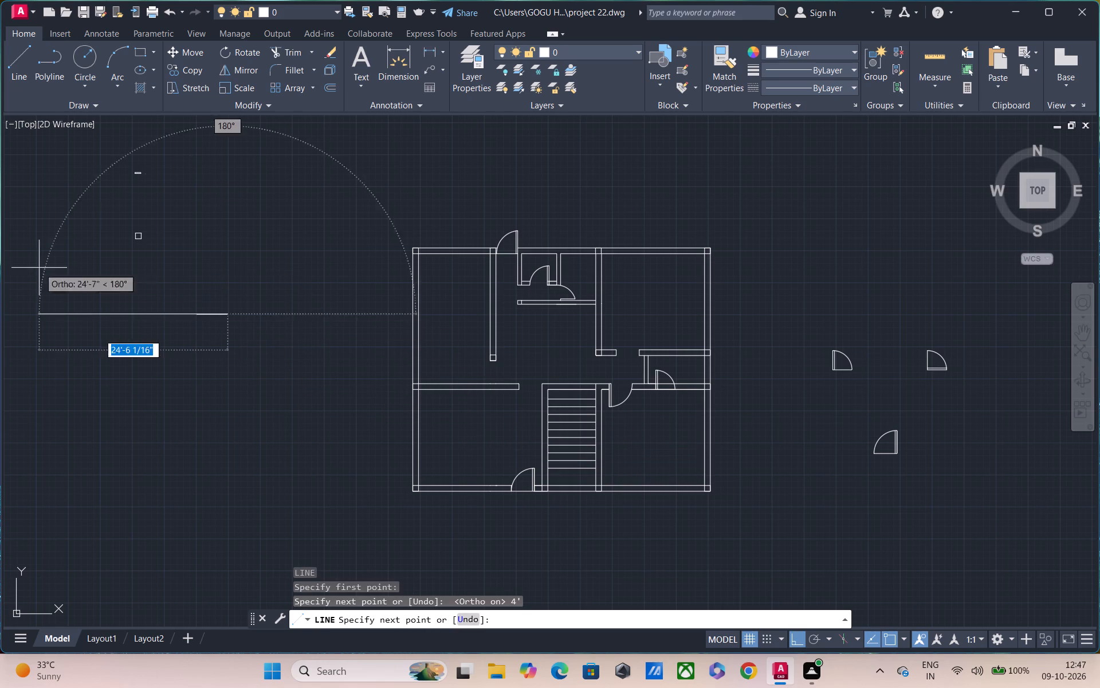
pyautogui.scroll(3, 219, 286)
pyautogui.write('9"')
pyautogui.press('Return')
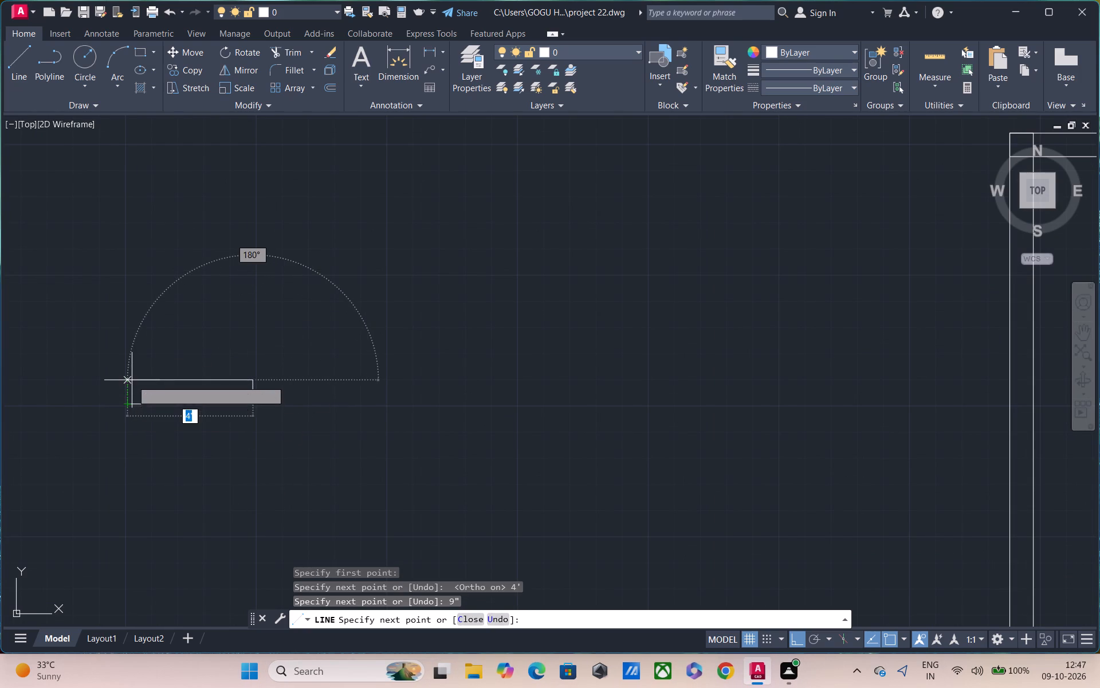
pyautogui.click(132, 380)
pyautogui.click(132, 403)
pyautogui.press('Escape')
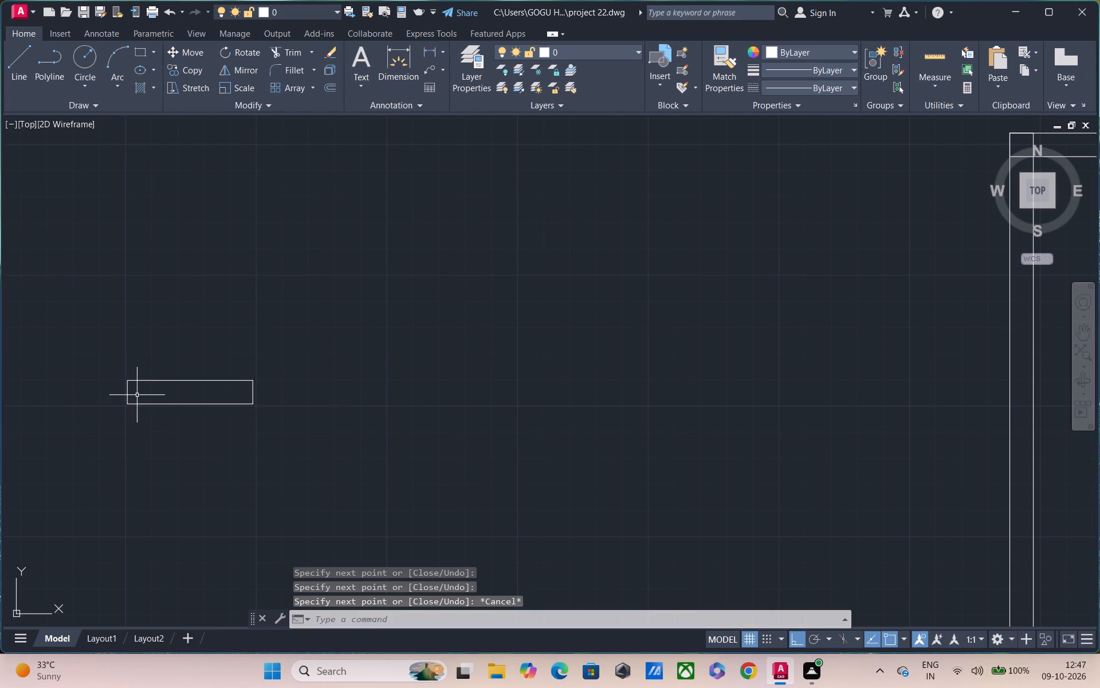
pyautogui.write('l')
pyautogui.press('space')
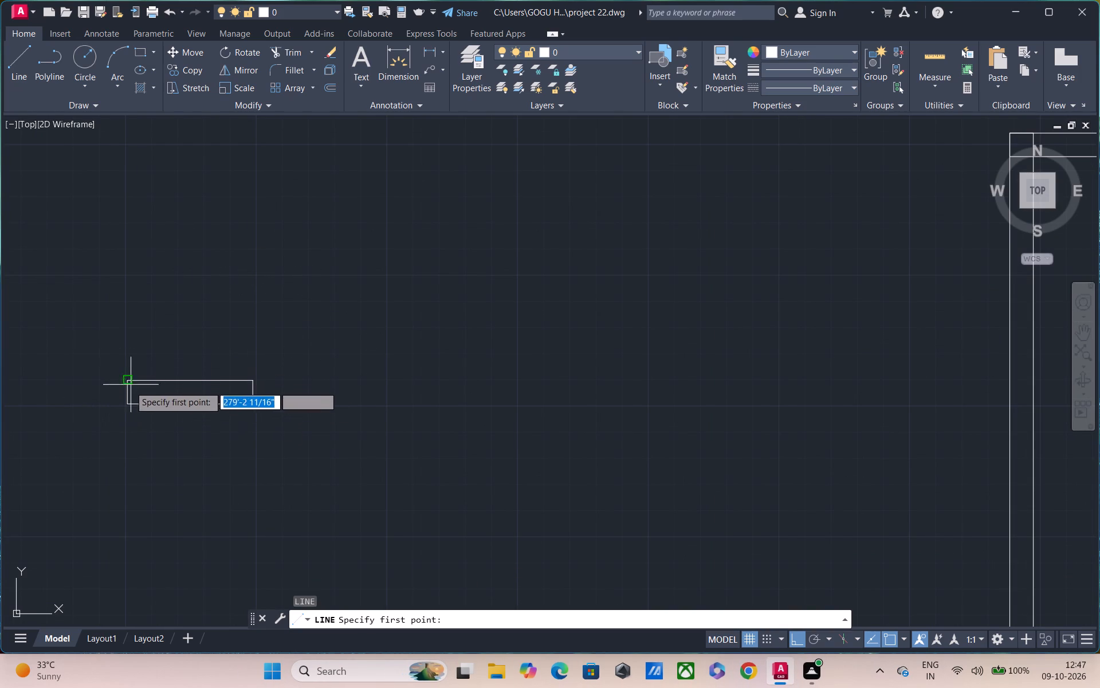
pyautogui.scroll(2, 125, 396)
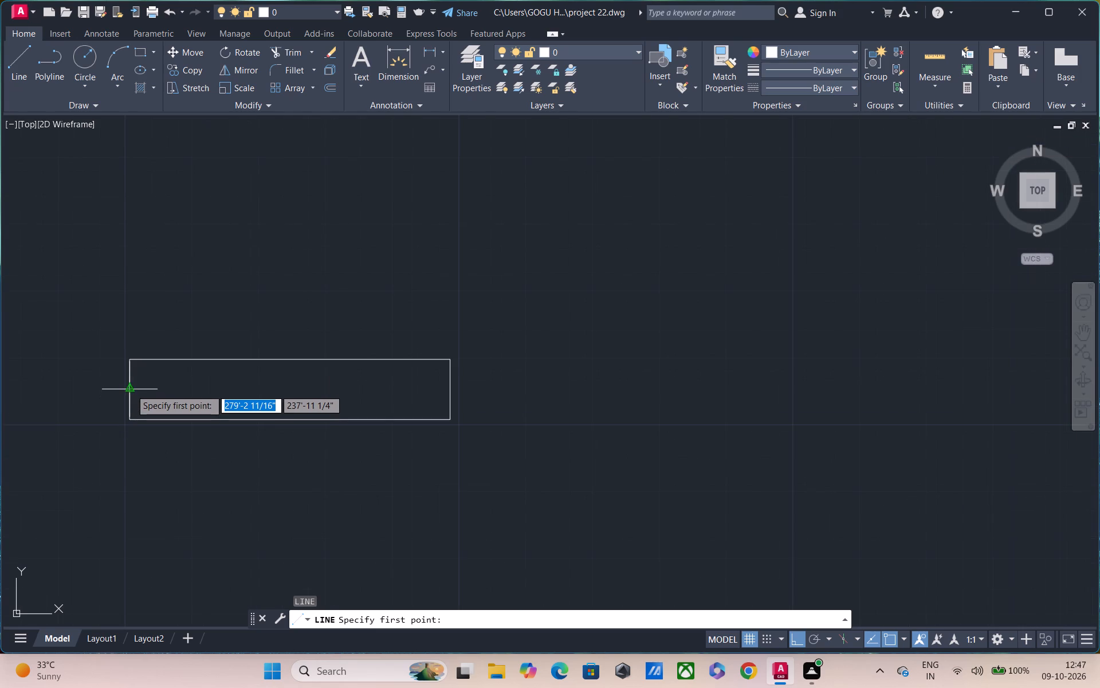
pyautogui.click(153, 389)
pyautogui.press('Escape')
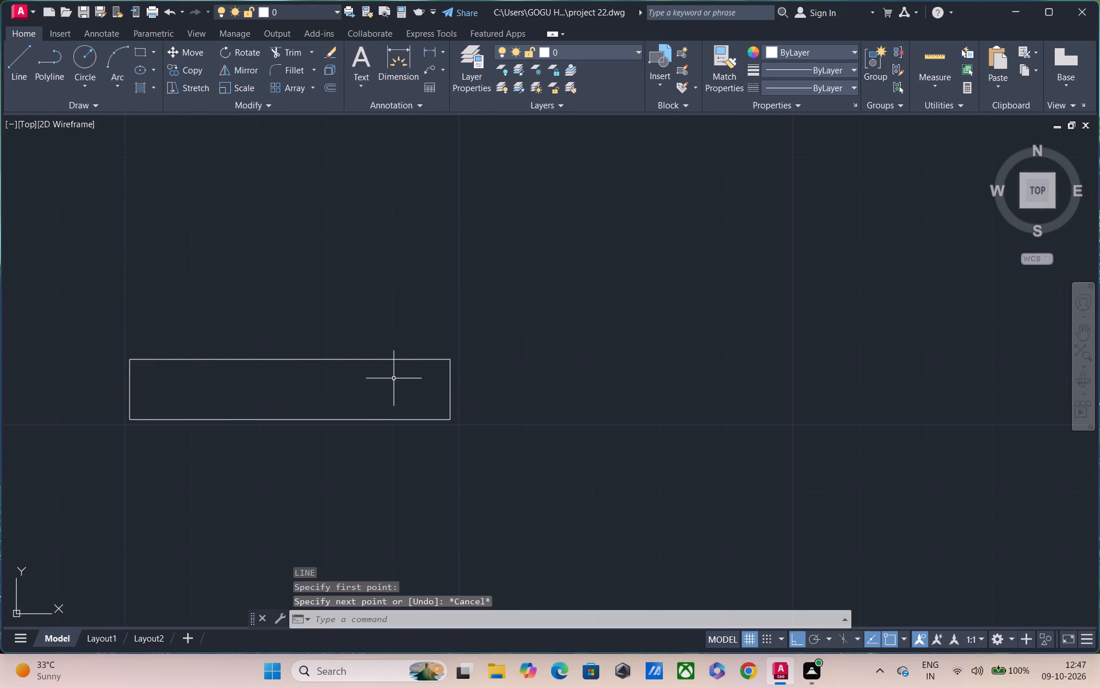
# Draw a horizontal centre line through the rectangle between the midpoints of its short sides.
pyautogui.write('l')
pyautogui.press('space')
pyautogui.click(129, 392)
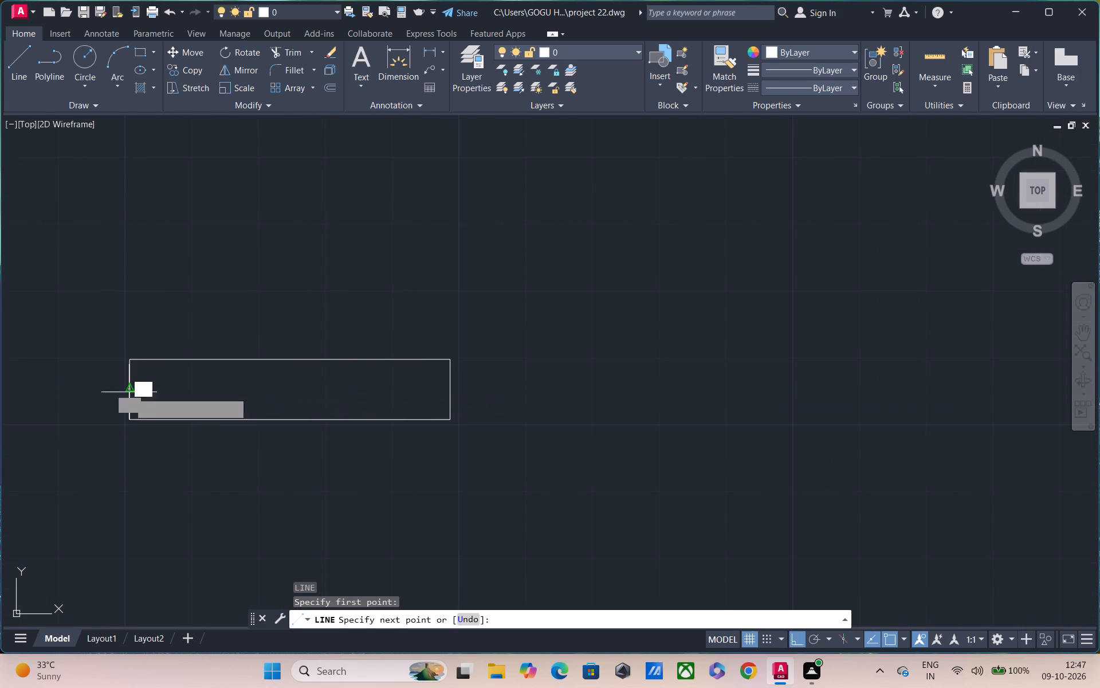
pyautogui.click(455, 385)
pyautogui.press('Escape')
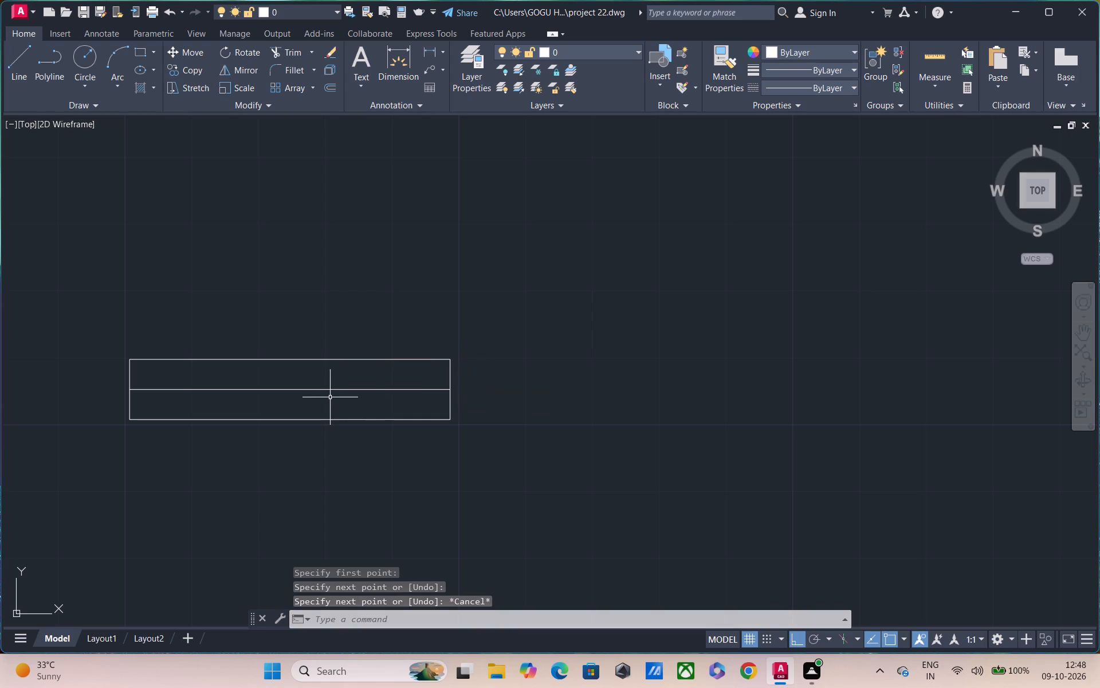
# Offset the rectangle's centre line by 1" to both sides.
pyautogui.write('o 1"')
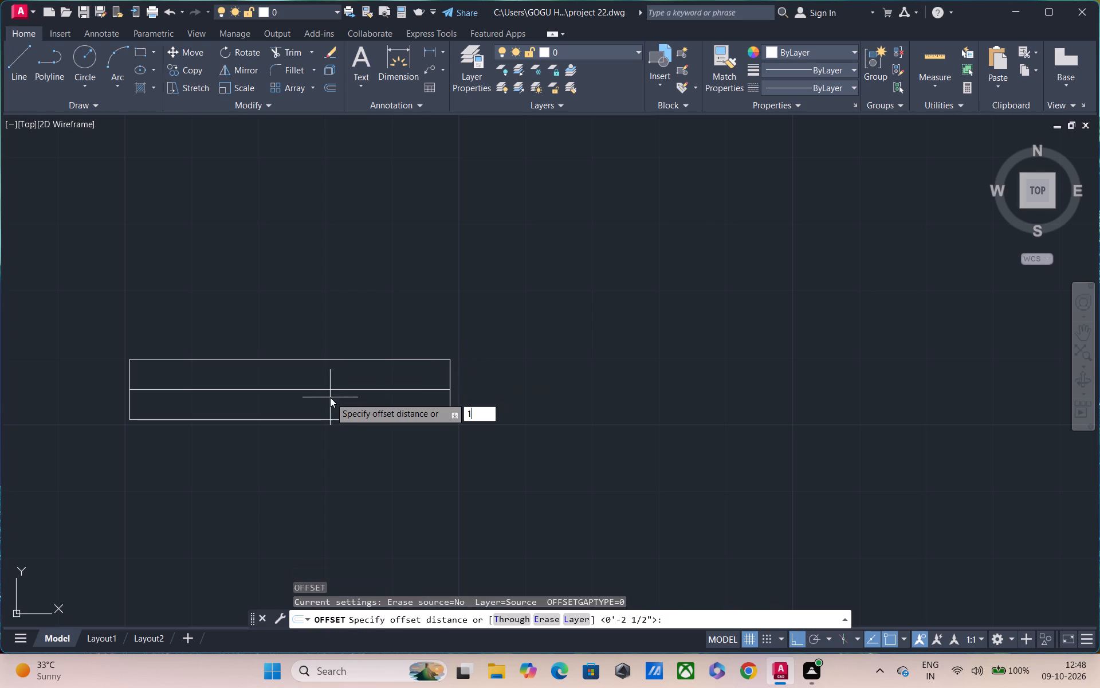
pyautogui.press('Return')
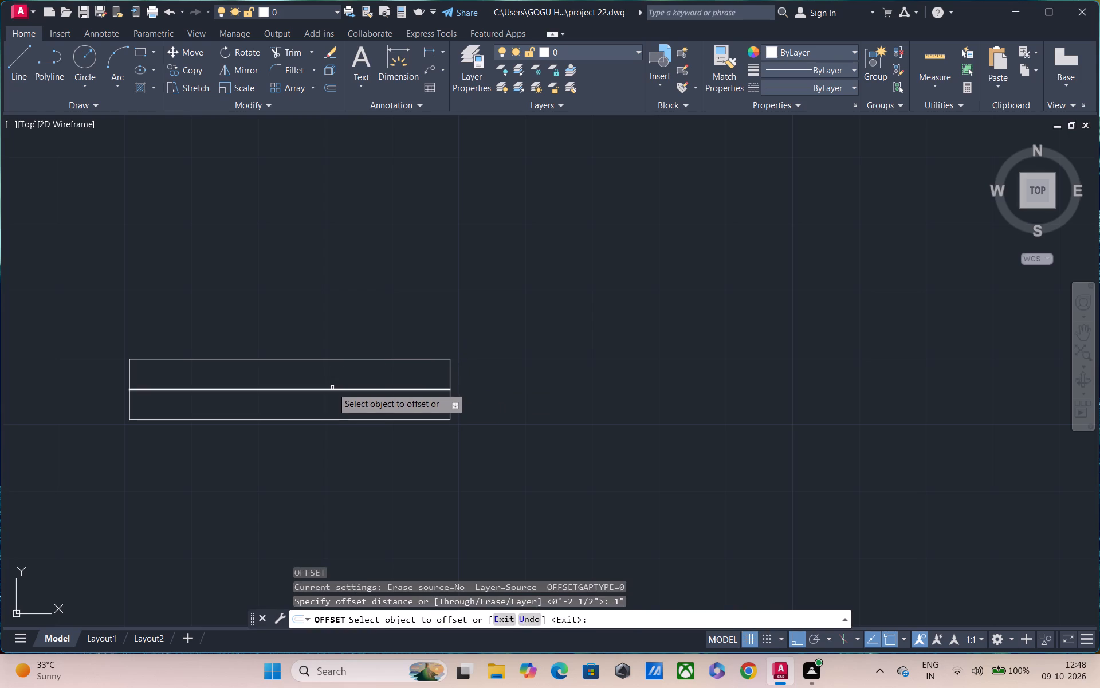
pyautogui.click(332, 388)
pyautogui.click(334, 384)
pyautogui.click(334, 390)
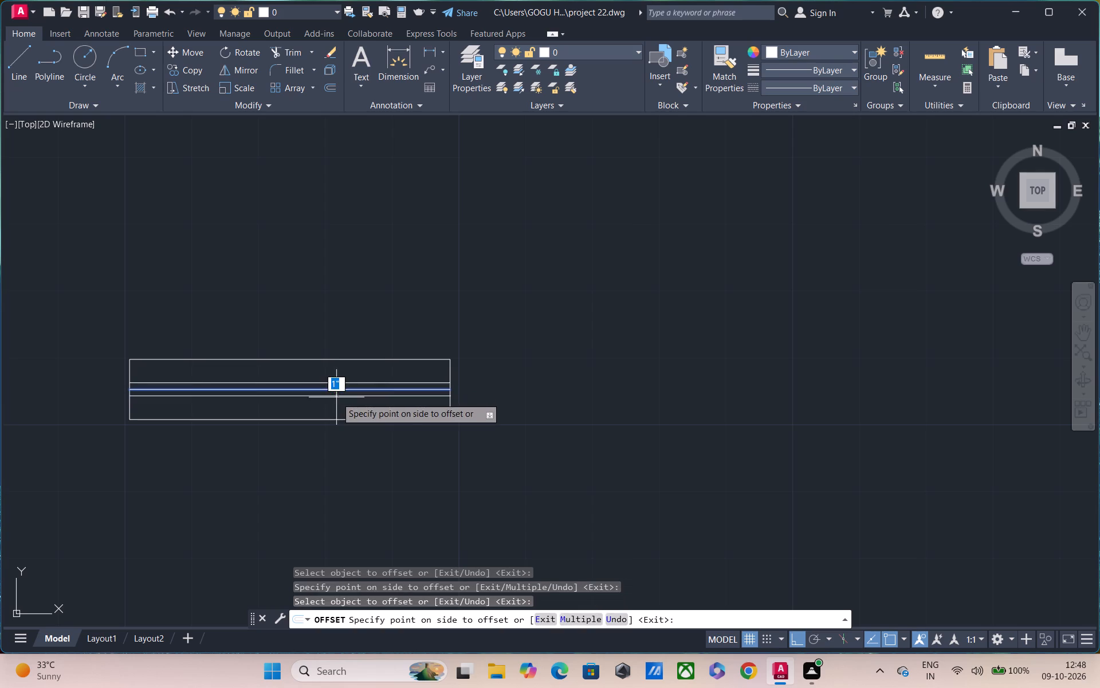
pyautogui.click(336, 397)
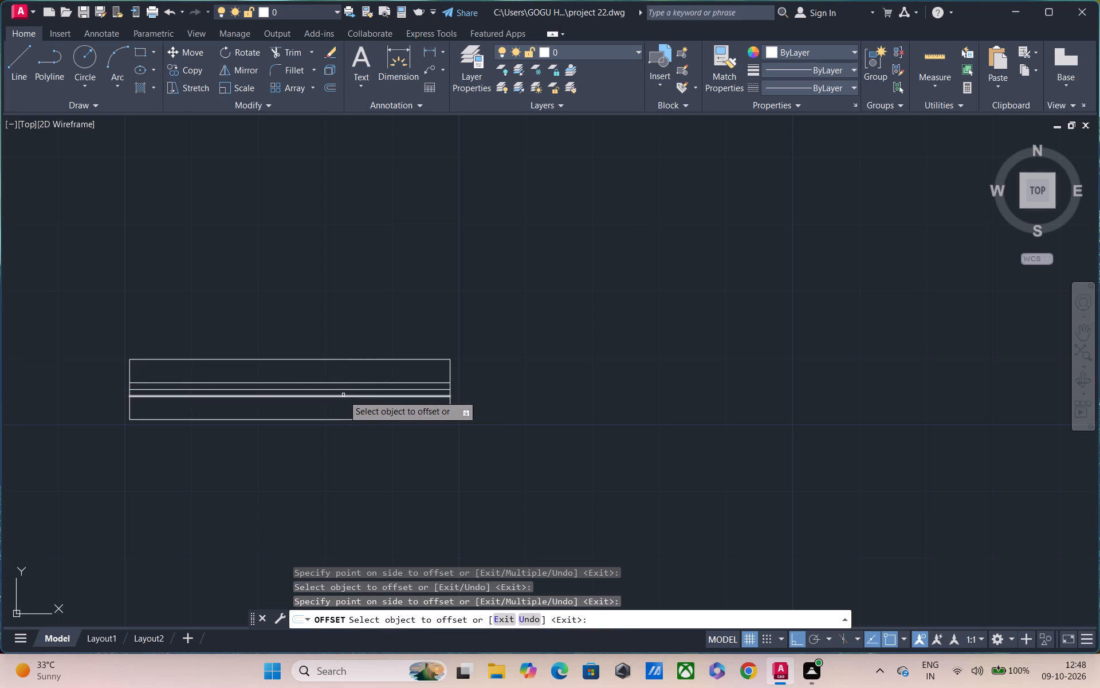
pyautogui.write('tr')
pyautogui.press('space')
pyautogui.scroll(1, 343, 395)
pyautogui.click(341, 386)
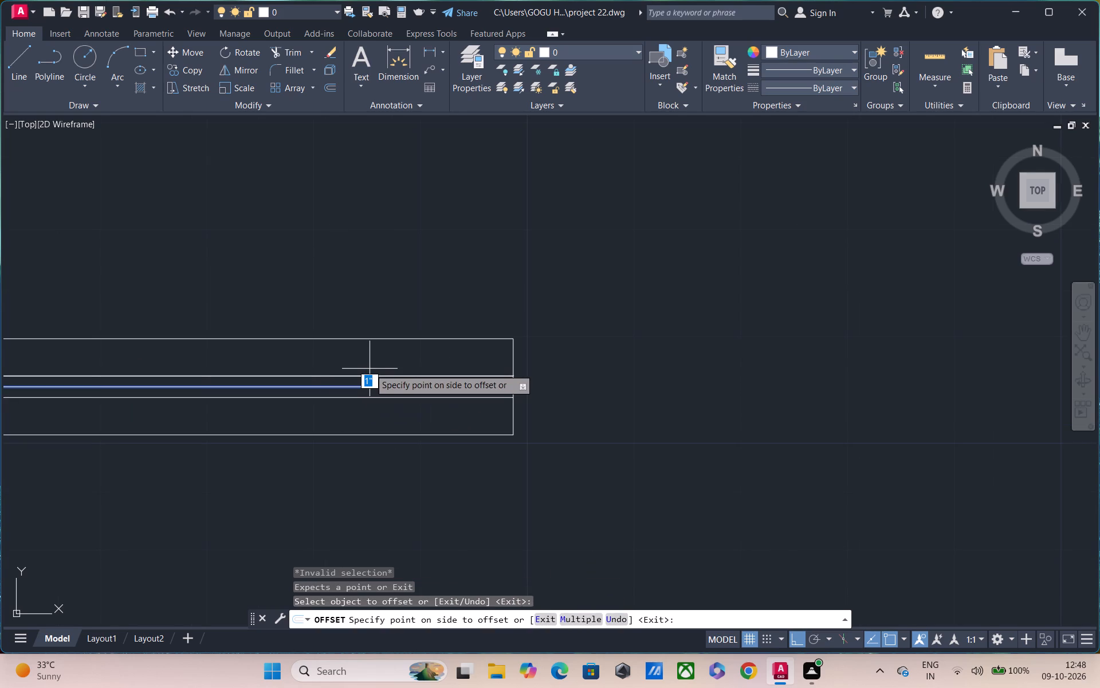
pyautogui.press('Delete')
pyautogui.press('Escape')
# Erase the original centre line between the two offset lines to leave a window symbol.
pyautogui.scroll(1, 343, 405)
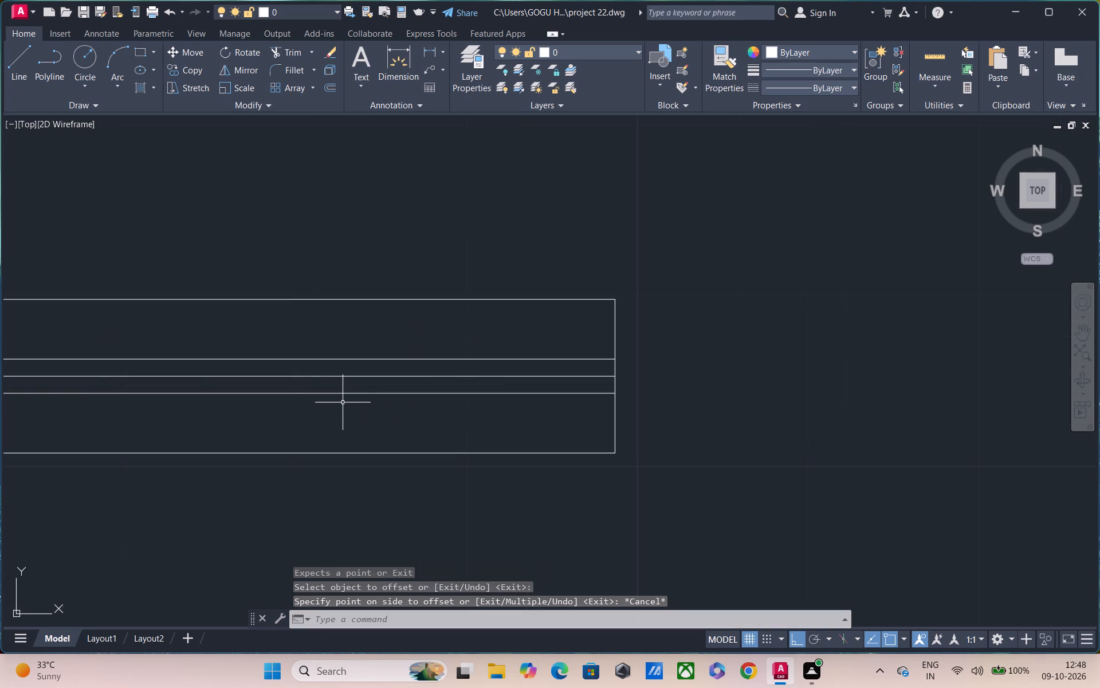
pyautogui.click(335, 377)
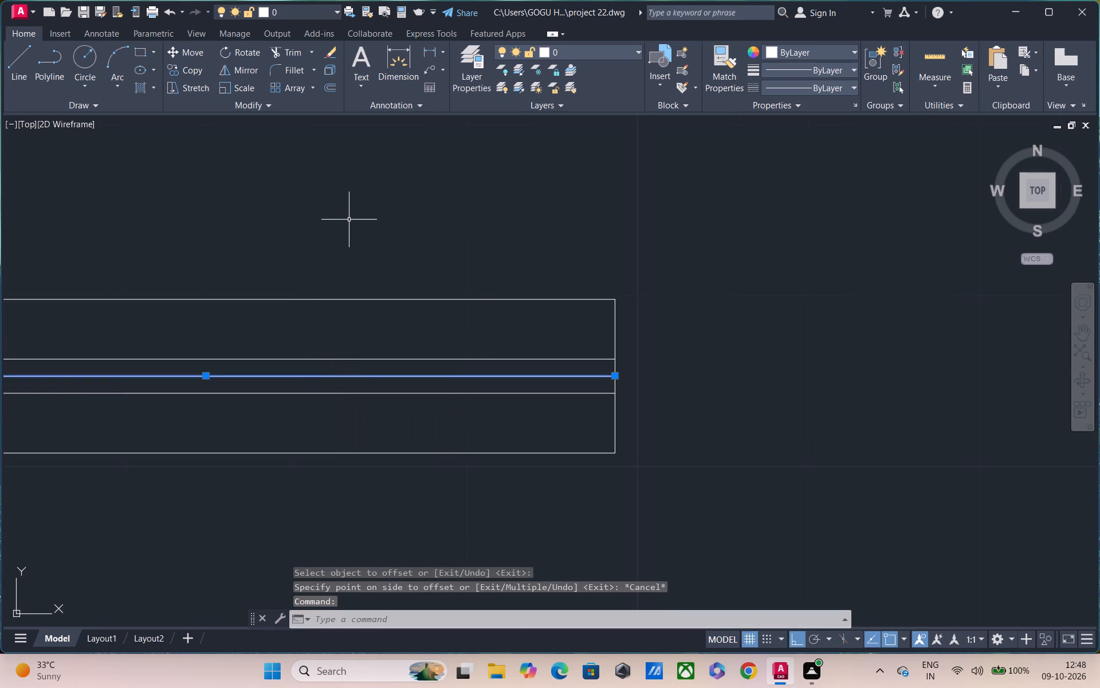
pyautogui.press('Delete')
# Copy the whole window symbol from its southwest corner into the north wall of the northwest room, with ortho off.
pyautogui.scroll(2, 349, 220)
pyautogui.scroll(-4, 341, 166)
pyautogui.moveTo(420, 221); pyautogui.dragTo(544, 236, button='middle')
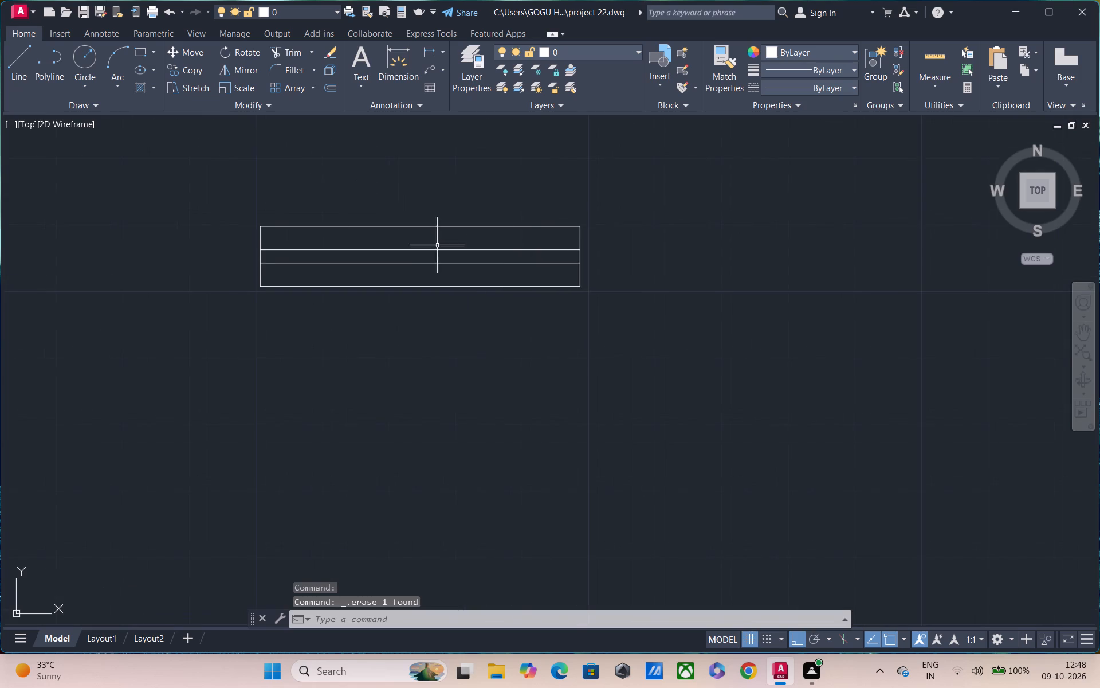
pyautogui.moveTo(191, 171); pyautogui.dragTo(216, 182)
pyautogui.click(657, 342)
pyautogui.write('co')
pyautogui.press('space')
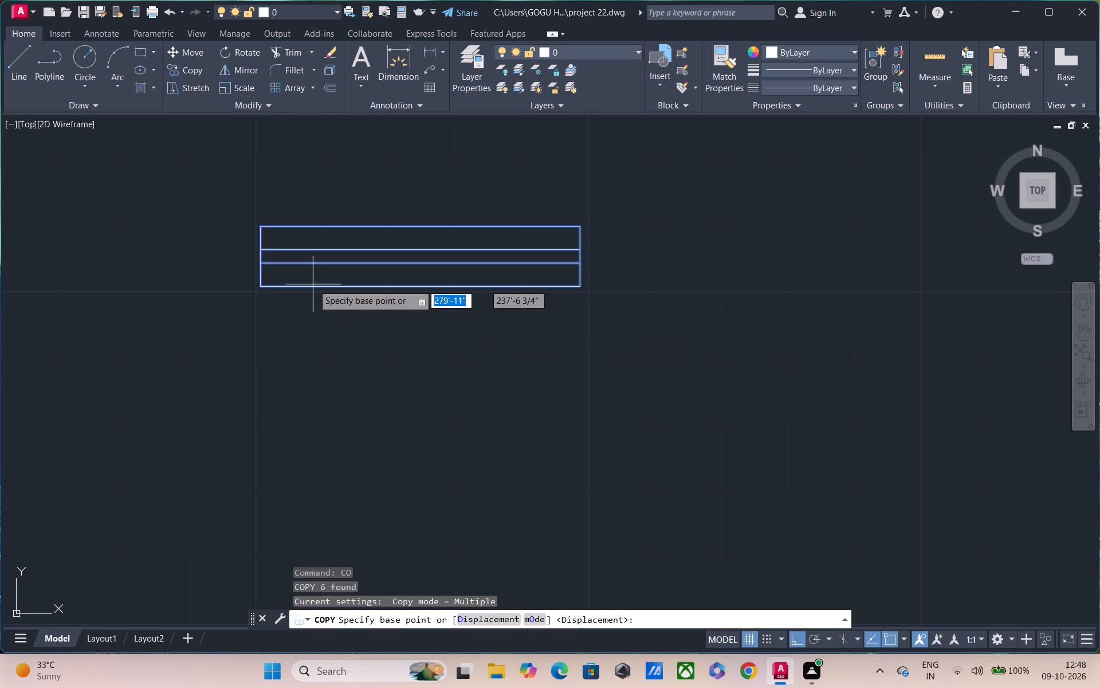
pyautogui.click(260, 287)
pyautogui.scroll(-4, 331, 312)
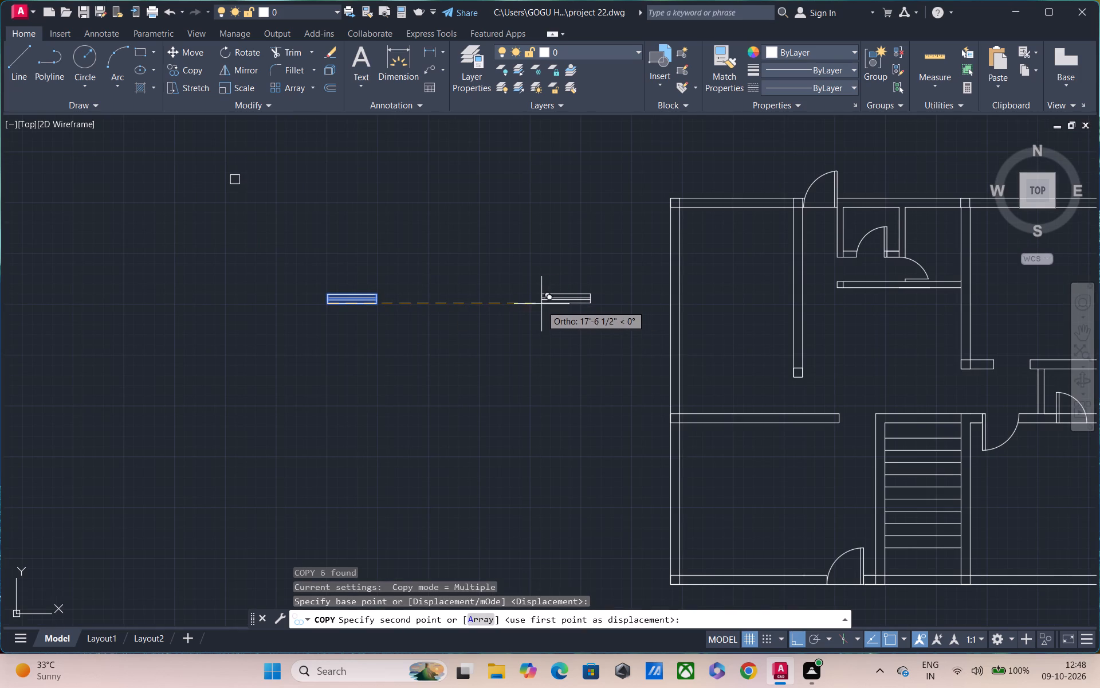
pyautogui.press('F8')
pyautogui.moveTo(577, 248); pyautogui.dragTo(500, 282, button='middle')
pyautogui.scroll(1, 615, 244)
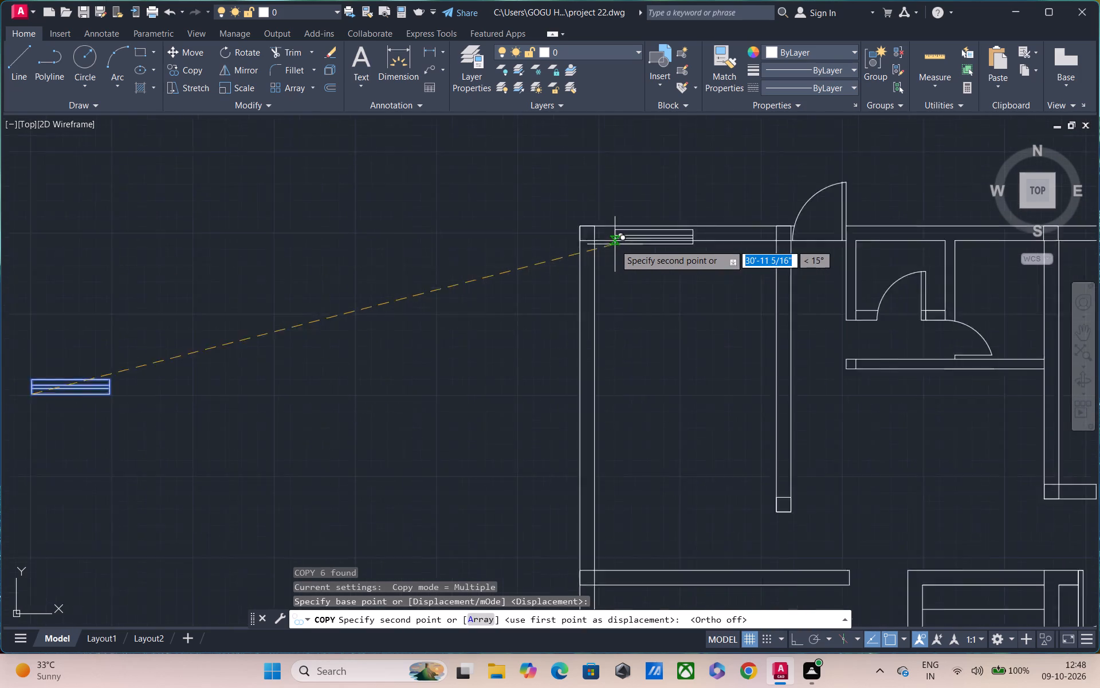
pyautogui.scroll(1, 615, 244)
pyautogui.click(632, 239)
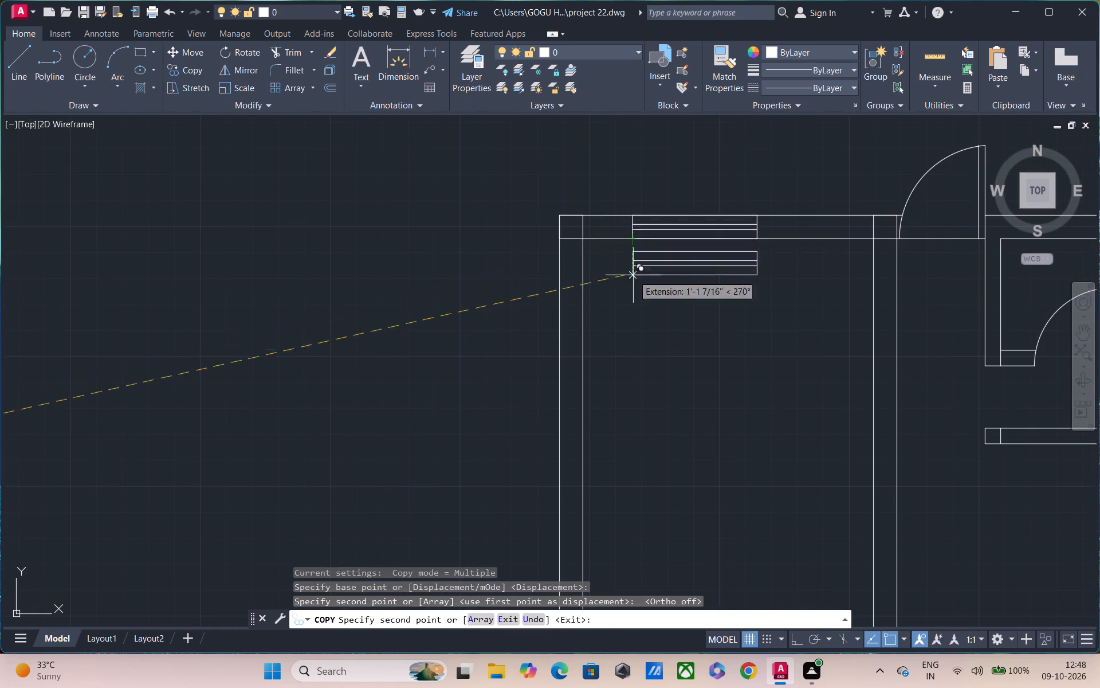
# Place a copy of the window symbol in the south wall of the southeast room.
pyautogui.scroll(-2, 633, 286)
pyautogui.moveTo(641, 350); pyautogui.dragTo(606, 243, button='middle')
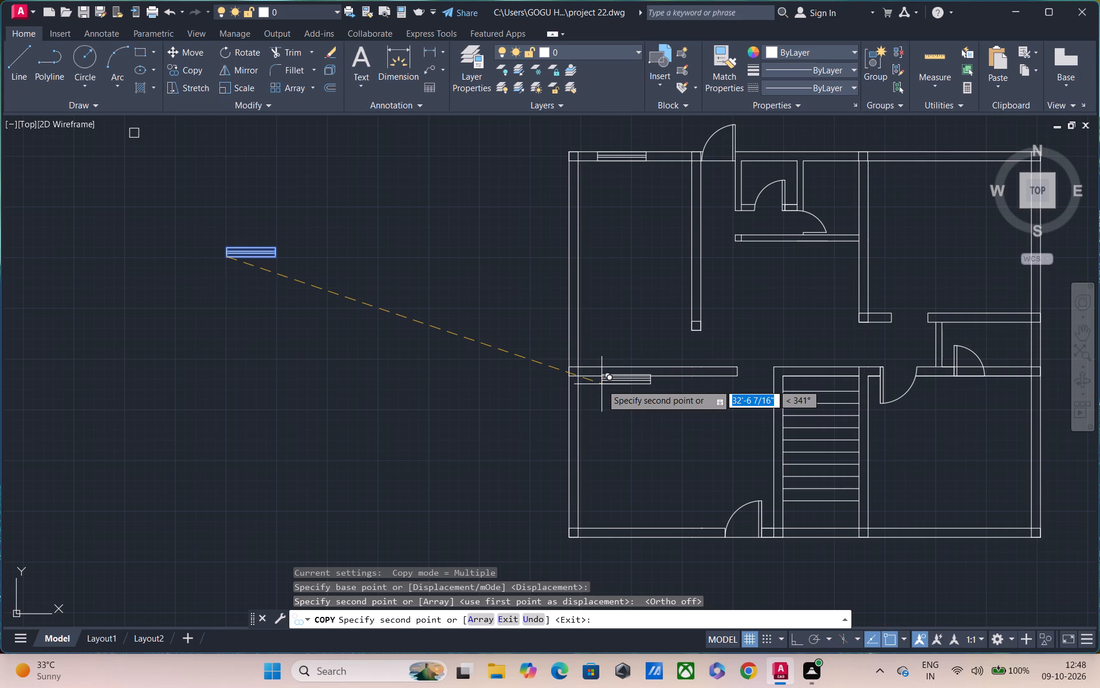
pyautogui.moveTo(728, 396); pyautogui.dragTo(614, 342, button='middle')
pyautogui.scroll(-1, 610, 340)
pyautogui.scroll(2, 740, 418)
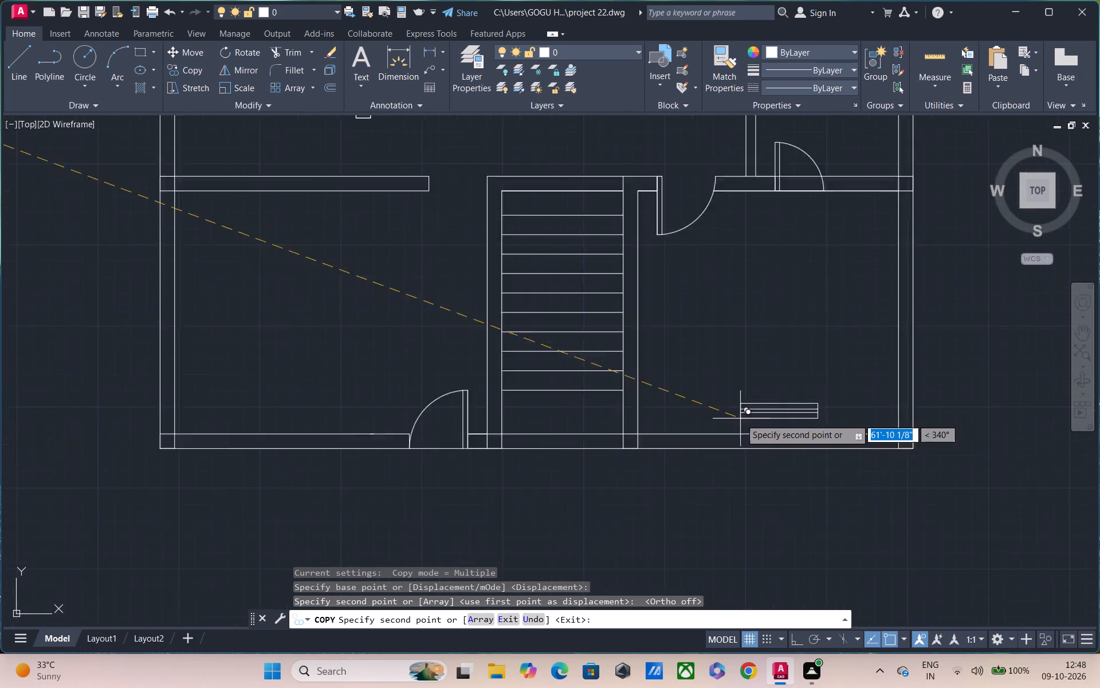
pyautogui.scroll(1, 740, 419)
pyautogui.click(738, 468)
# Place a copy of the window symbol in the north wall of the northeast room.
pyautogui.scroll(-3, 775, 405)
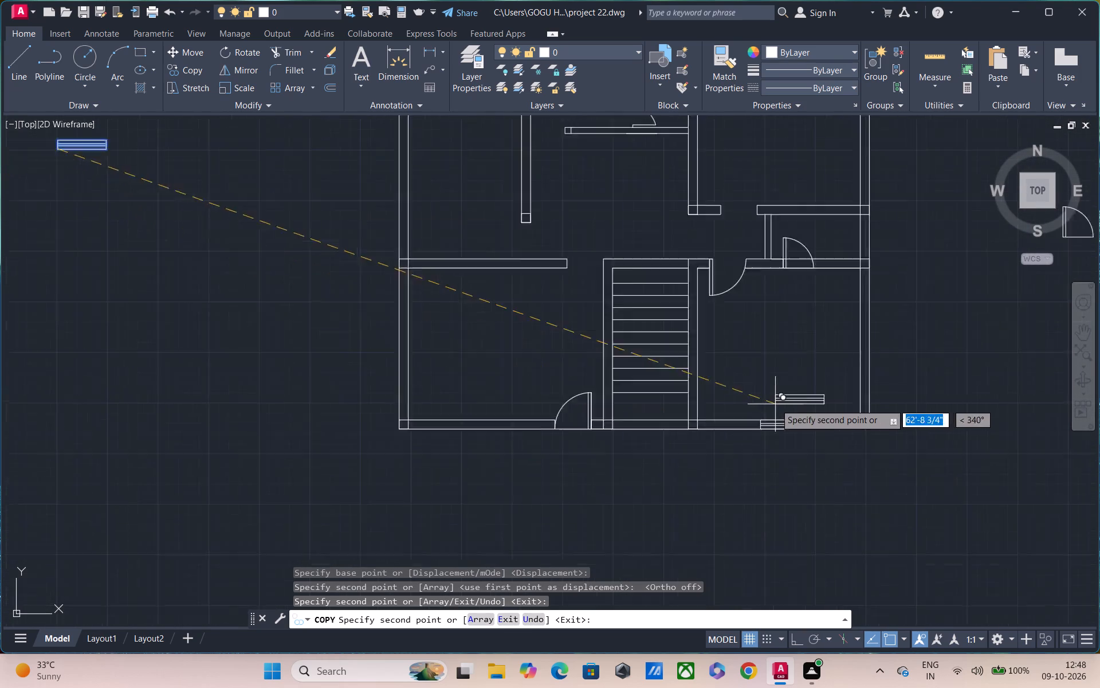
pyautogui.moveTo(776, 374); pyautogui.dragTo(732, 447, button='middle')
pyautogui.scroll(-1, 776, 374)
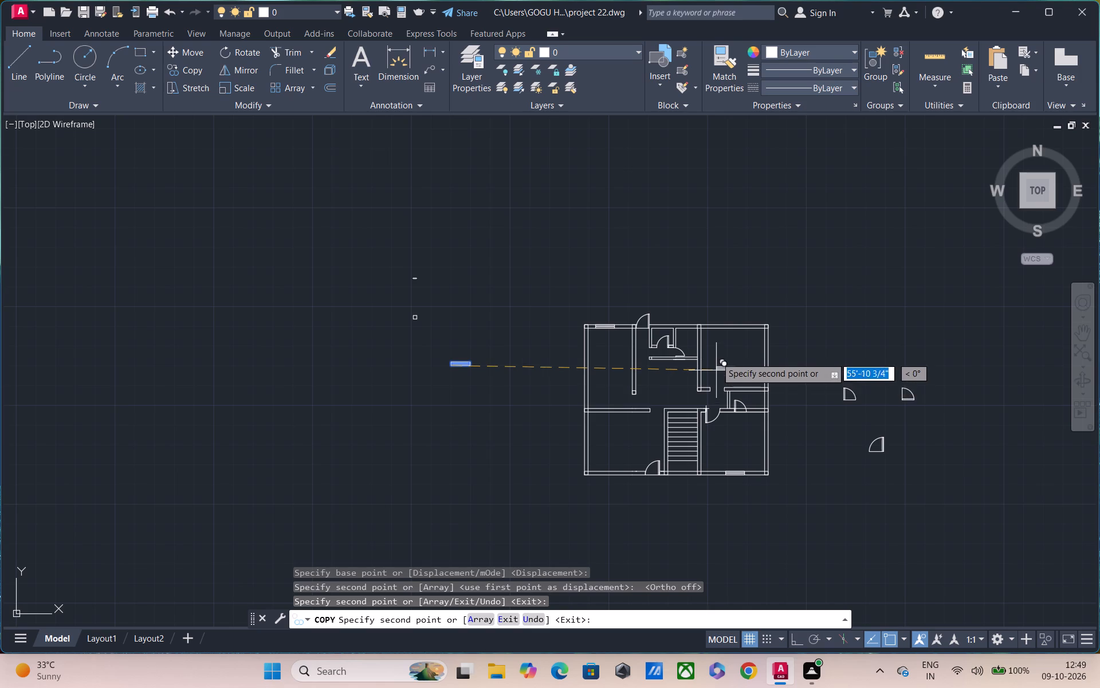
pyautogui.scroll(2, 804, 335)
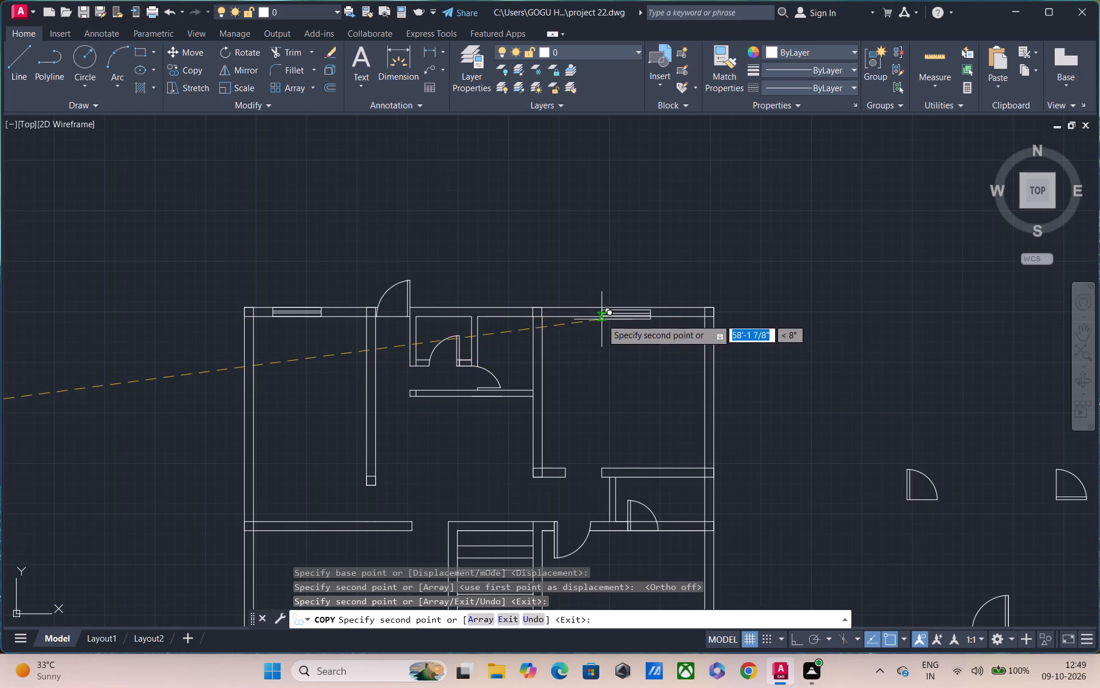
pyautogui.scroll(3, 601, 316)
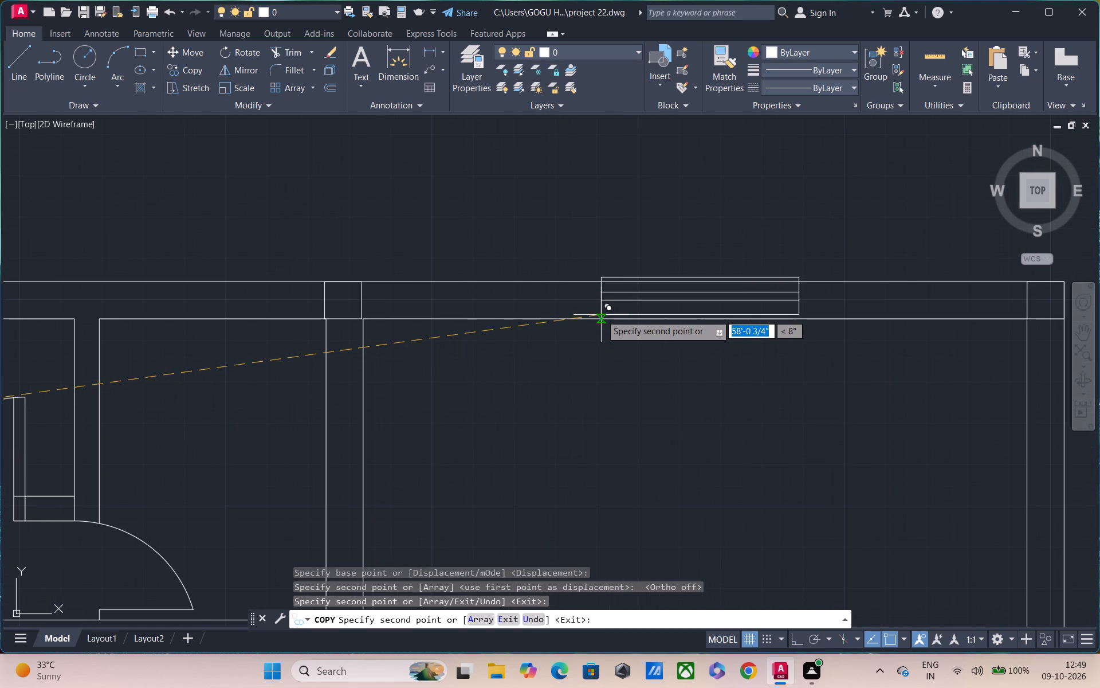
pyautogui.click(601, 319)
# Place a copy of the window symbol in the southwest room's south wall, west of the door, and finish copying.
pyautogui.scroll(-4, 593, 356)
pyautogui.moveTo(596, 420); pyautogui.dragTo(596, 288, button='middle')
pyautogui.scroll(1, 596, 287)
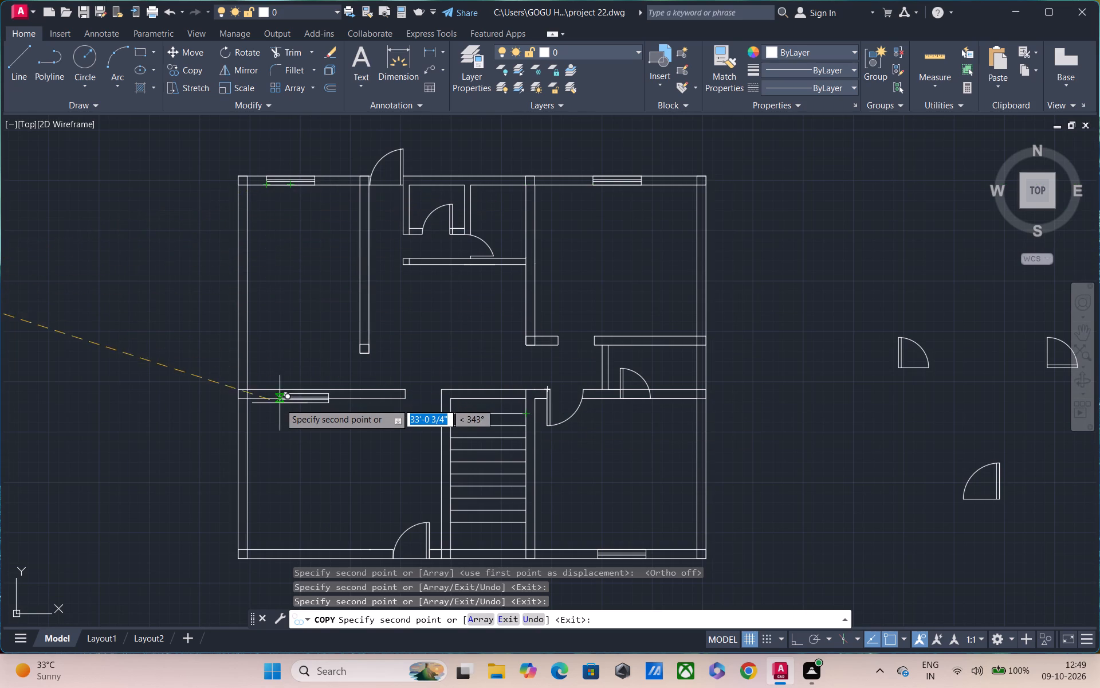
pyautogui.moveTo(278, 400); pyautogui.dragTo(266, 212, button='middle')
pyautogui.scroll(-1, 266, 303)
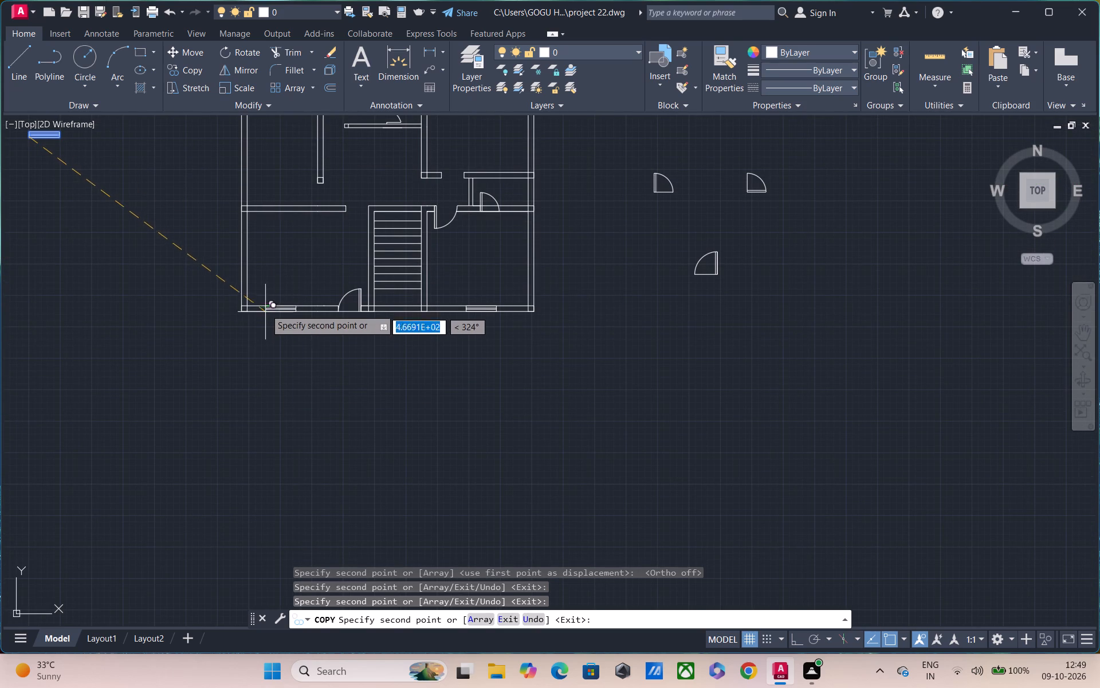
pyautogui.click(265, 311)
pyautogui.scroll(2, 299, 287)
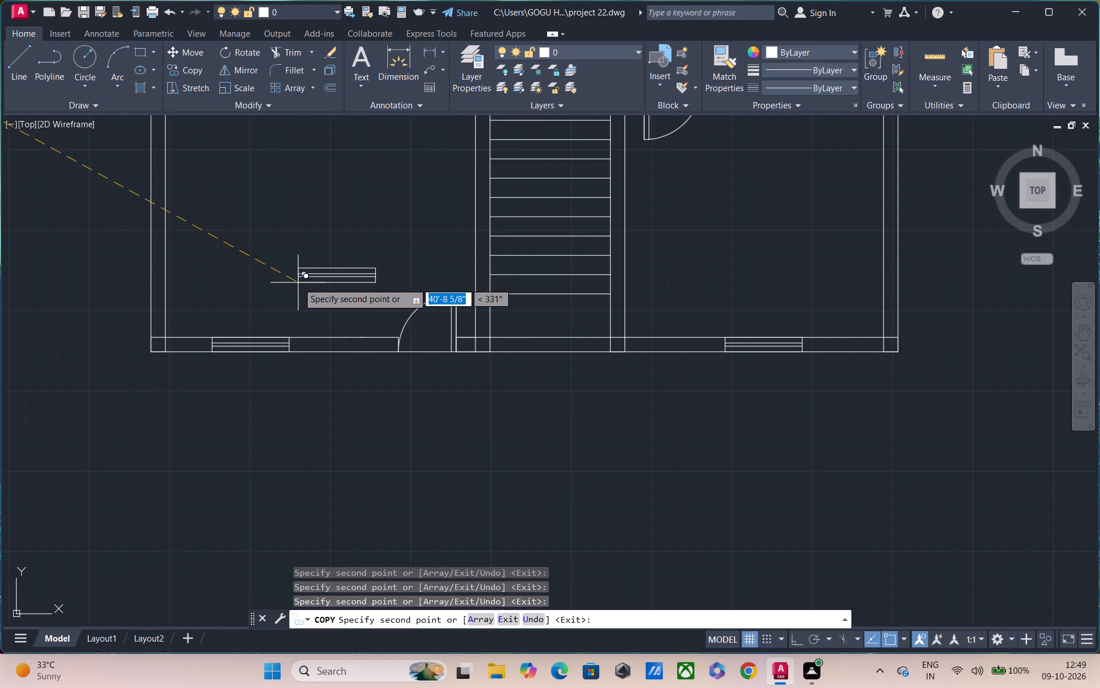
pyautogui.press('Escape')
pyautogui.write('re')
pyautogui.press('Escape')
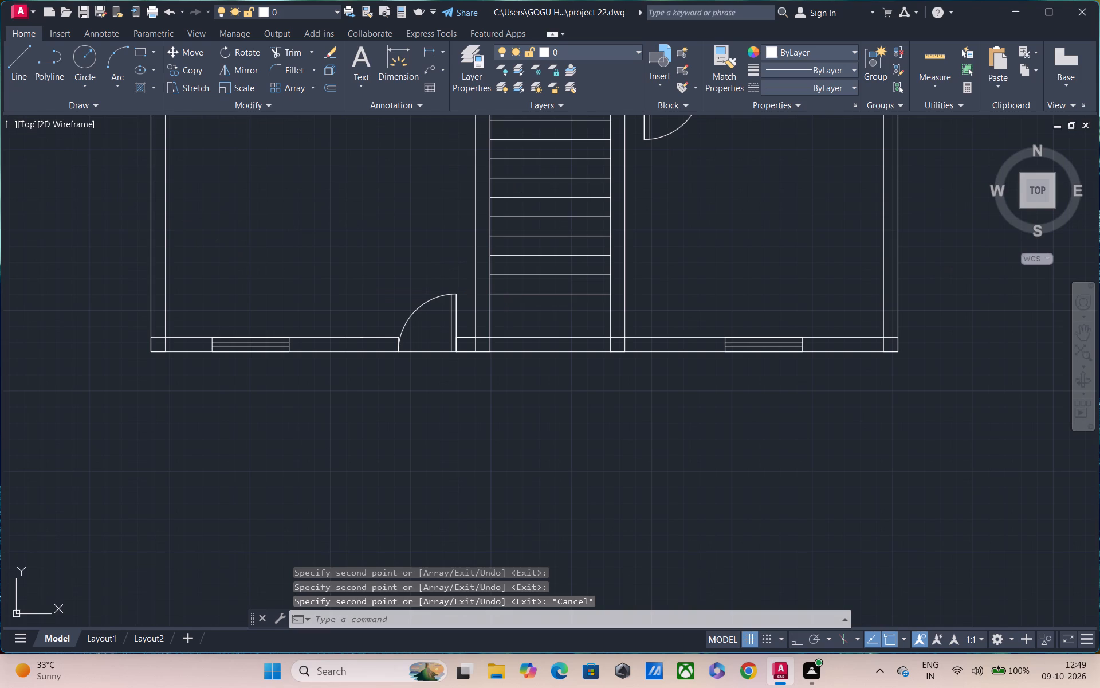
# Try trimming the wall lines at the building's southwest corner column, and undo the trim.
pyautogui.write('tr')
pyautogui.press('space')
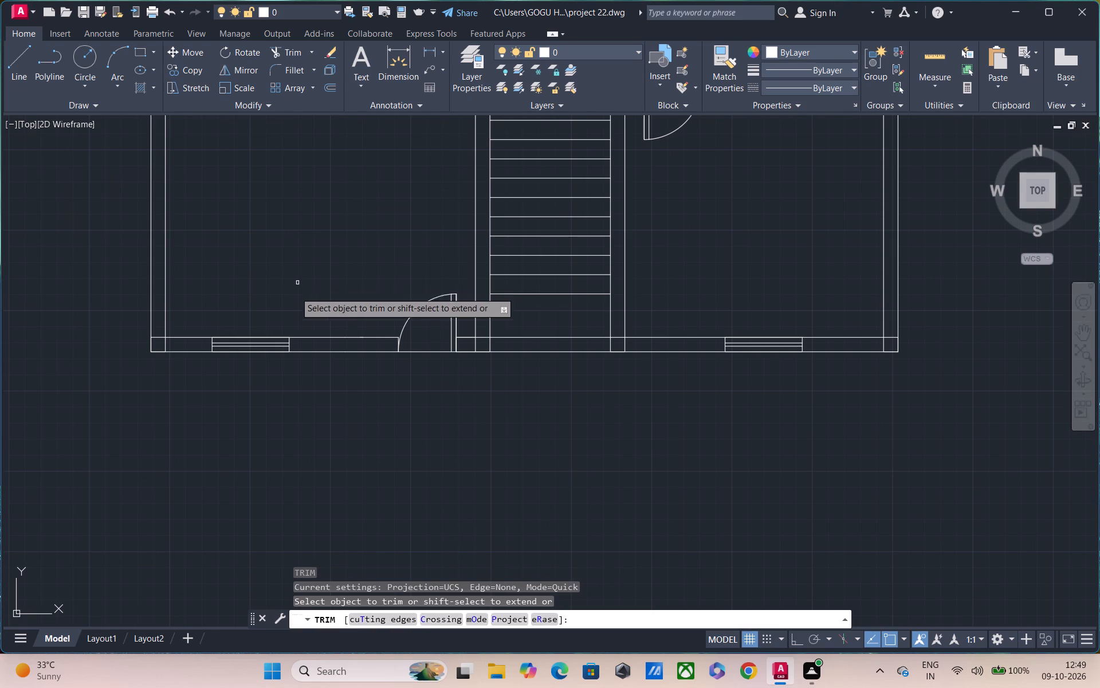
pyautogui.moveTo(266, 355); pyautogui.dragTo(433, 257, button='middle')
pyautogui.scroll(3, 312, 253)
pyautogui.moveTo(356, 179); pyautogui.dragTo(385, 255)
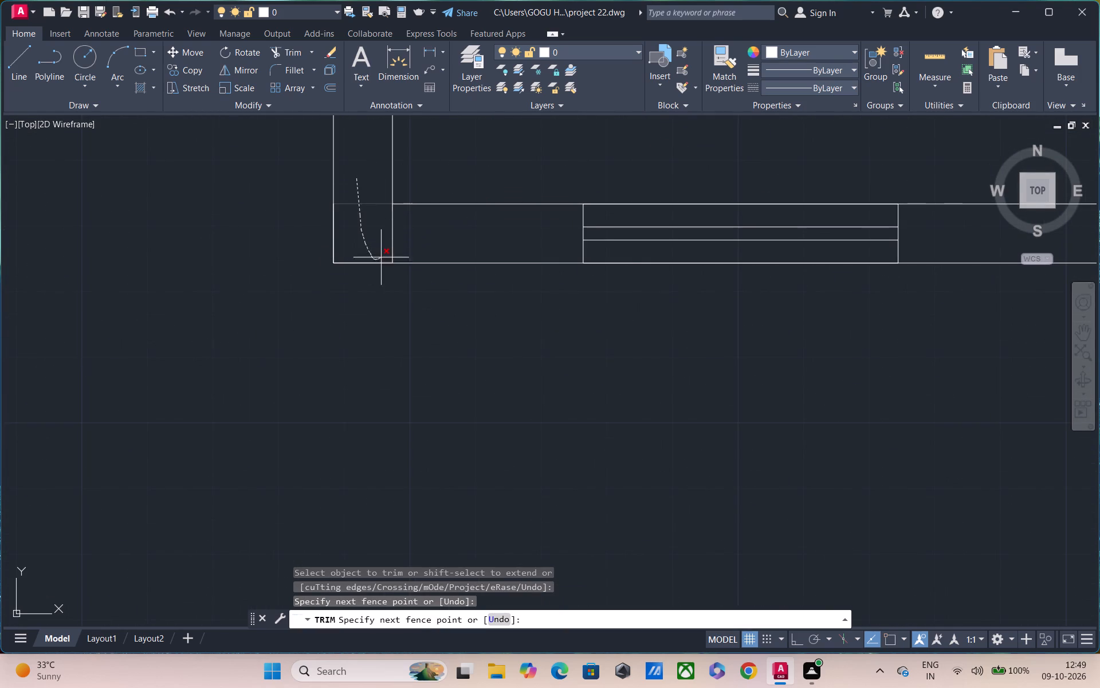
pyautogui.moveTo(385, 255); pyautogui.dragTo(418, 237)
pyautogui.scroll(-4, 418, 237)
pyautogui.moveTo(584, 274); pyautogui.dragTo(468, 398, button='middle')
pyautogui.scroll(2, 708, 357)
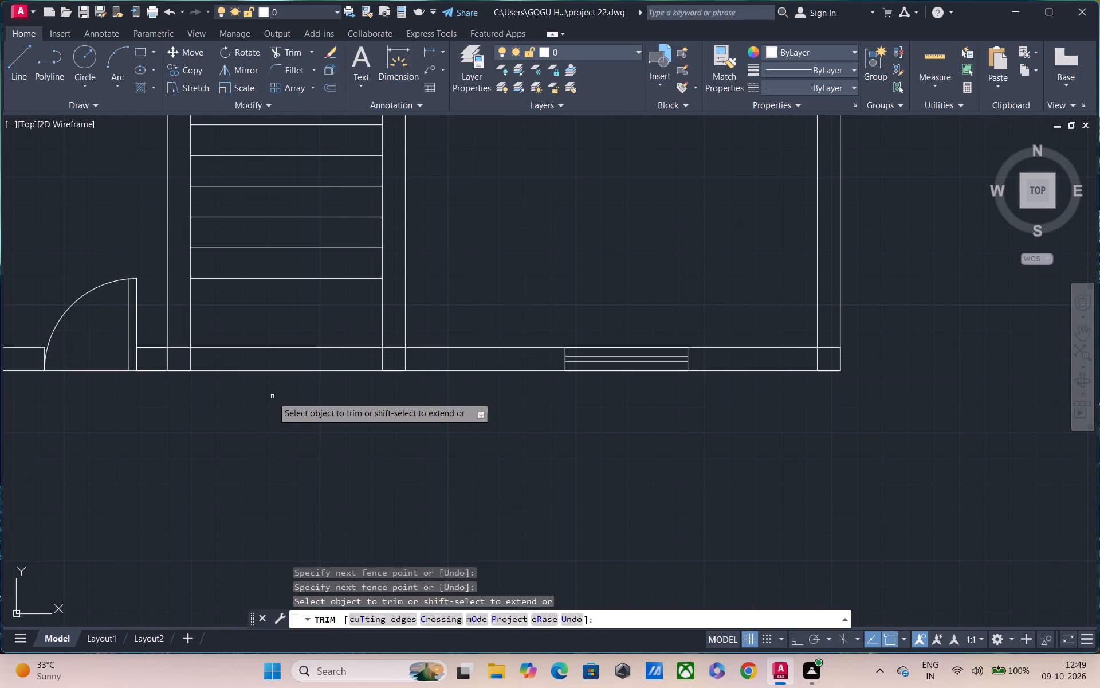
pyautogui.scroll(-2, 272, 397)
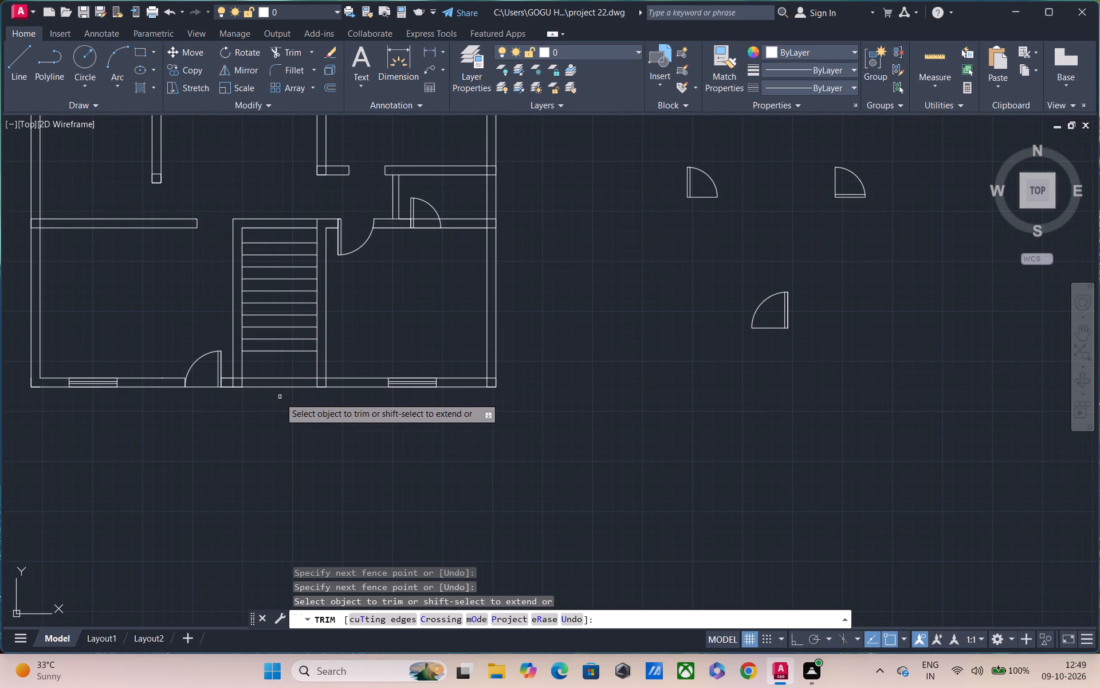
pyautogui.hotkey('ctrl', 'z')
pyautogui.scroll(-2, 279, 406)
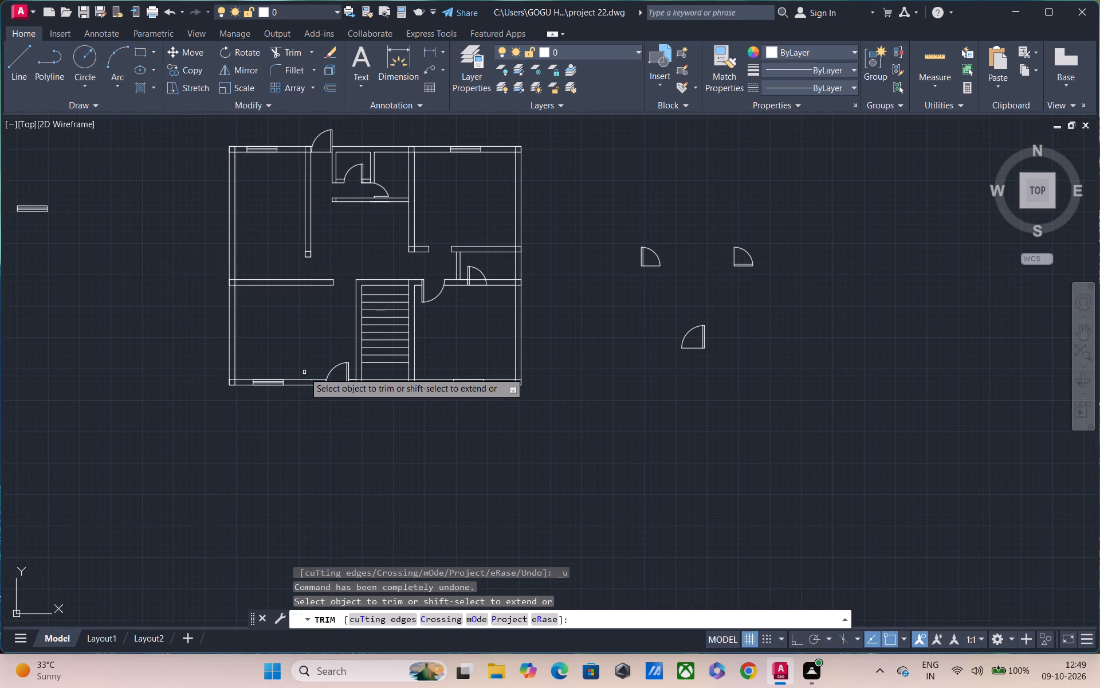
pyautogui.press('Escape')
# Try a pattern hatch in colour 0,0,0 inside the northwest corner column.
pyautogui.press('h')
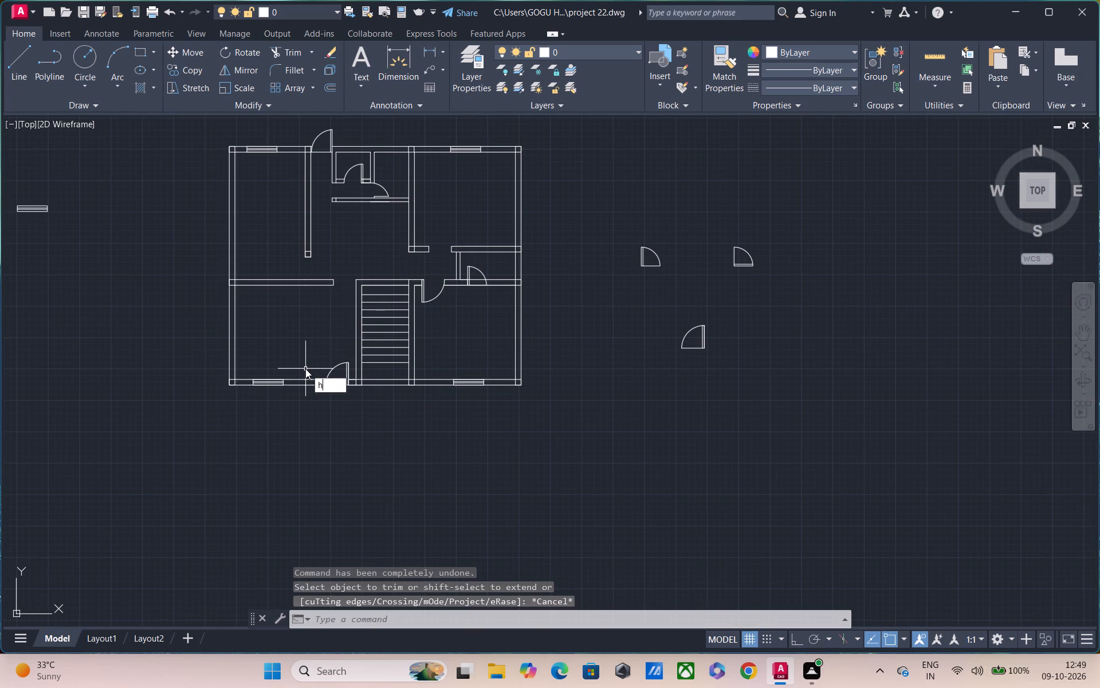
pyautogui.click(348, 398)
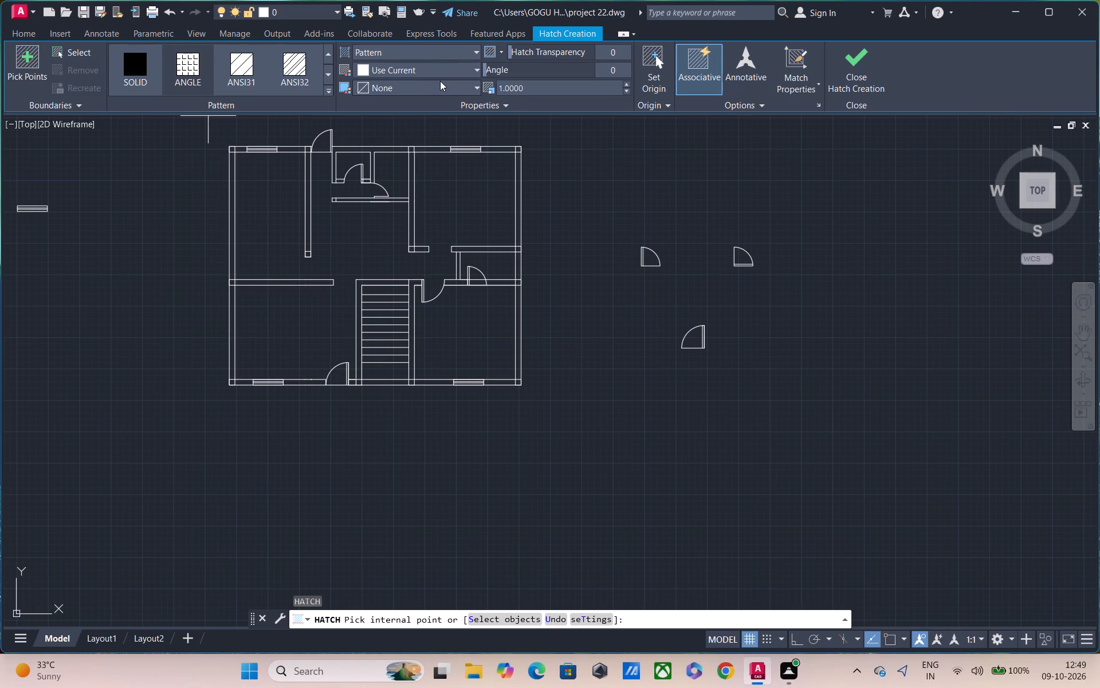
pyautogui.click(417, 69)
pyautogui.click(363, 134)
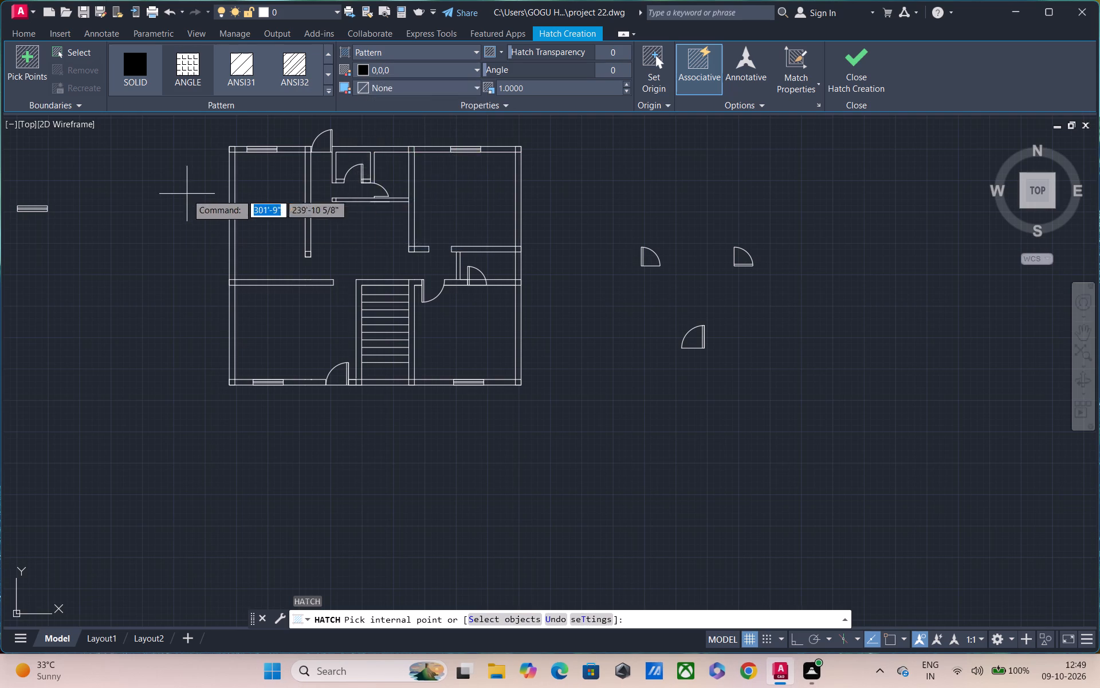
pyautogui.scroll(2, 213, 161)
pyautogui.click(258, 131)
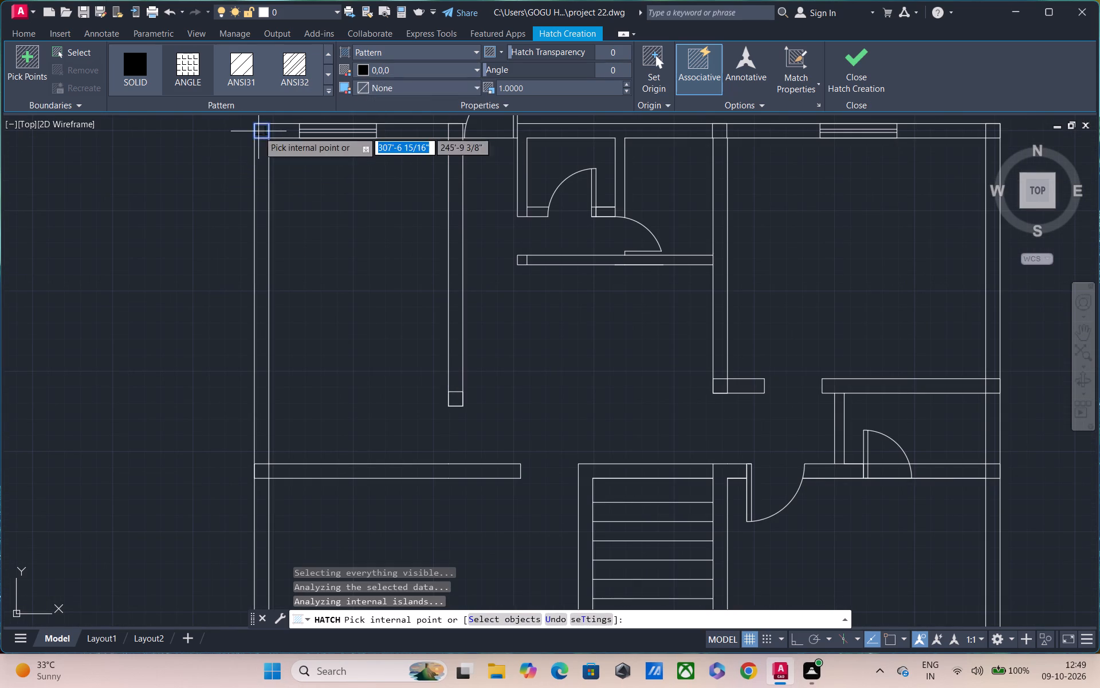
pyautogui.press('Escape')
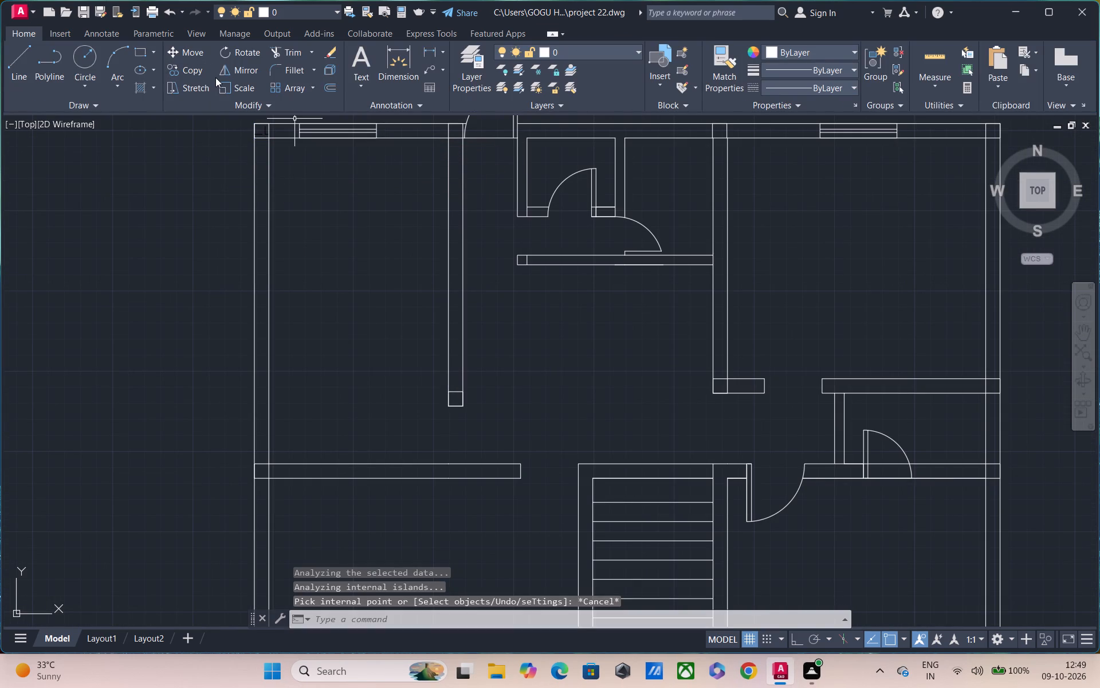
# Hatch solid in ByBlock colour the northwest corner column, both columns on the northwest room's east wall, and the west wall's middle column.
pyautogui.write('h')
pyautogui.press('space')
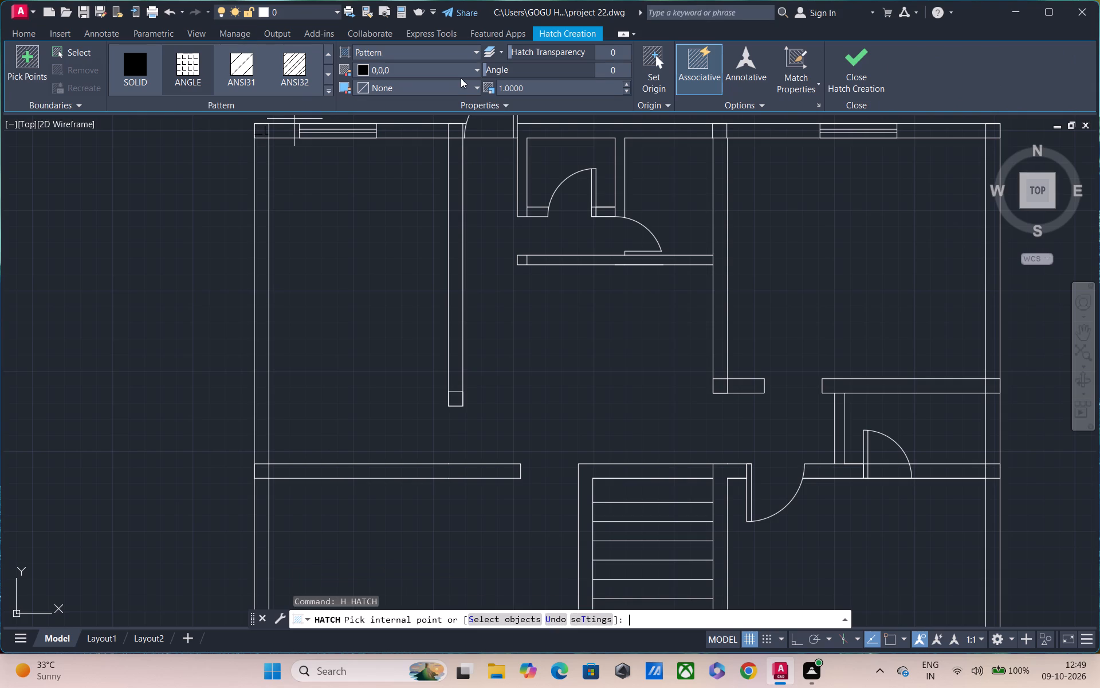
pyautogui.click(456, 69)
pyautogui.click(364, 66)
pyautogui.click(362, 101)
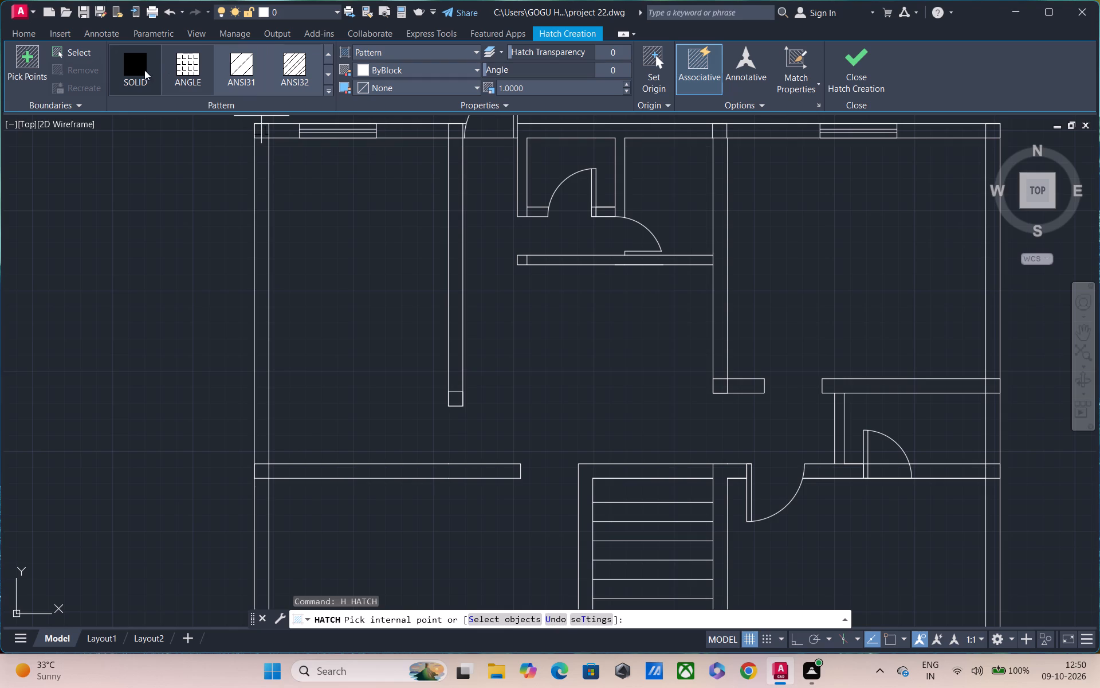
pyautogui.click(143, 66)
pyautogui.click(266, 127)
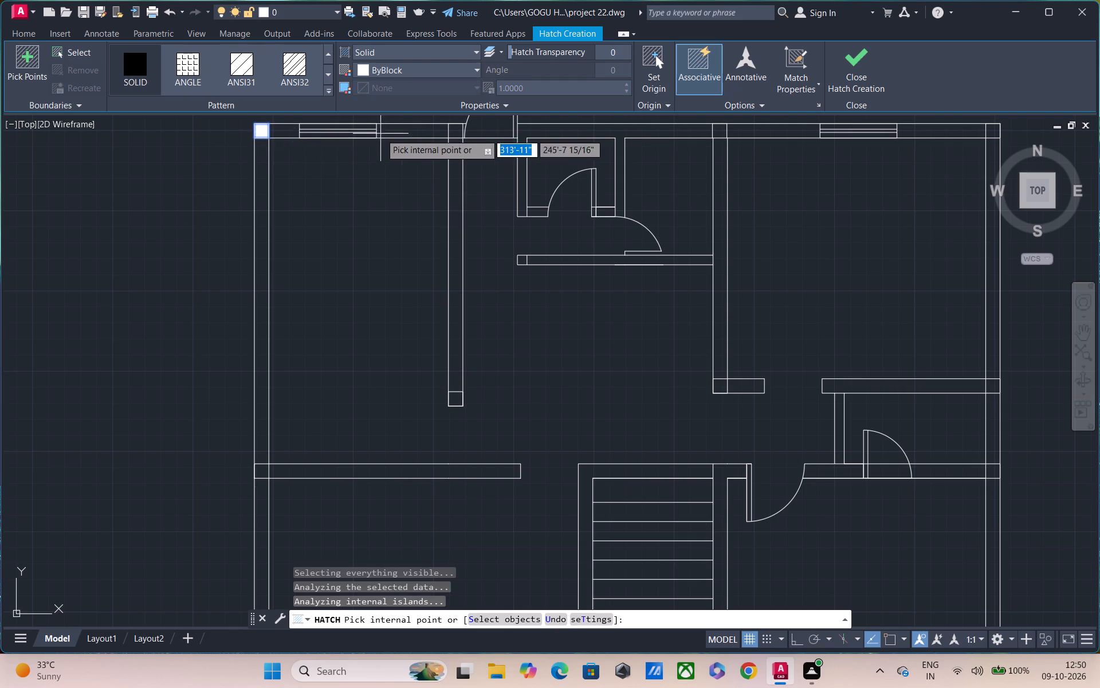
pyautogui.click(455, 132)
pyautogui.moveTo(571, 136); pyautogui.dragTo(573, 210, button='middle')
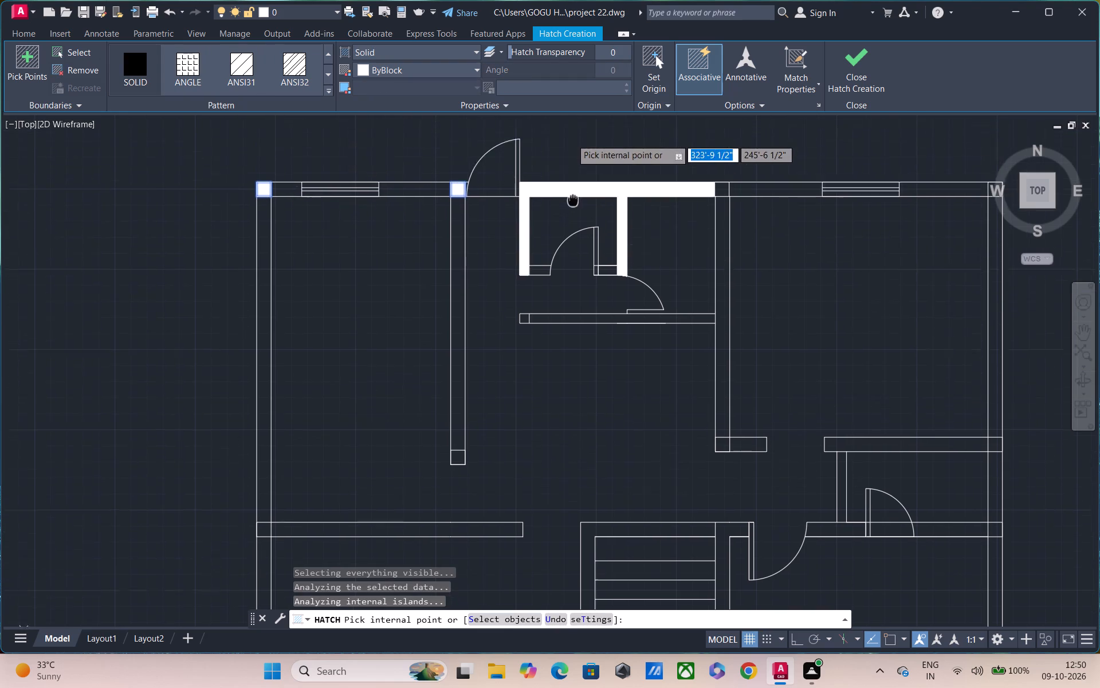
pyautogui.moveTo(573, 210); pyautogui.dragTo(508, 114, button='middle')
pyautogui.click(392, 372)
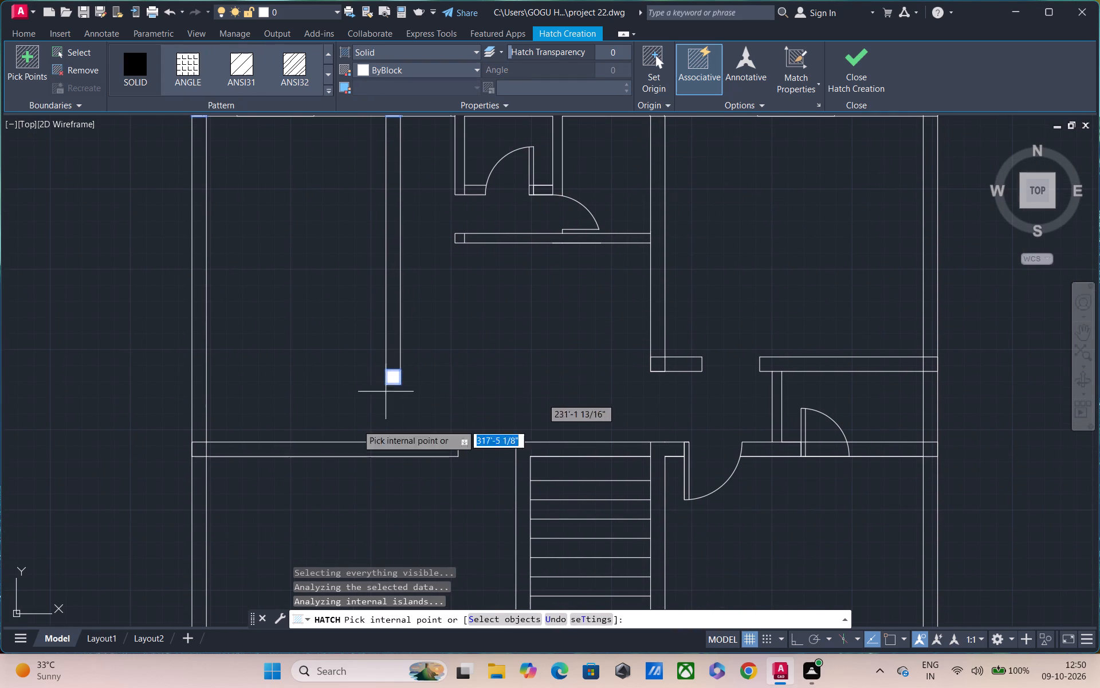
pyautogui.click(199, 451)
# Add solid fills to the four columns along the south wall, including both corners and the two beside the staircase.
pyautogui.moveTo(269, 368); pyautogui.dragTo(250, 3, button='middle')
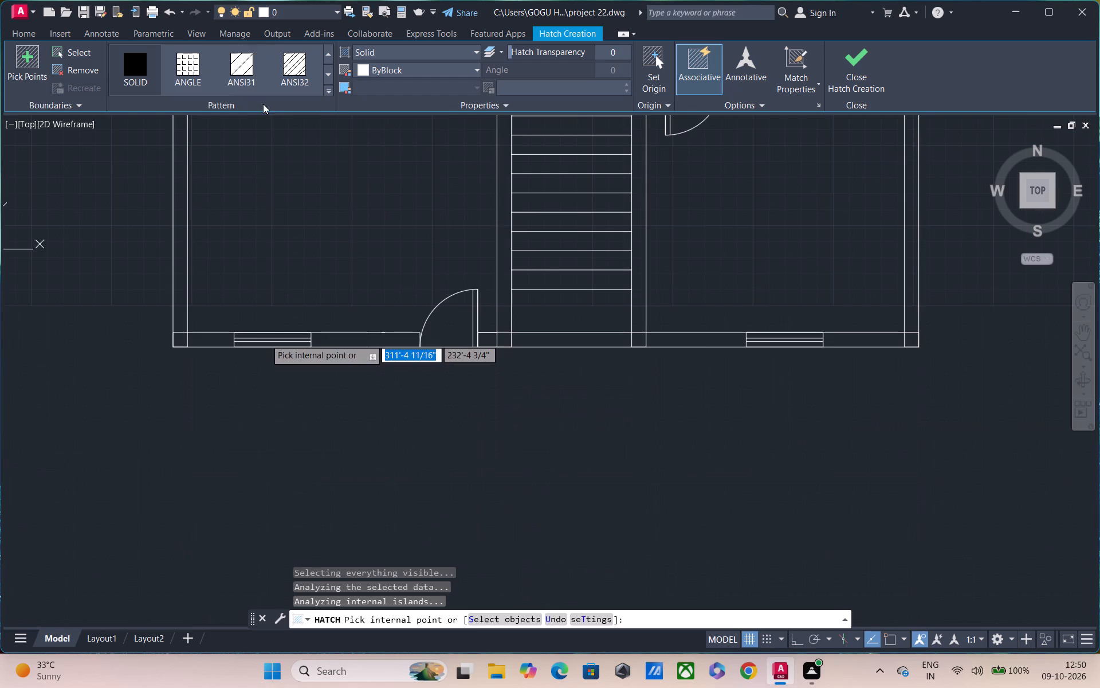
pyautogui.click(182, 339)
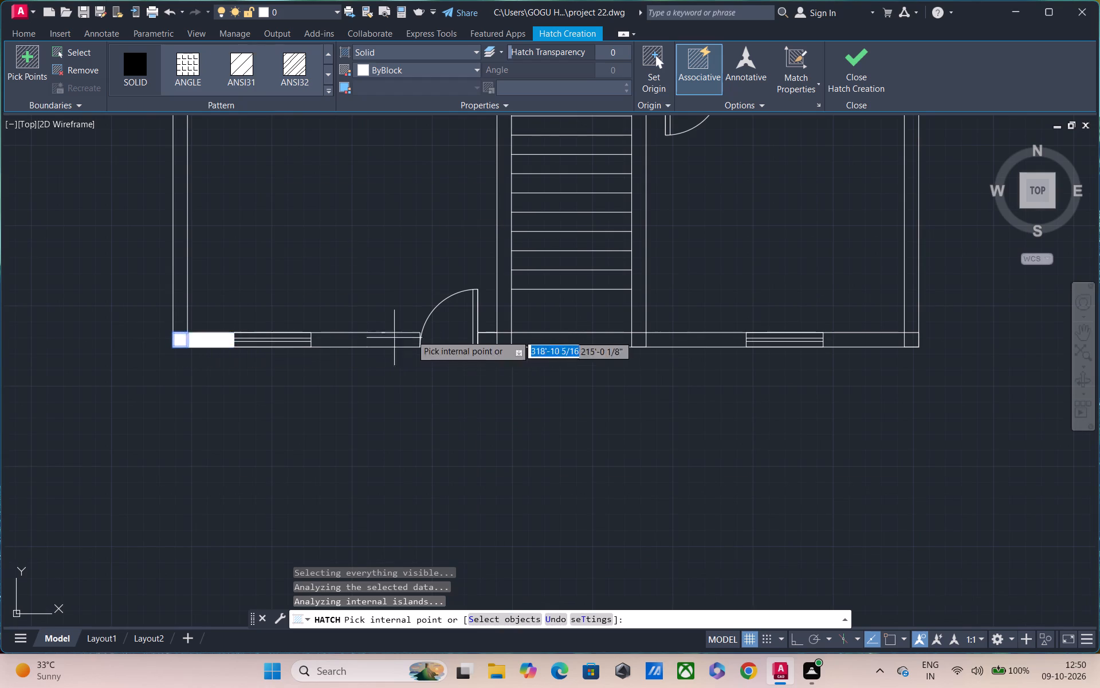
pyautogui.click(506, 345)
pyautogui.click(633, 344)
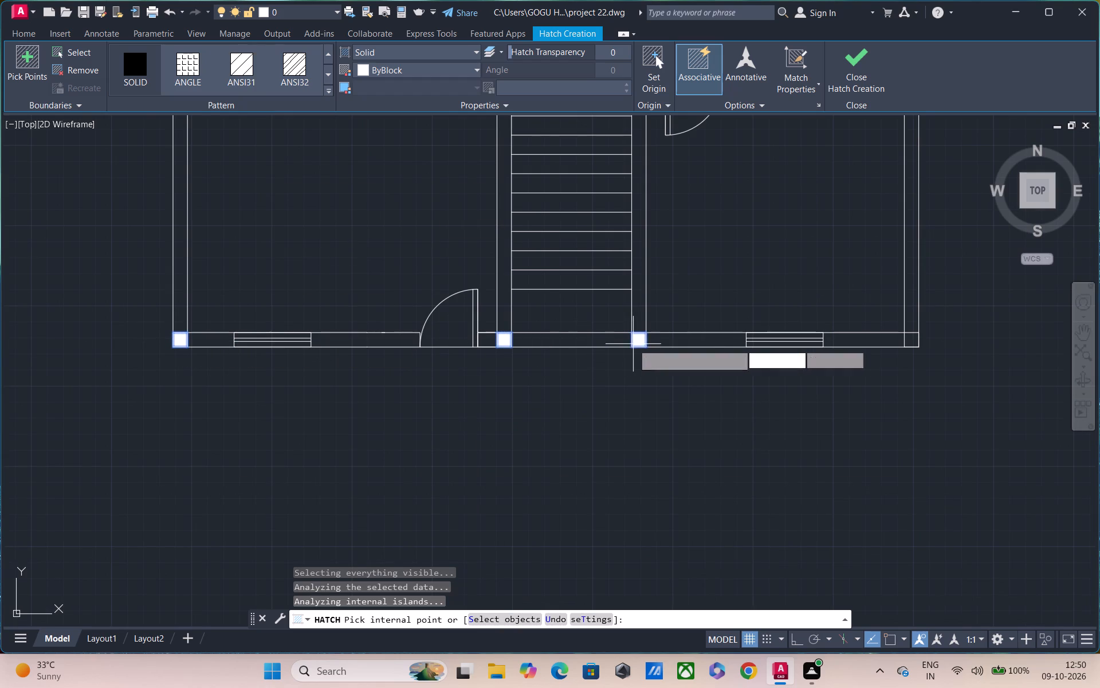
pyautogui.click(910, 337)
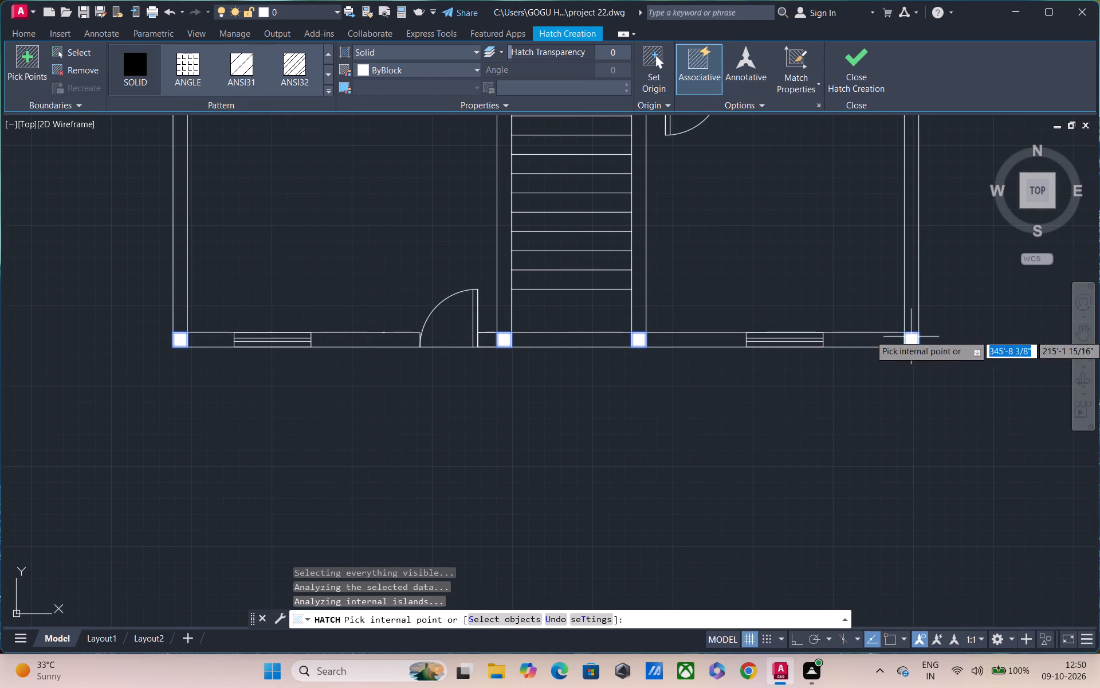
# Fill the two intermediate east wall columns, the northeast corner column and both columns on the northeast room's west wall, and finish hatching.
pyautogui.moveTo(885, 252); pyautogui.dragTo(908, 464, button='middle')
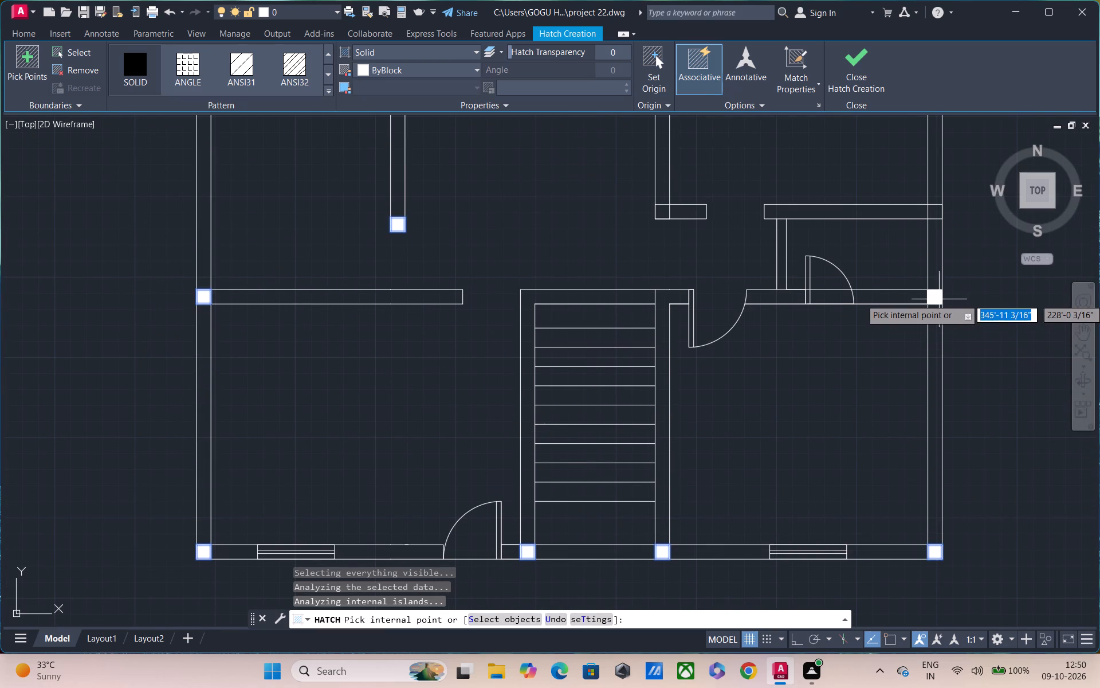
pyautogui.click(938, 298)
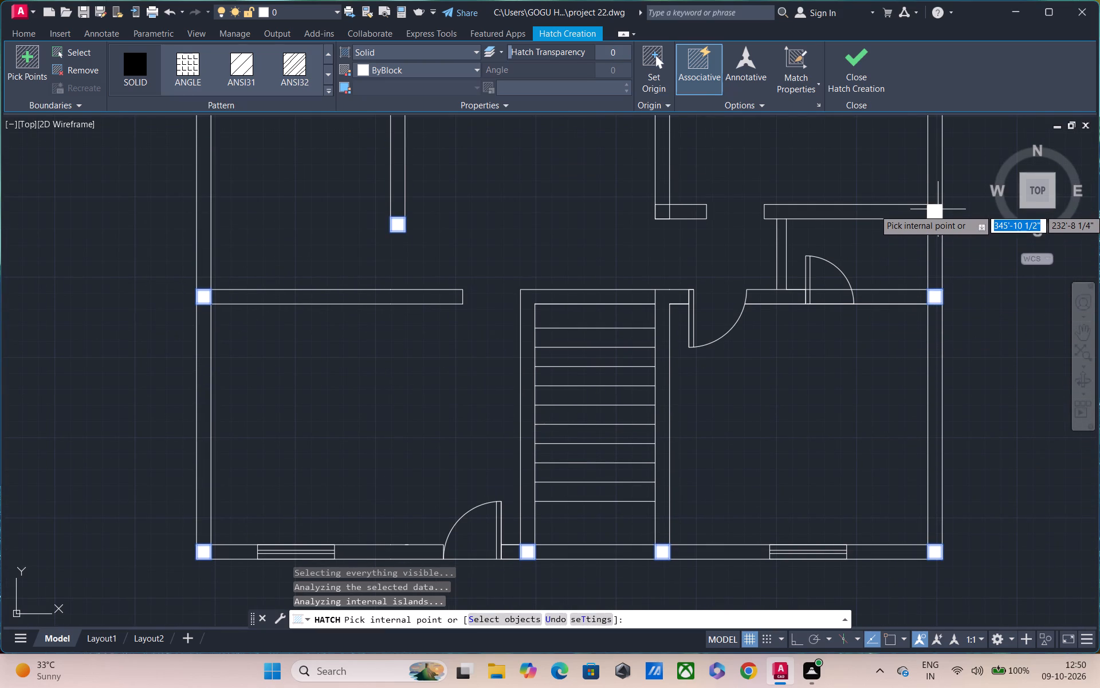
pyautogui.click(938, 209)
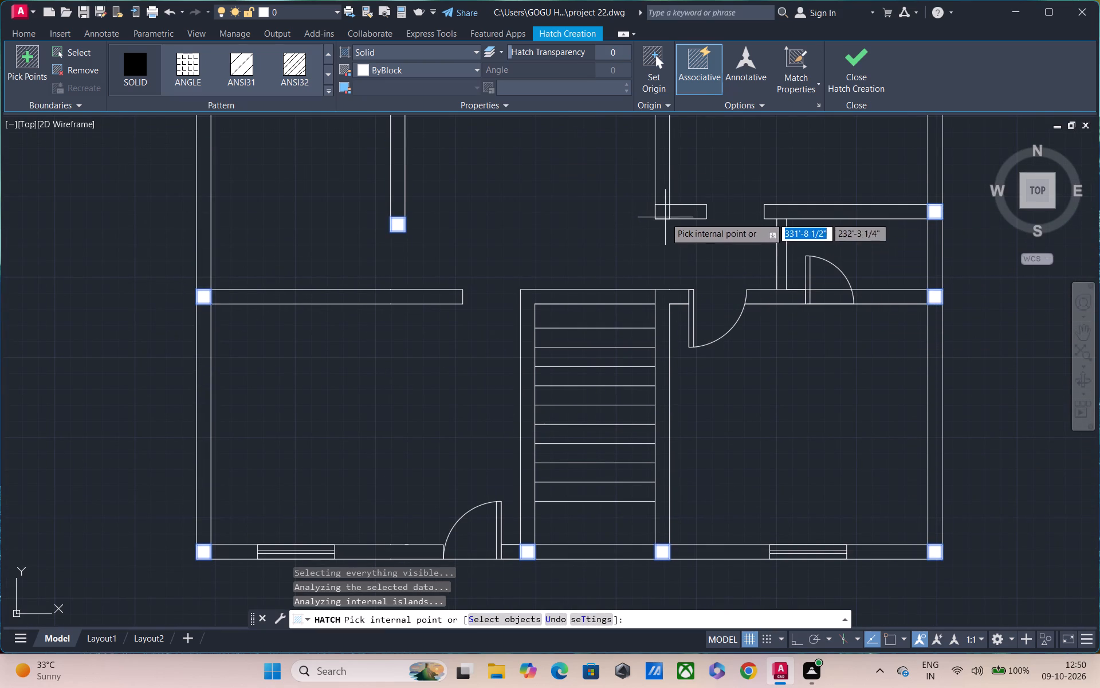
pyautogui.click(663, 213)
pyautogui.moveTo(697, 187); pyautogui.dragTo(678, 427, button='middle')
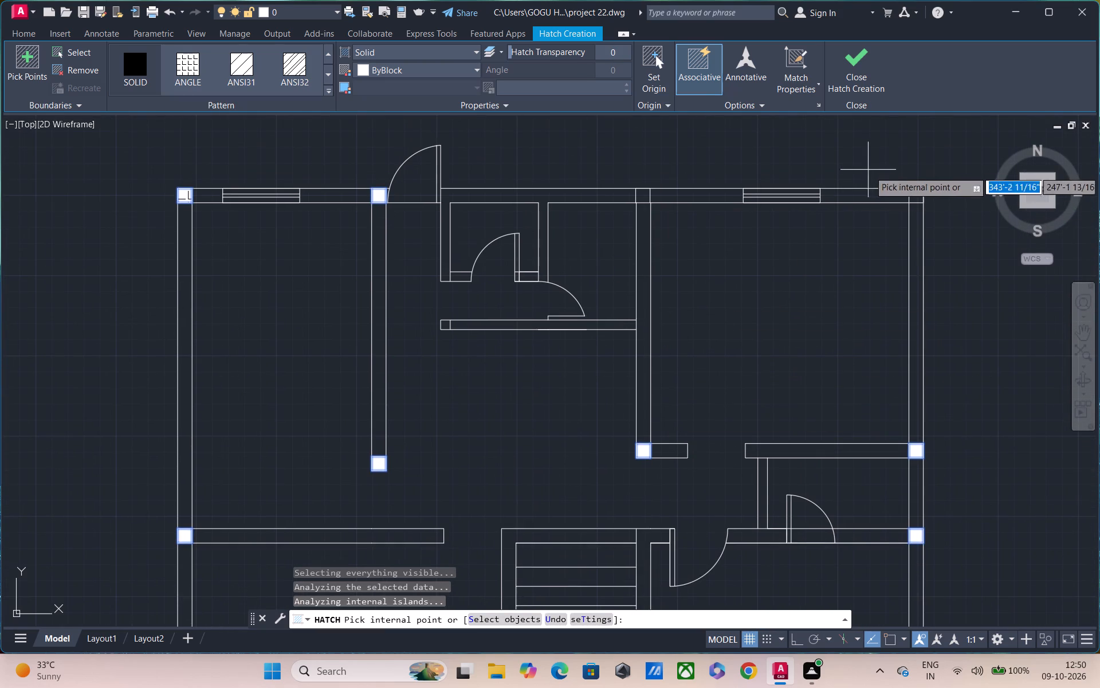
pyautogui.click(915, 194)
pyautogui.click(639, 190)
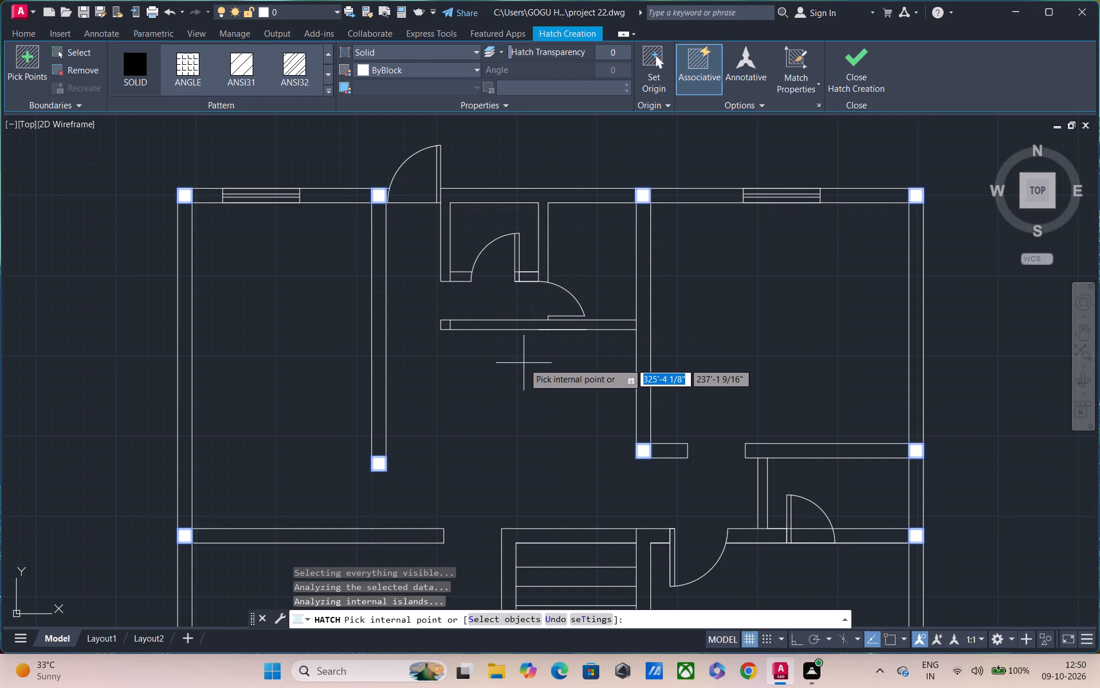
pyautogui.press('Escape')
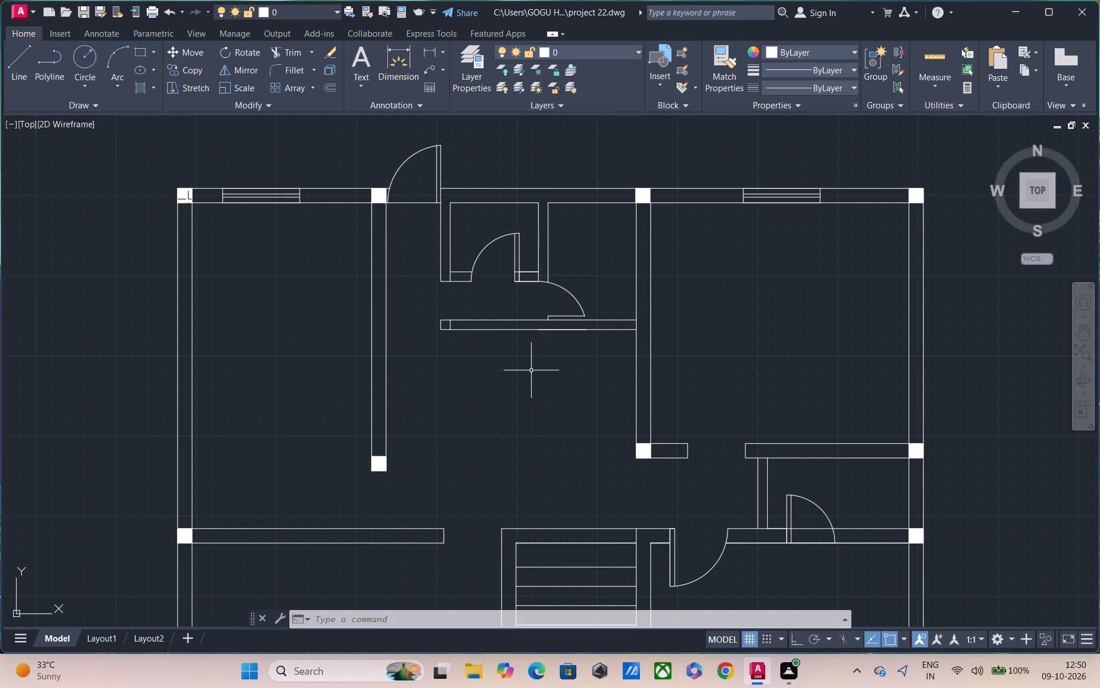
pyautogui.press('Escape')
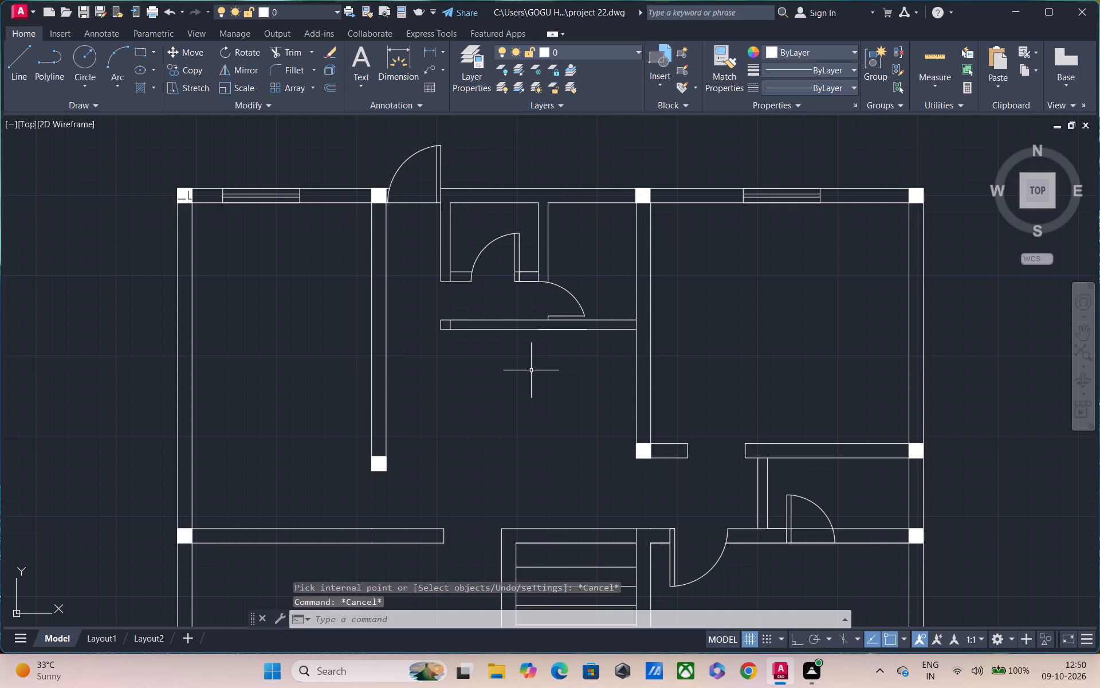
# Copy the northeast room's window symbol from its southwest corner to the empty space east of the plan.
pyautogui.moveTo(717, 142); pyautogui.dragTo(724, 146)
pyautogui.click(848, 247)
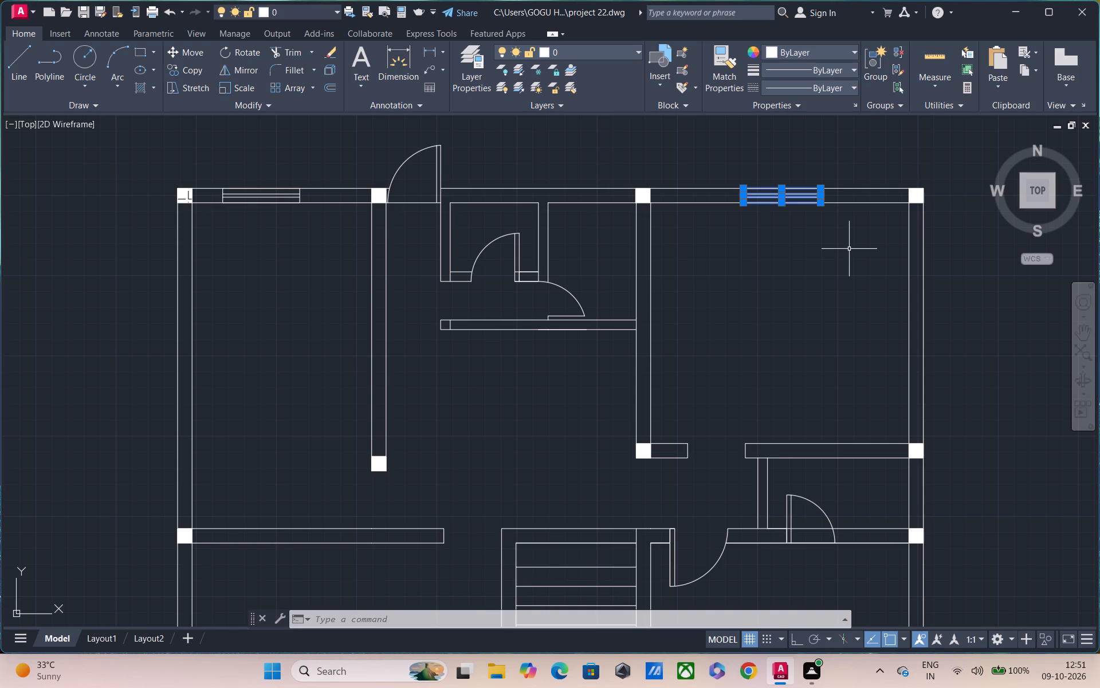
pyautogui.write('co')
pyautogui.press('space')
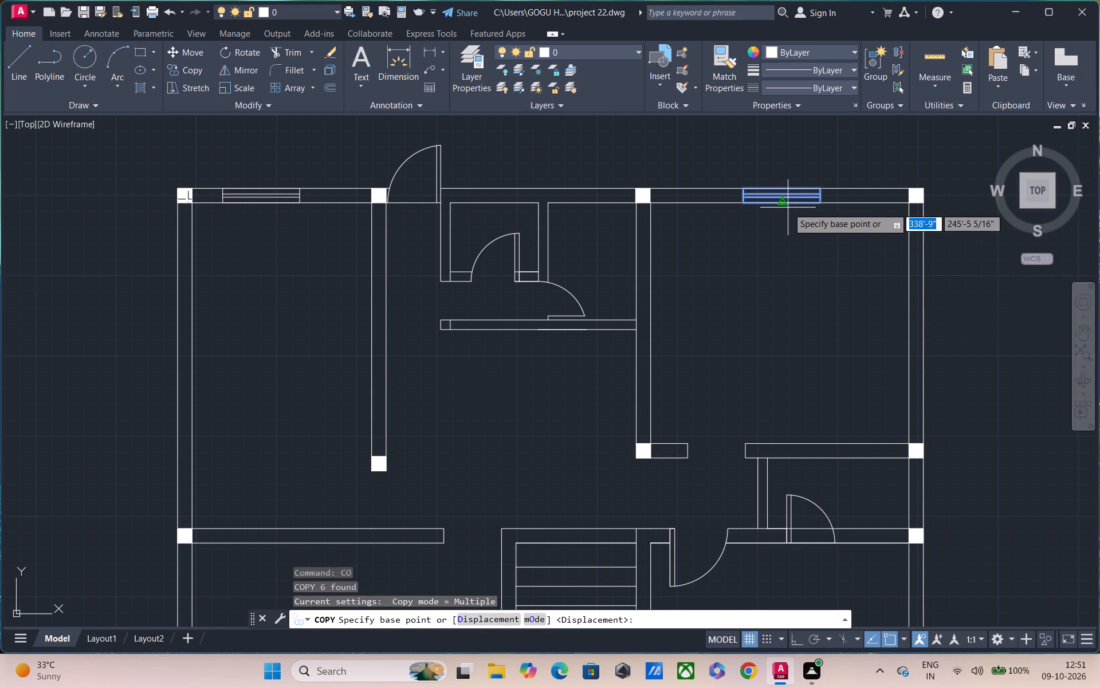
pyautogui.click(747, 204)
pyautogui.moveTo(870, 302); pyautogui.dragTo(869, 301, button='middle')
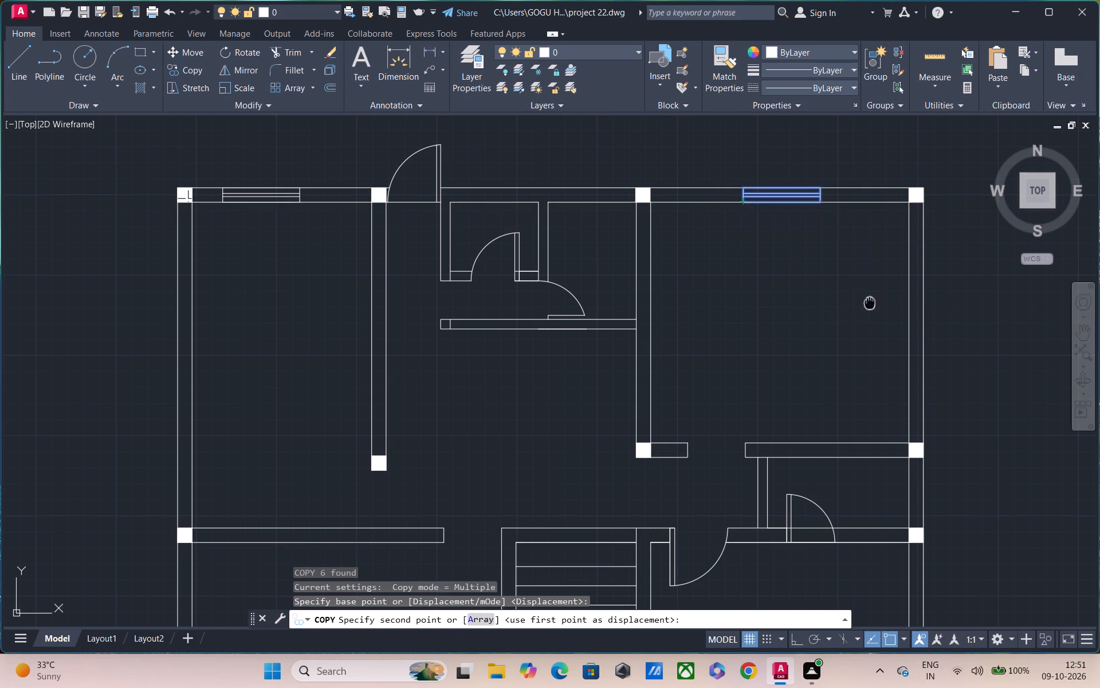
pyautogui.moveTo(869, 301); pyautogui.dragTo(486, 279, button='middle')
pyautogui.click(669, 290)
pyautogui.press('Escape')
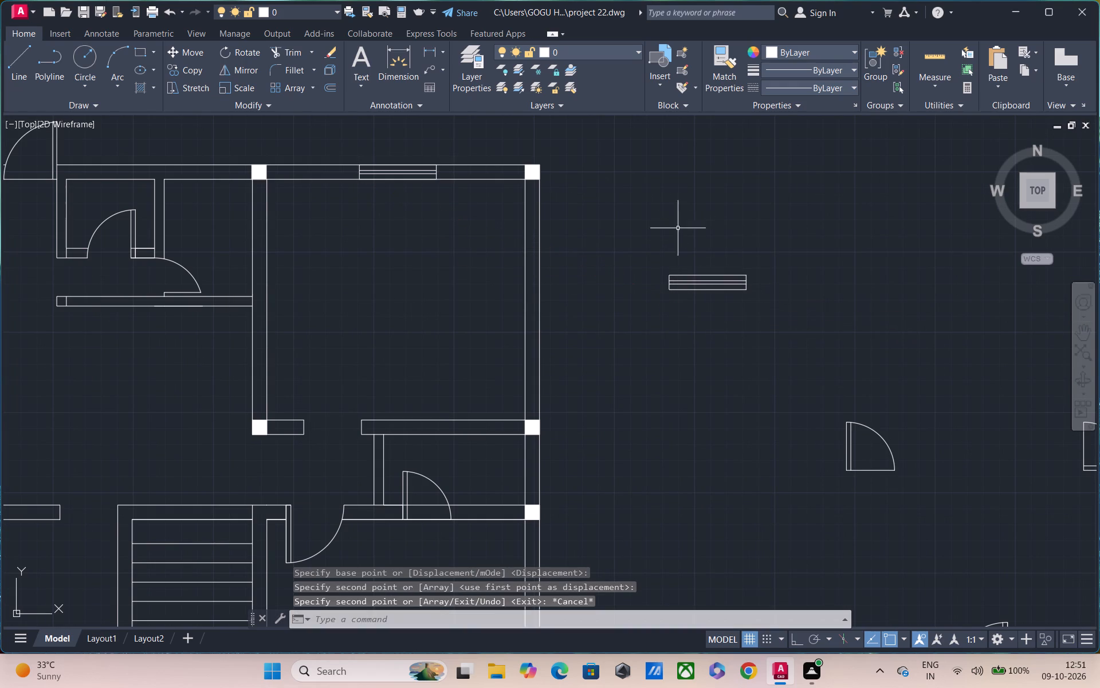
# Rotate the window symbol copied east of the plan about its southwest corner until it stands roughly vertical.
pyautogui.moveTo(649, 243); pyautogui.dragTo(661, 246)
pyautogui.click(918, 364)
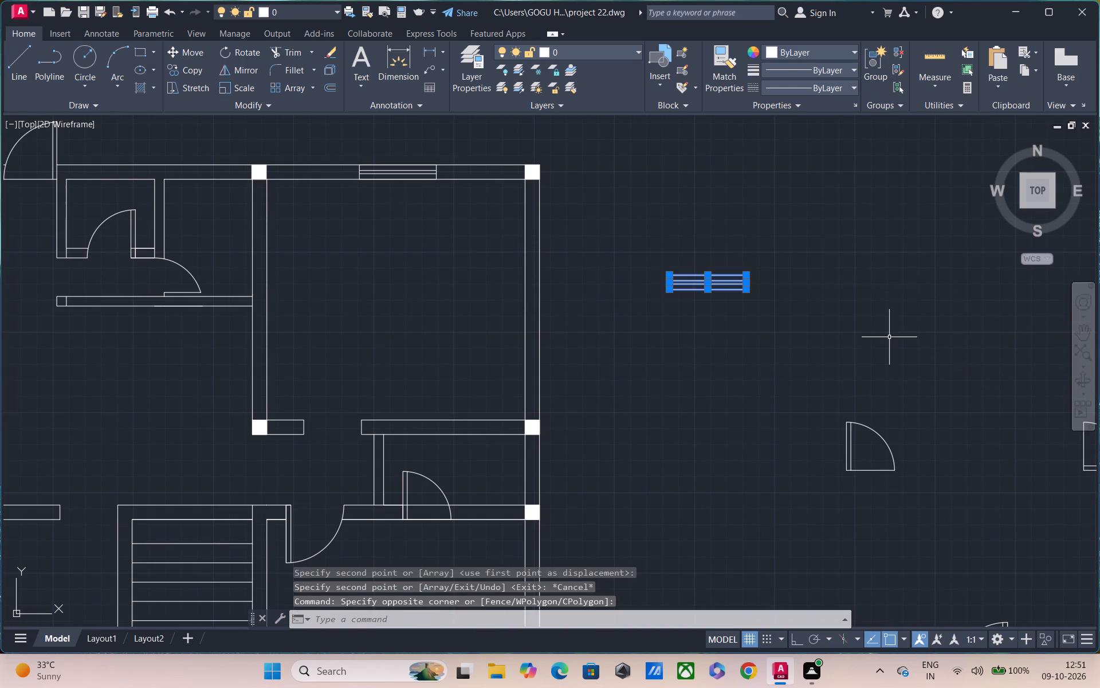
pyautogui.write('ro')
pyautogui.press('space')
pyautogui.click(667, 290)
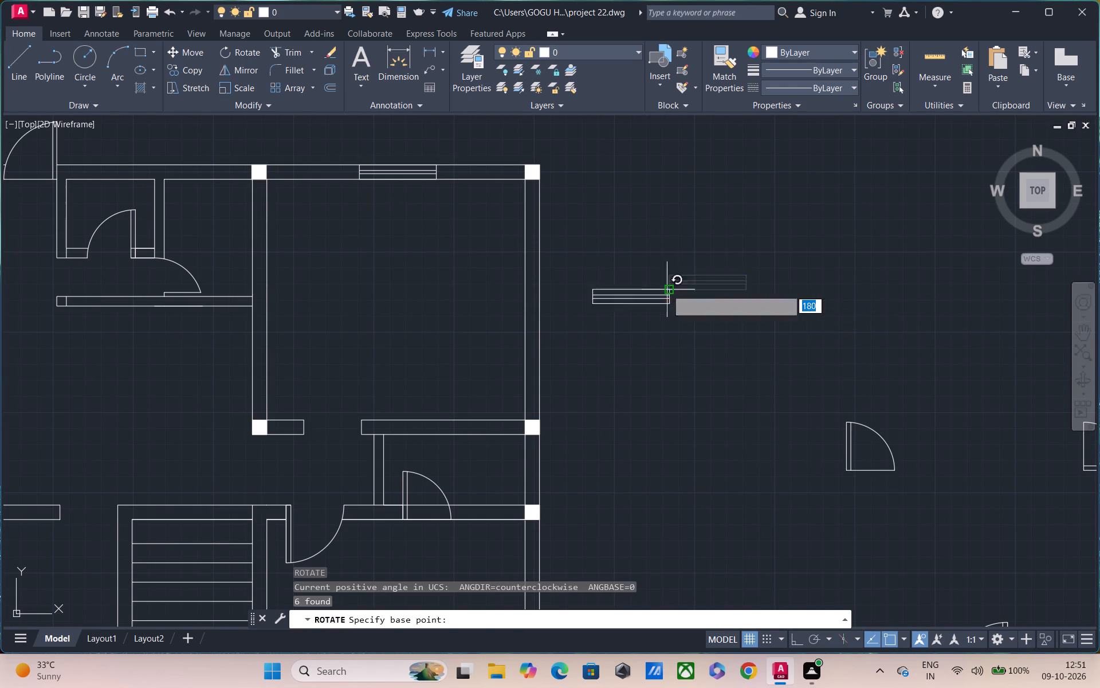
pyautogui.click(670, 329)
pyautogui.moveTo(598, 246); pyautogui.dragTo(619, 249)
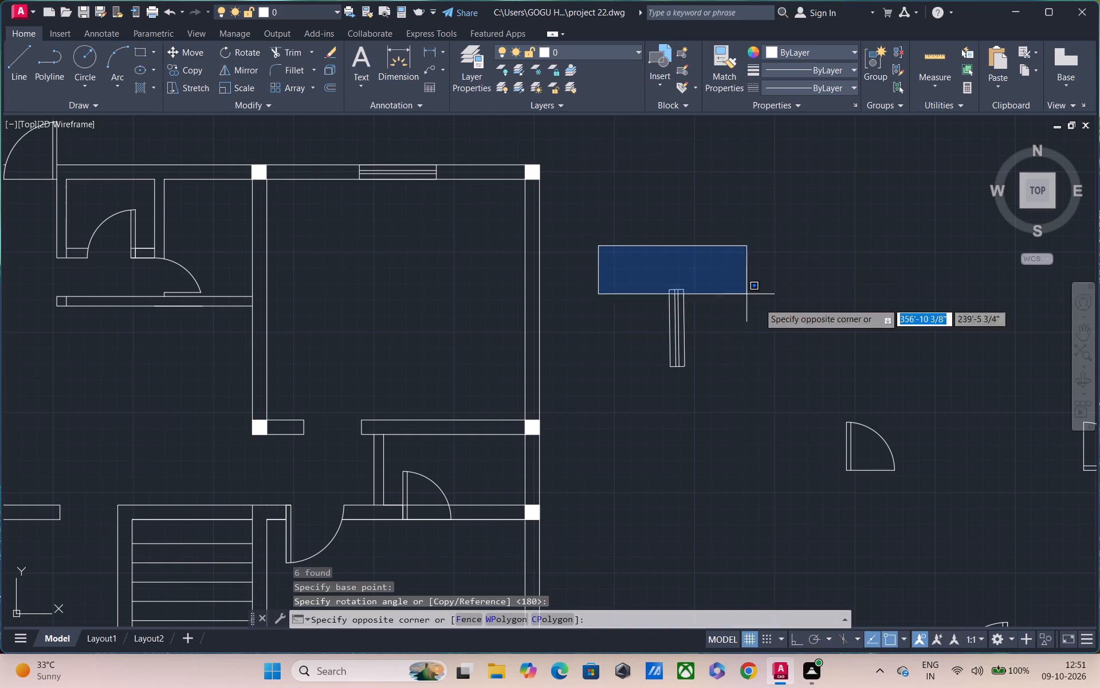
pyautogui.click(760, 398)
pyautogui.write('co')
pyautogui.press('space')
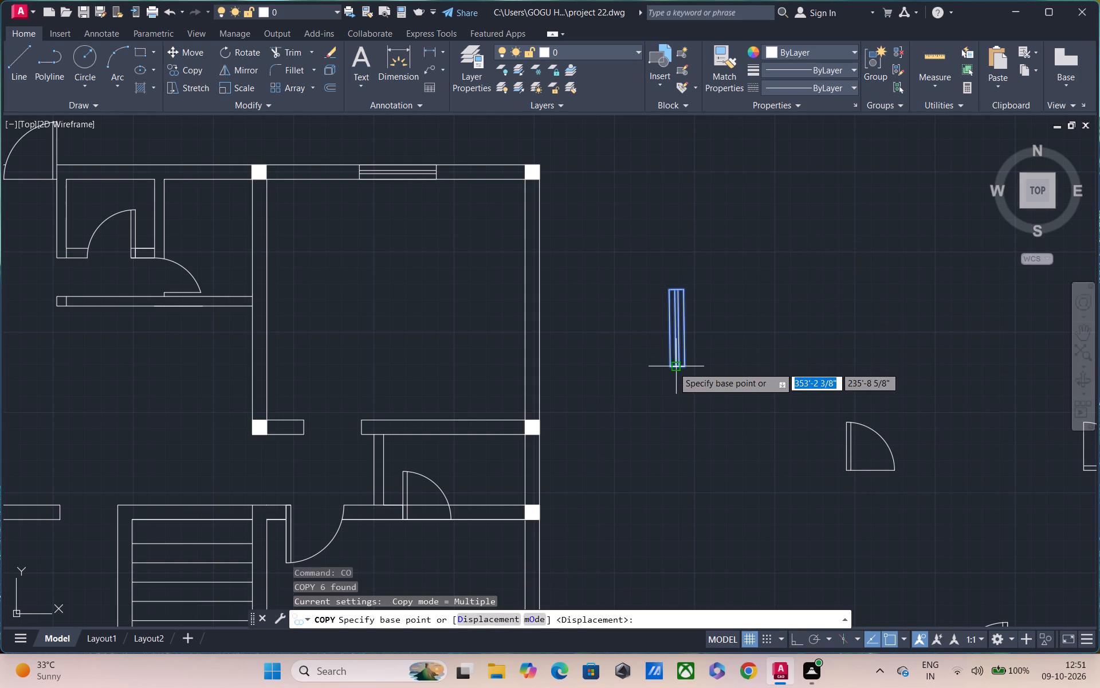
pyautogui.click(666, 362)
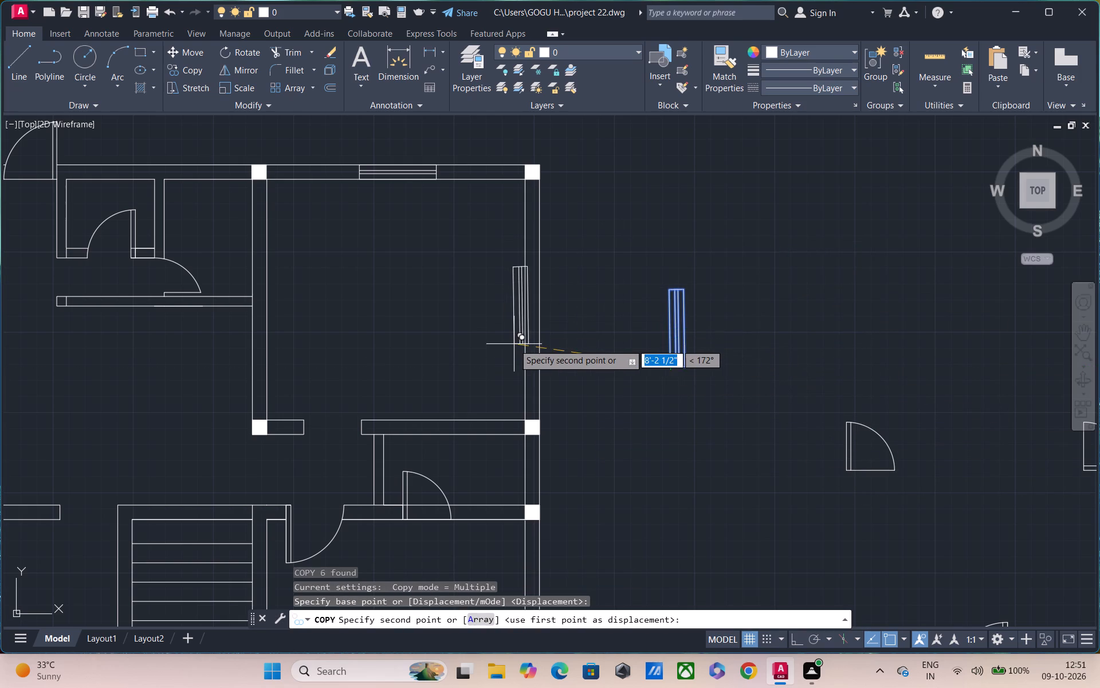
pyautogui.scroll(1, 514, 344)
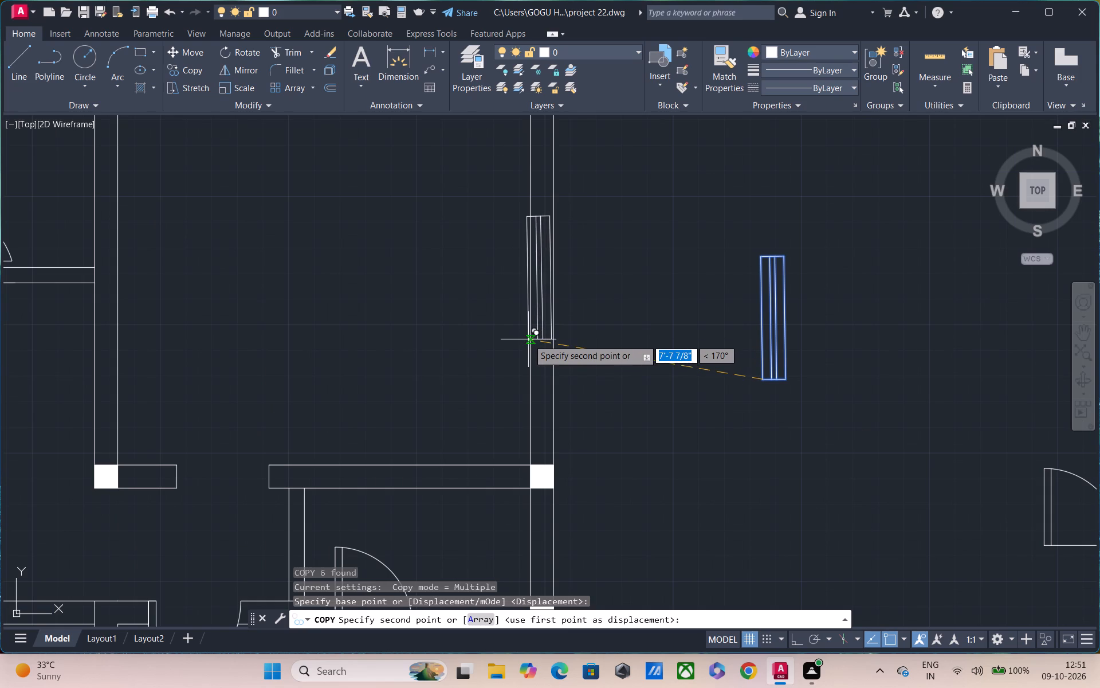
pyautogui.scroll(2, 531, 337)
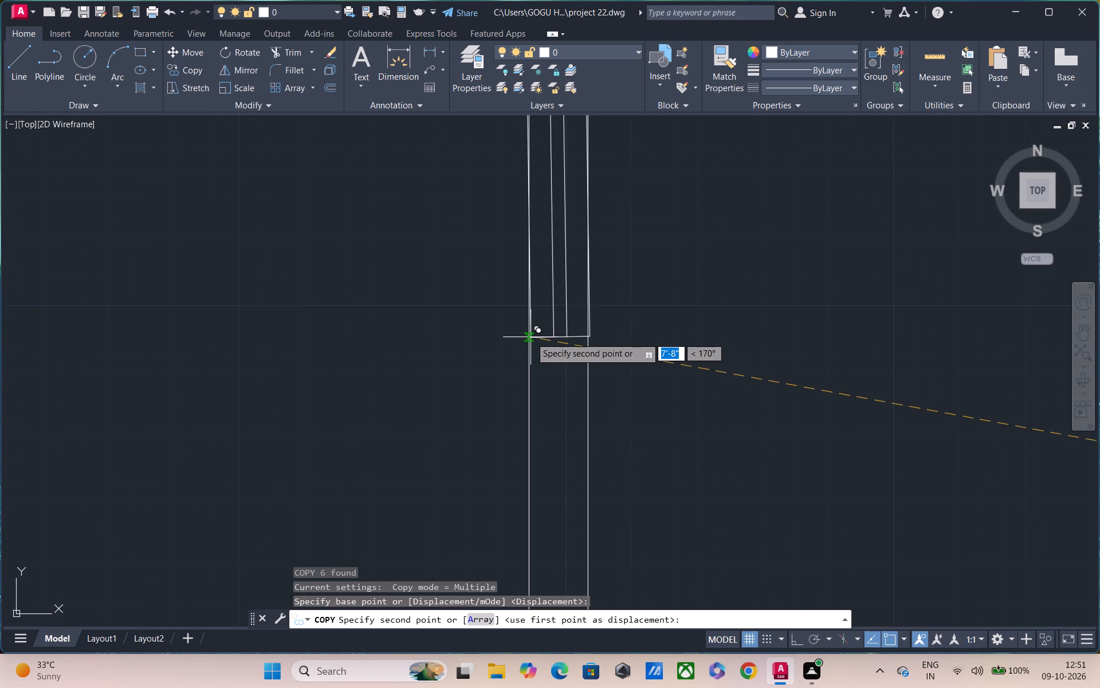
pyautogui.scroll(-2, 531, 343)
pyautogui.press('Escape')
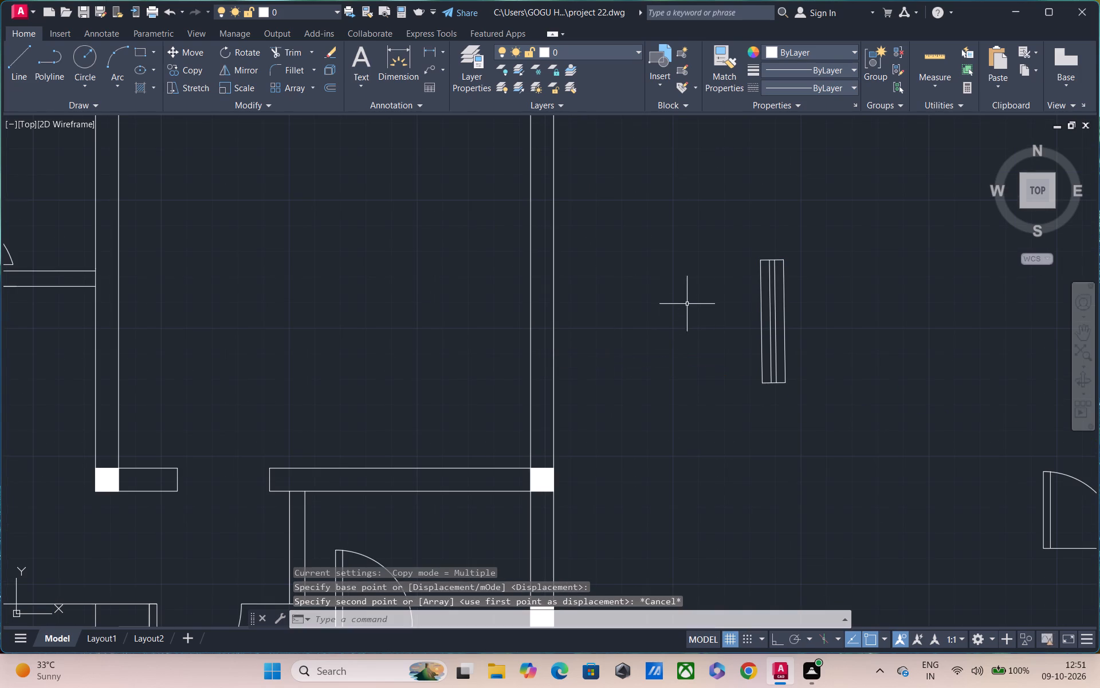
# With Ortho on, copy the northeast room's north-wall window symbol from its southeast corner to the empty space east of the plan.
pyautogui.scroll(-2, 685, 300)
pyautogui.moveTo(504, 186); pyautogui.dragTo(510, 187)
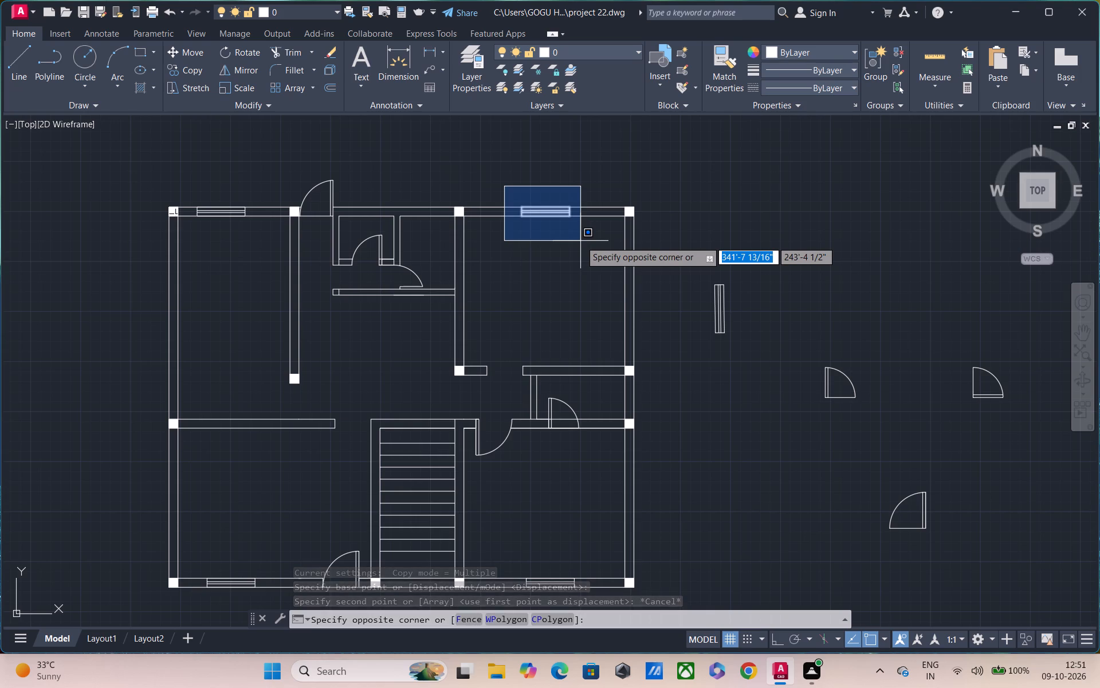
pyautogui.click(580, 241)
pyautogui.press('F8')
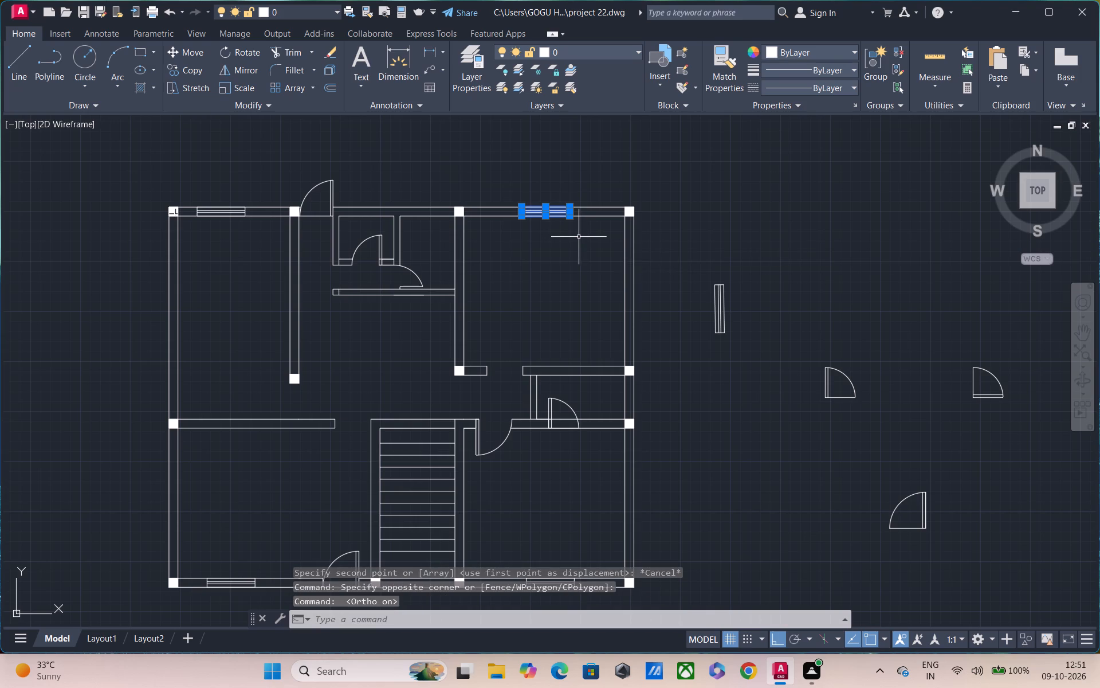
pyautogui.write('co')
pyautogui.press('space')
pyautogui.click(571, 220)
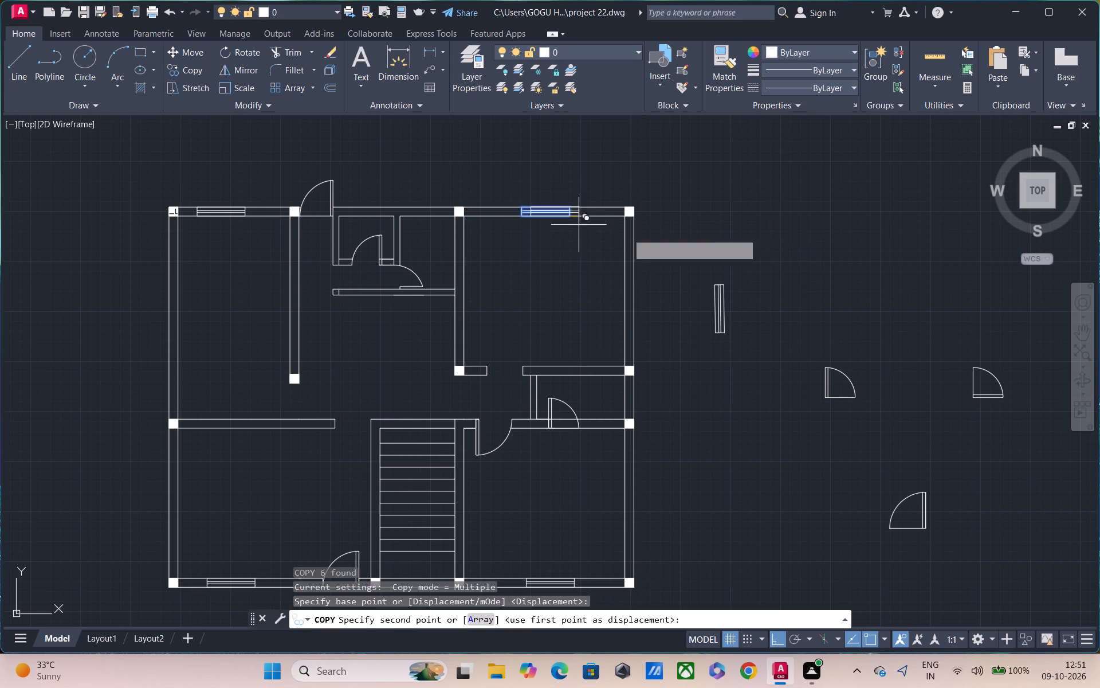
pyautogui.click(830, 225)
pyautogui.press('Escape')
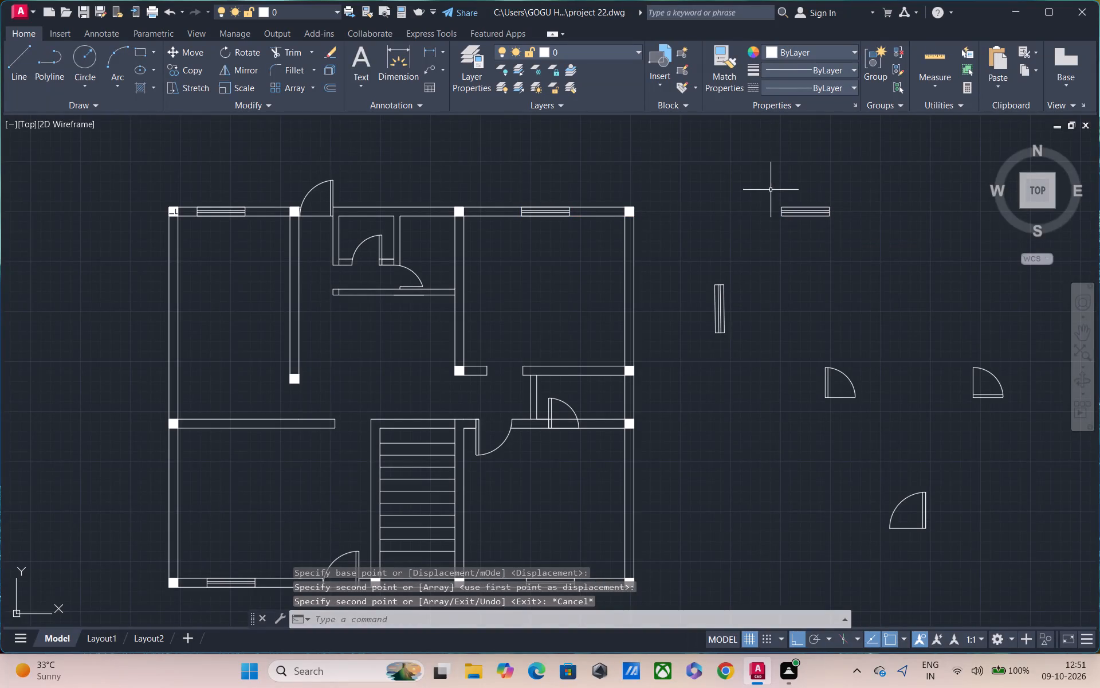
# Rotate the new window copy about its southeast corner so that it stands exactly vertical.
pyautogui.click(770, 189)
pyautogui.click(848, 233)
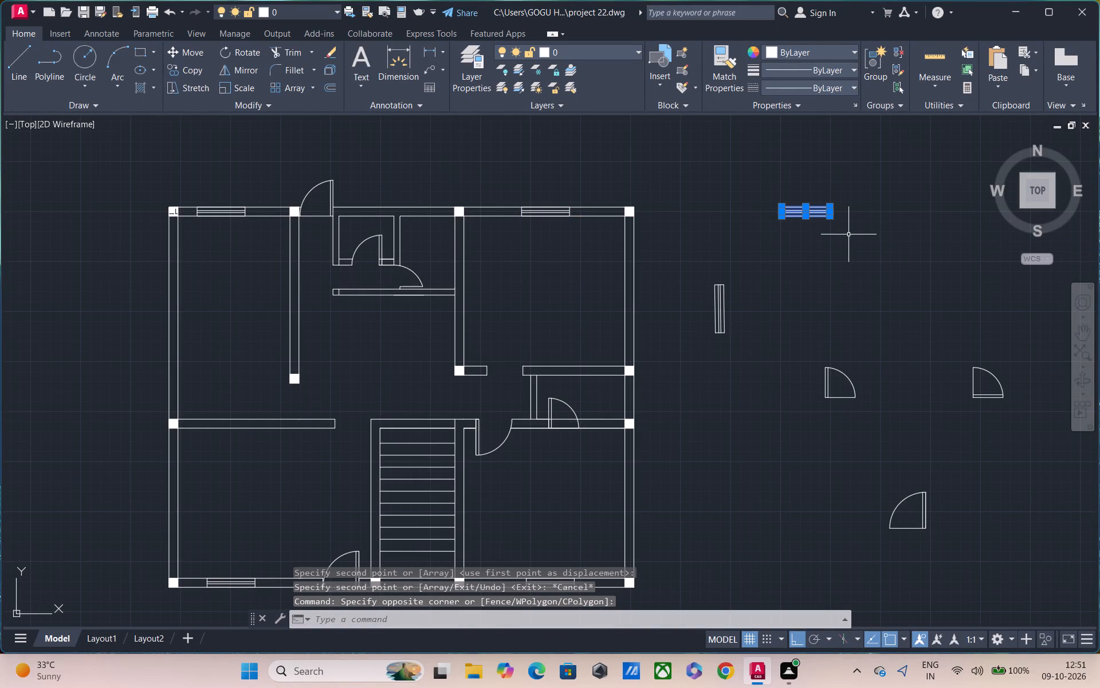
pyautogui.write('ro')
pyautogui.press('space')
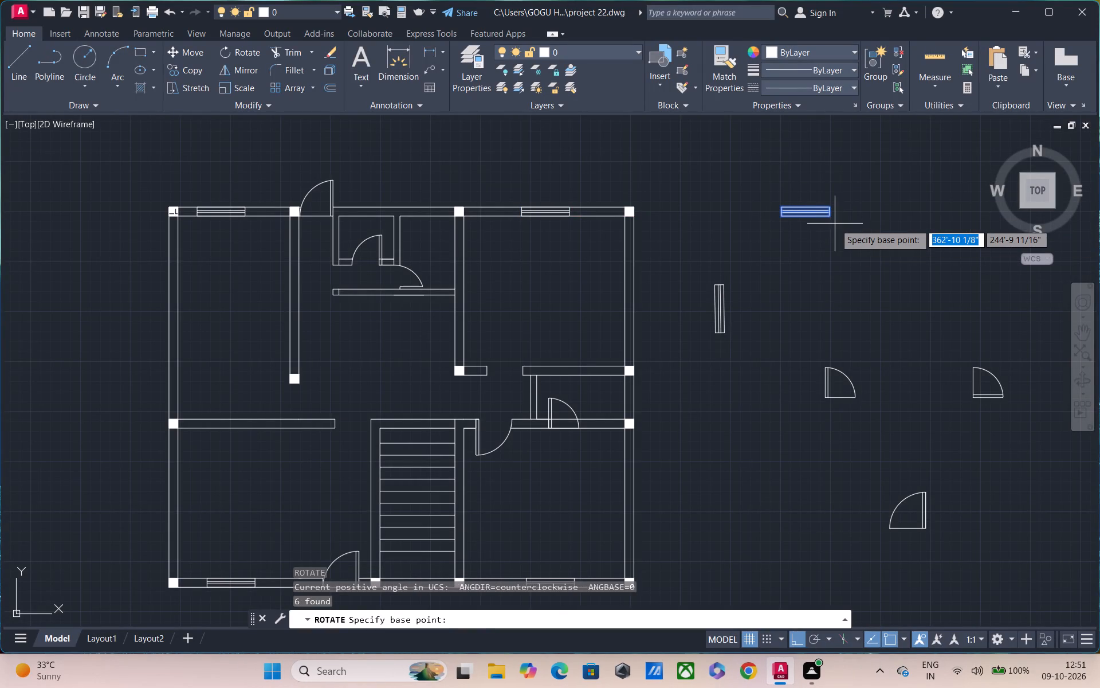
pyautogui.click(830, 218)
pyautogui.click(832, 244)
pyautogui.press('Escape')
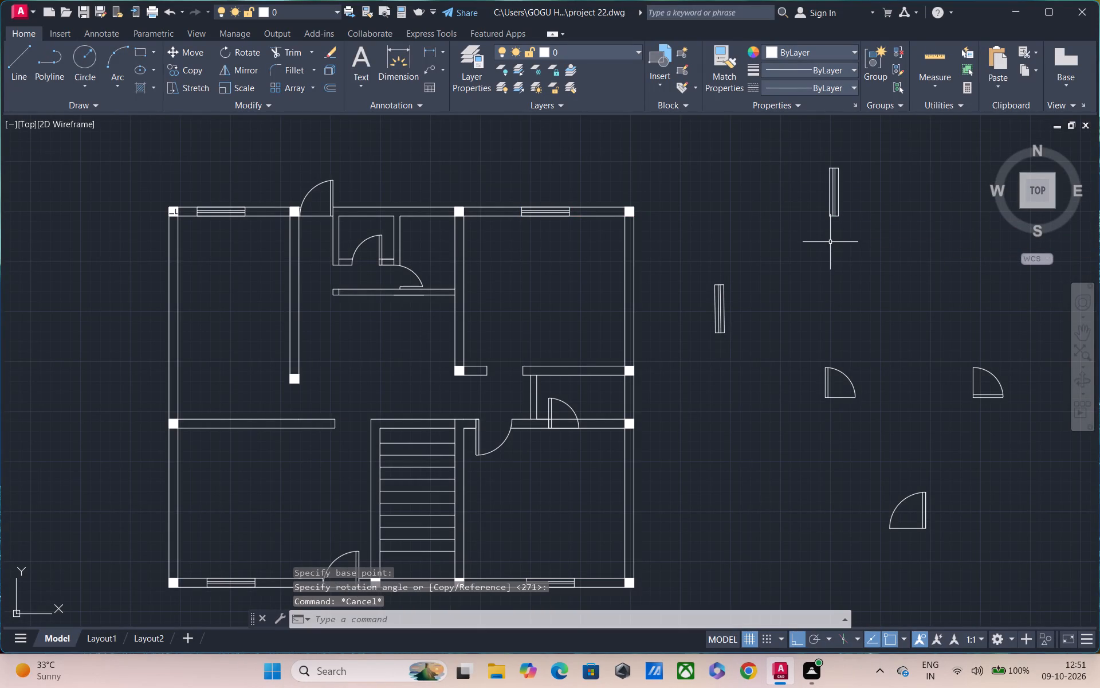
# With Ortho off, copy the exactly vertical window symbol by its southwest corner into the northeast room's east wall.
pyautogui.click(817, 147)
pyautogui.click(900, 245)
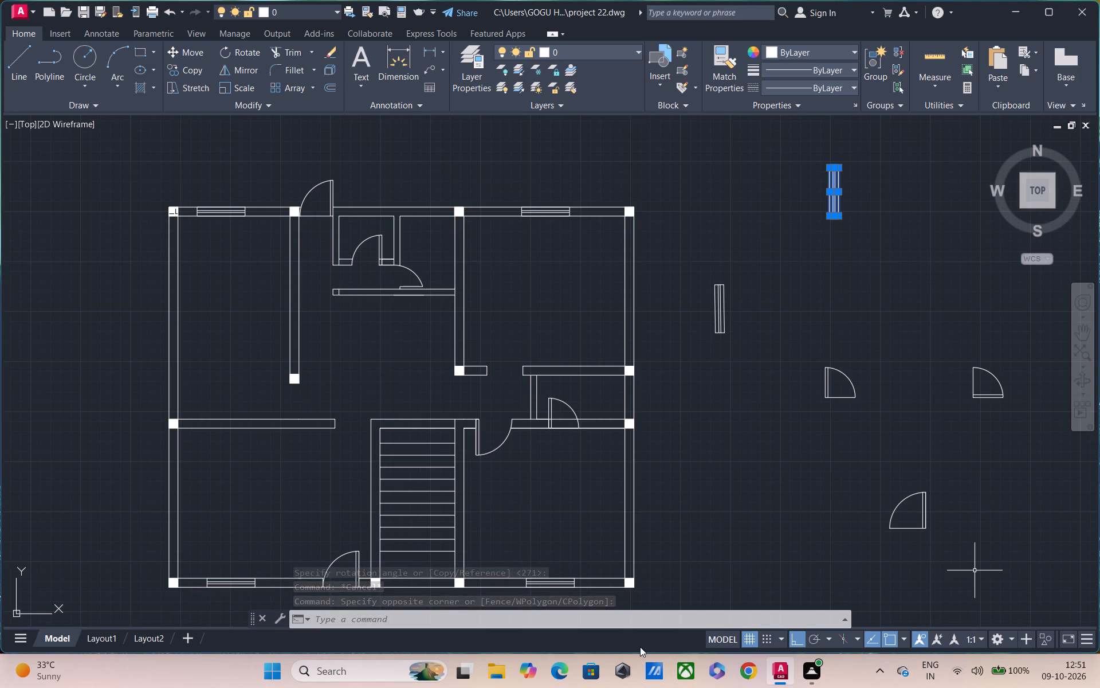
pyautogui.write('co')
pyautogui.press('space')
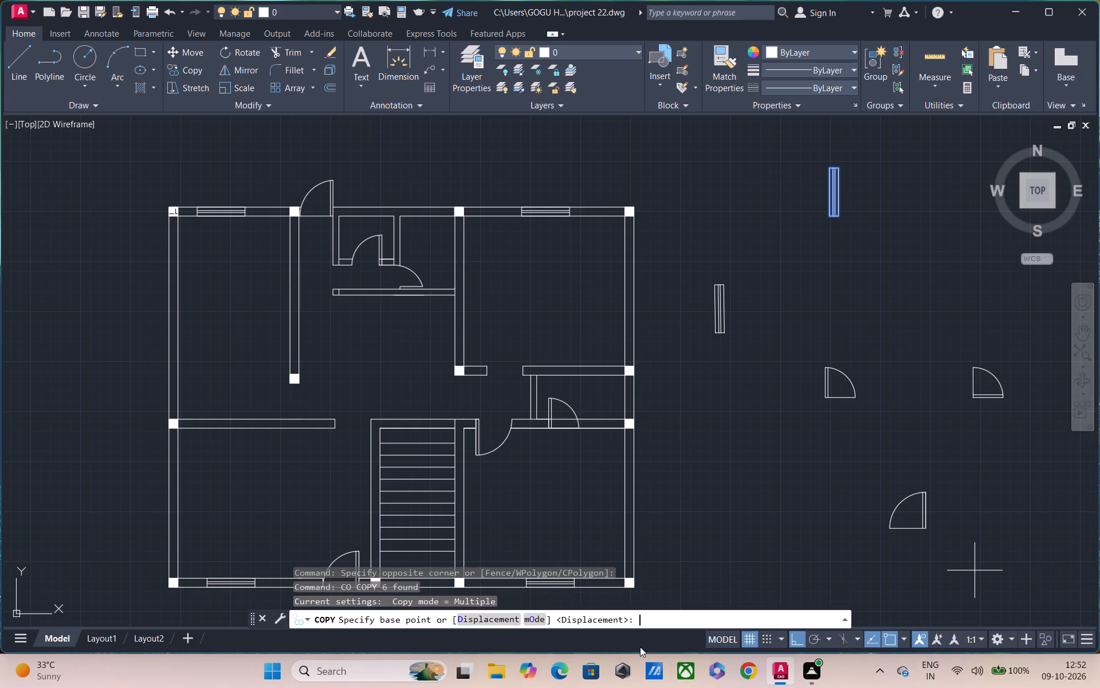
pyautogui.click(830, 214)
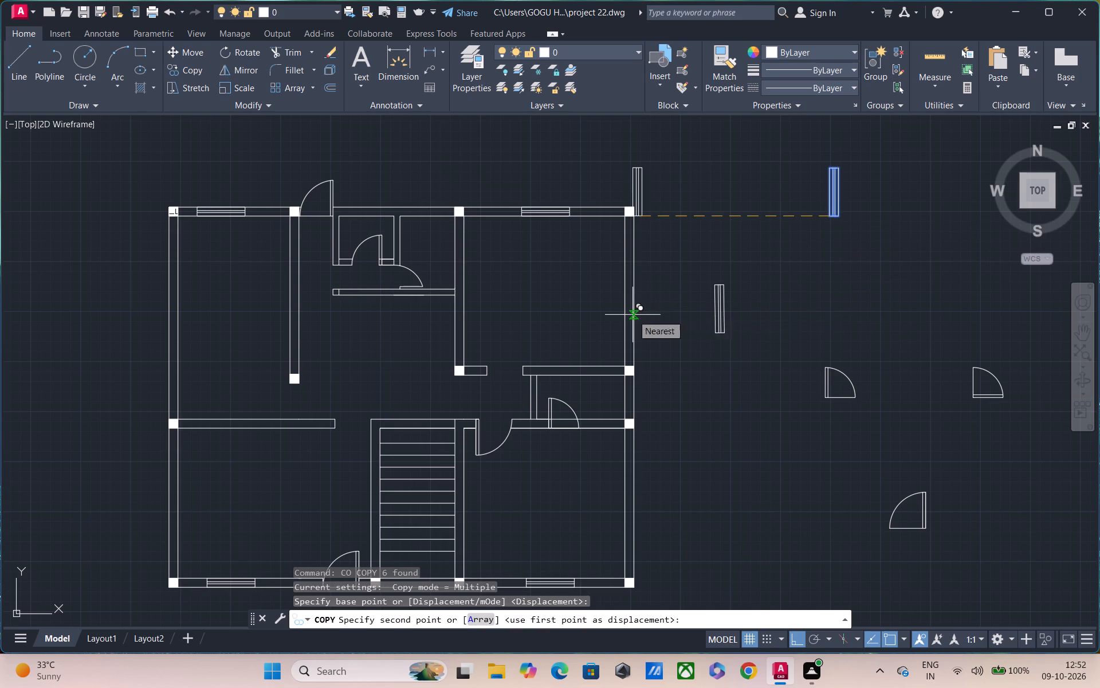
pyautogui.press('F8')
pyautogui.scroll(2, 615, 328)
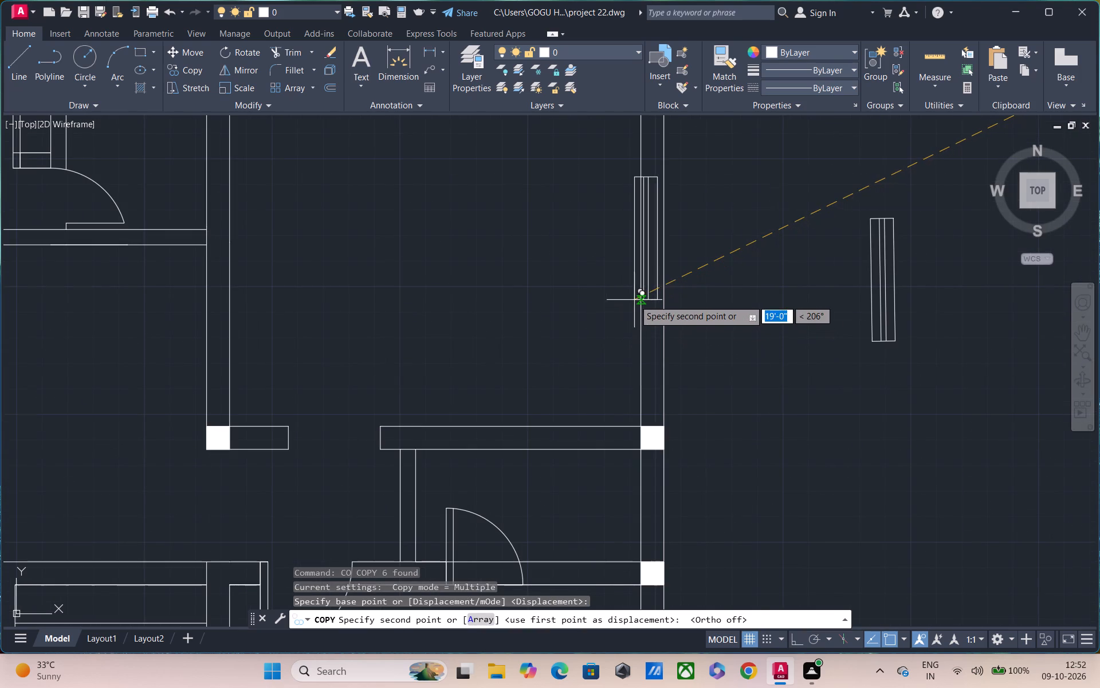
pyautogui.moveTo(638, 299); pyautogui.dragTo(649, 346, button='middle')
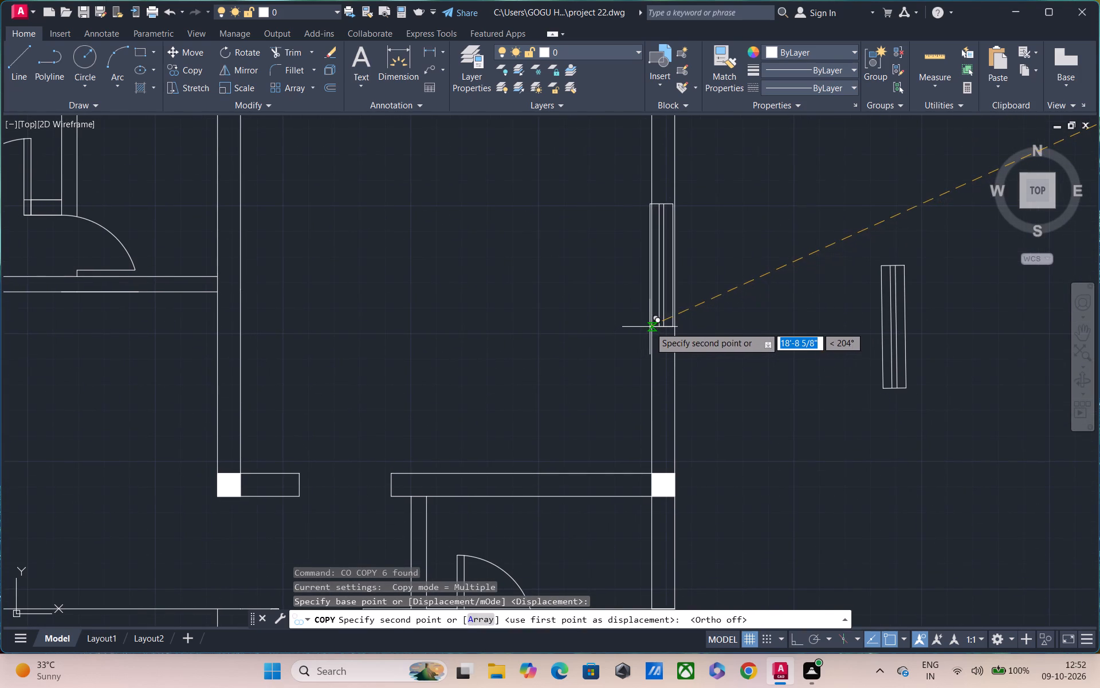
pyautogui.scroll(3, 653, 319)
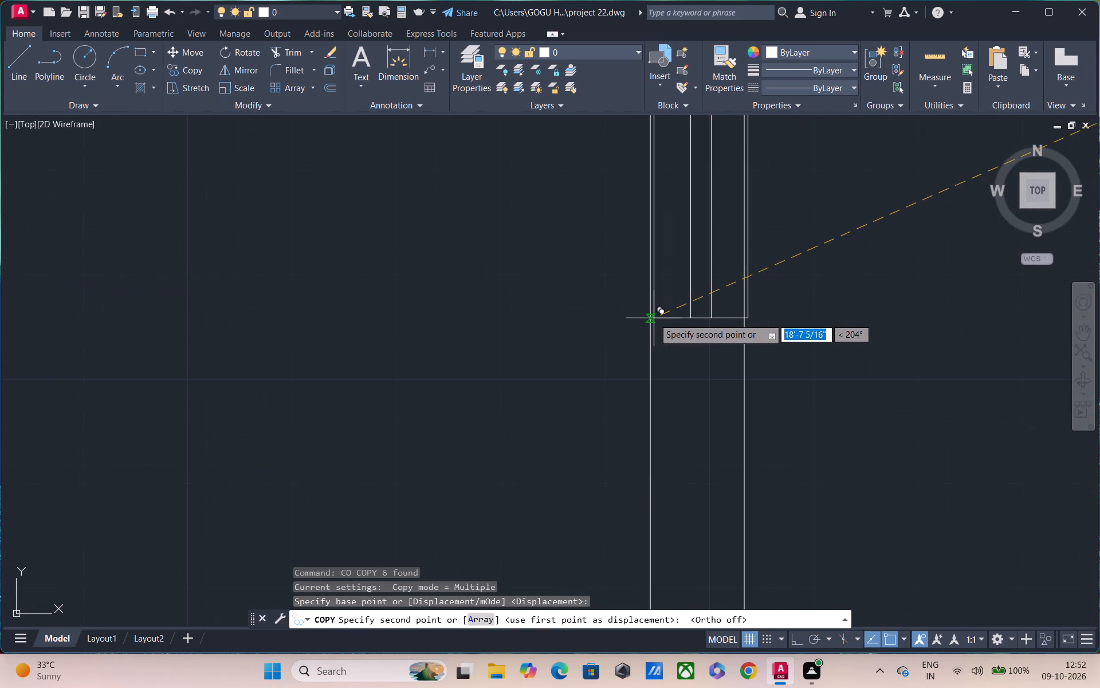
pyautogui.click(650, 327)
# Place another copy of the vertical window symbol in the southeast room's east wall, aligned with the wall's inner face.
pyautogui.scroll(-3, 672, 349)
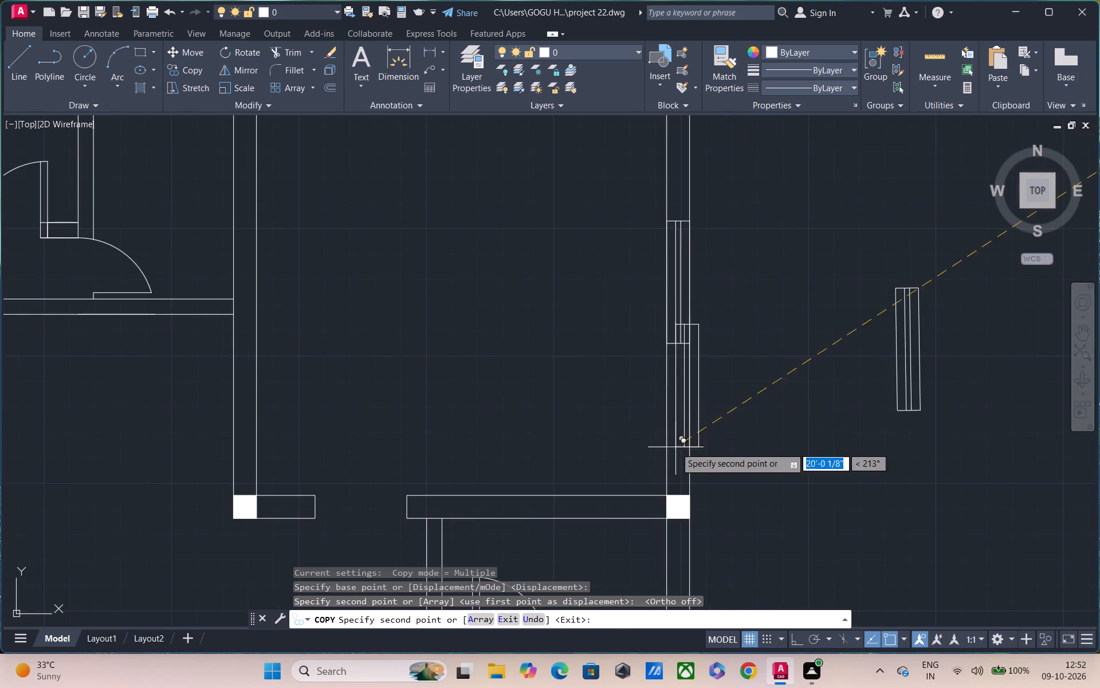
pyautogui.moveTo(666, 425); pyautogui.dragTo(625, 251, button='middle')
pyautogui.scroll(-2, 640, 299)
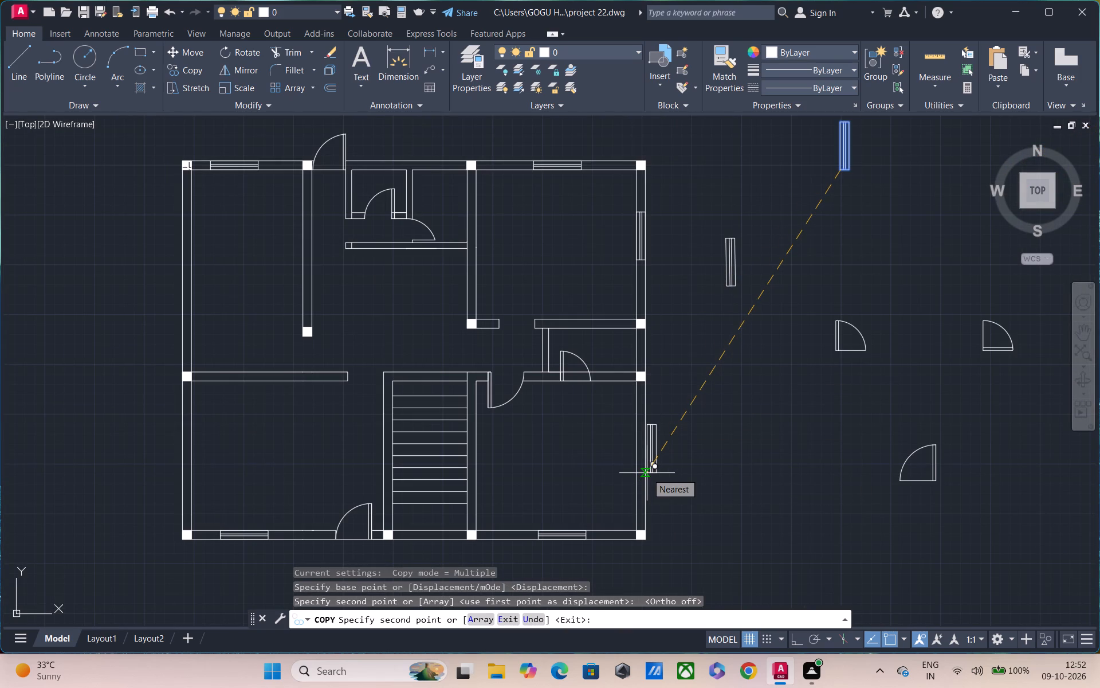
pyautogui.scroll(3, 643, 469)
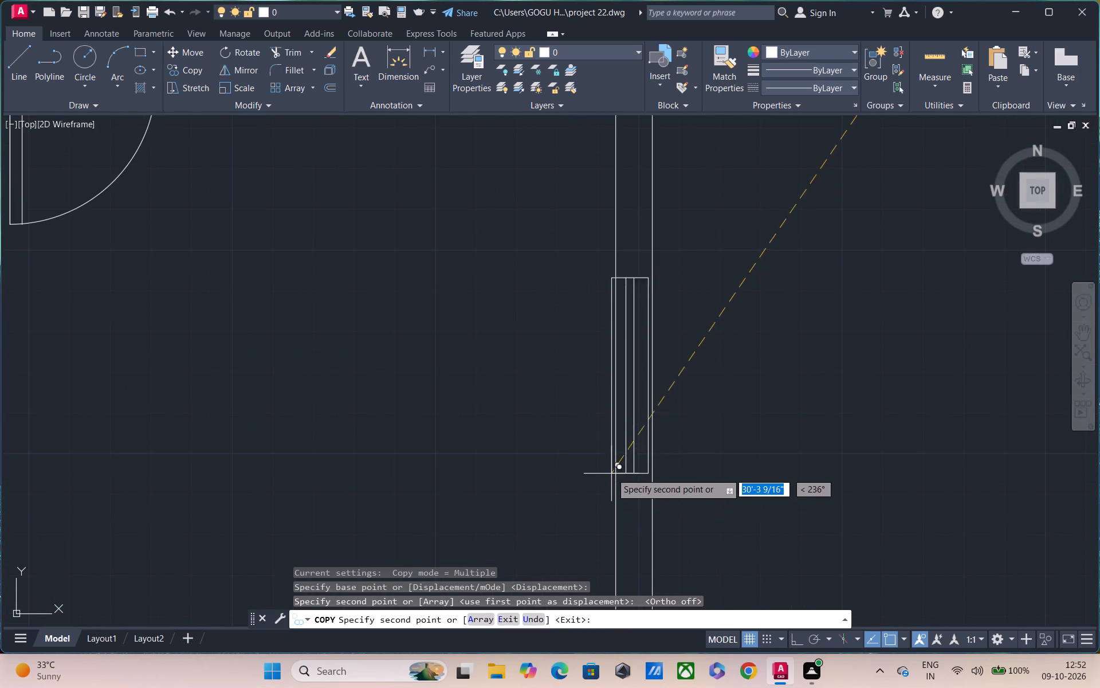
pyautogui.moveTo(612, 458); pyautogui.dragTo(586, 322, button='middle')
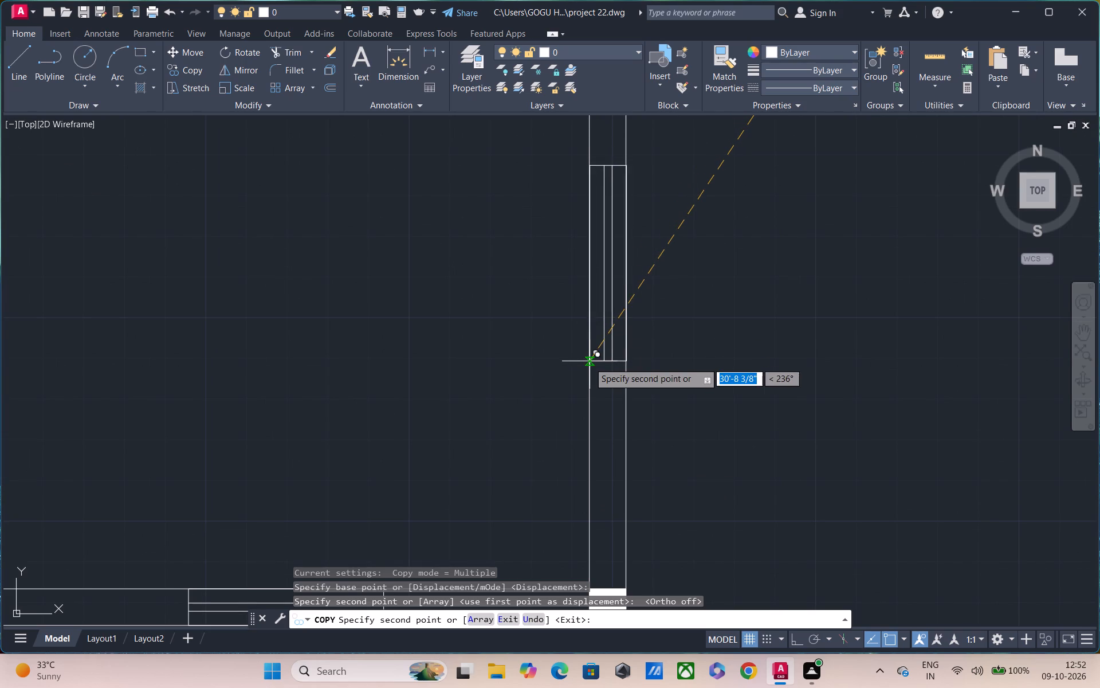
pyautogui.click(589, 362)
# Place vertical window copies in the west wall at the southwest and northwest rooms, and finish copying.
pyautogui.scroll(-3, 568, 458)
pyautogui.moveTo(521, 473); pyautogui.dragTo(521, 338, button='middle')
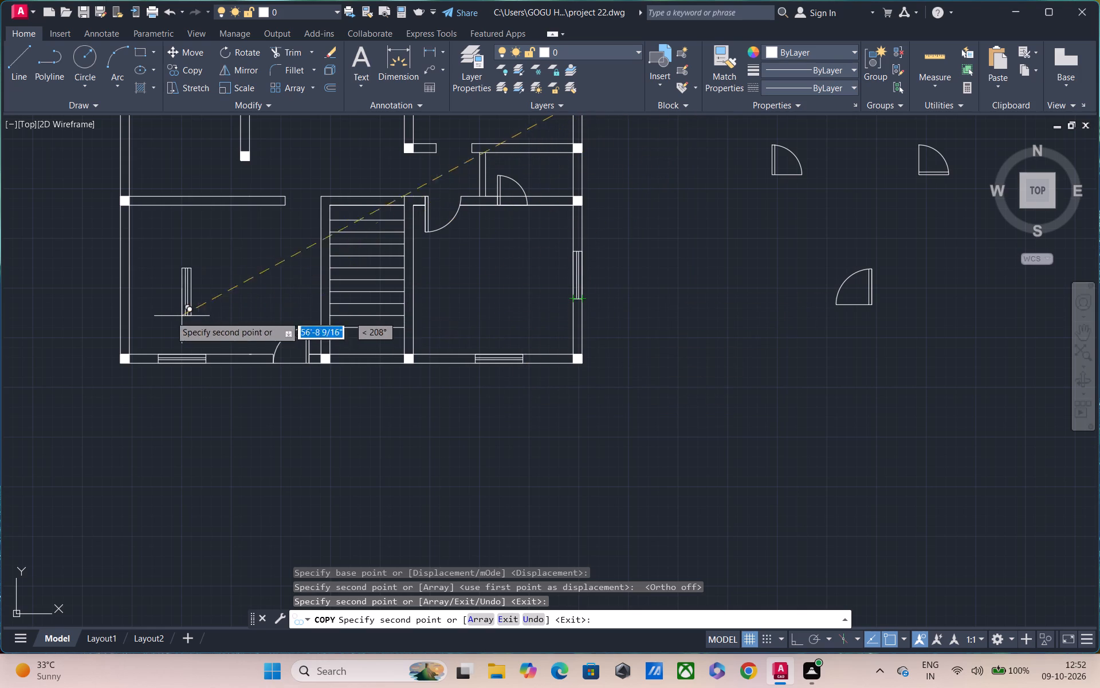
pyautogui.click(120, 296)
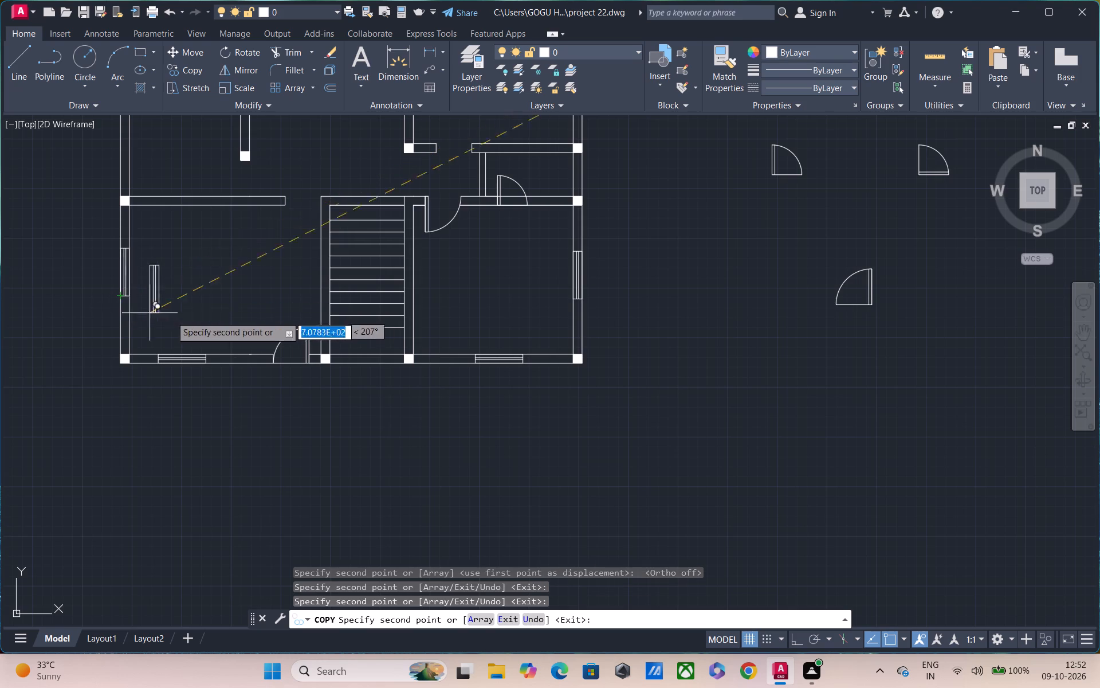
pyautogui.moveTo(205, 307); pyautogui.dragTo(239, 387, button='middle')
pyautogui.scroll(-1, 234, 366)
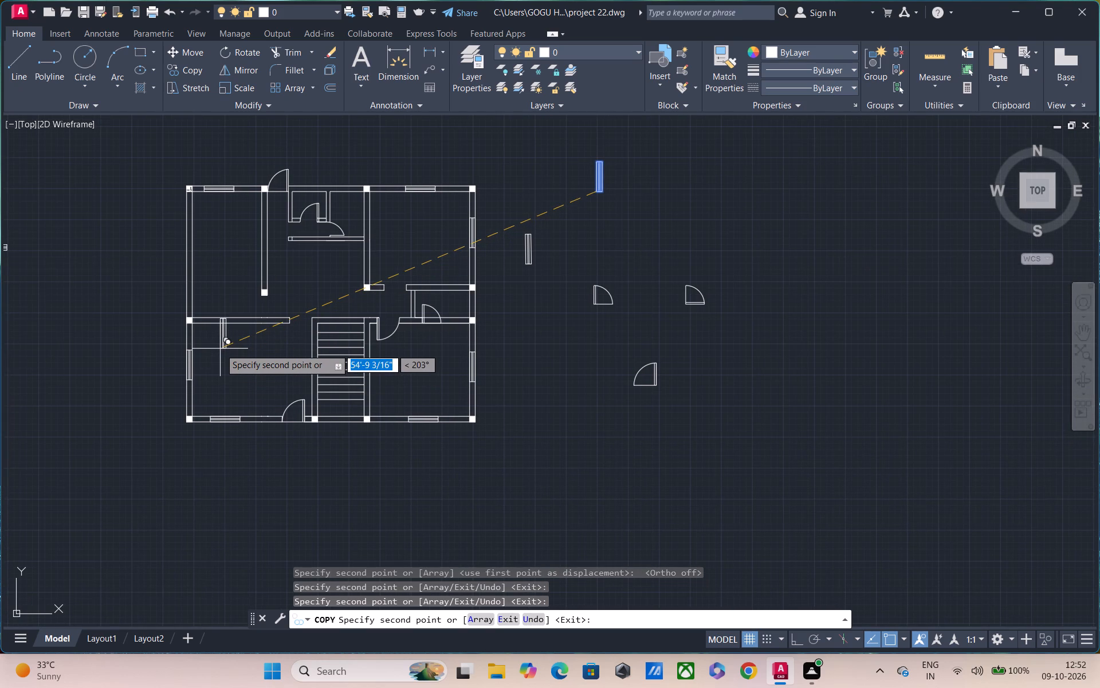
pyautogui.scroll(2, 193, 275)
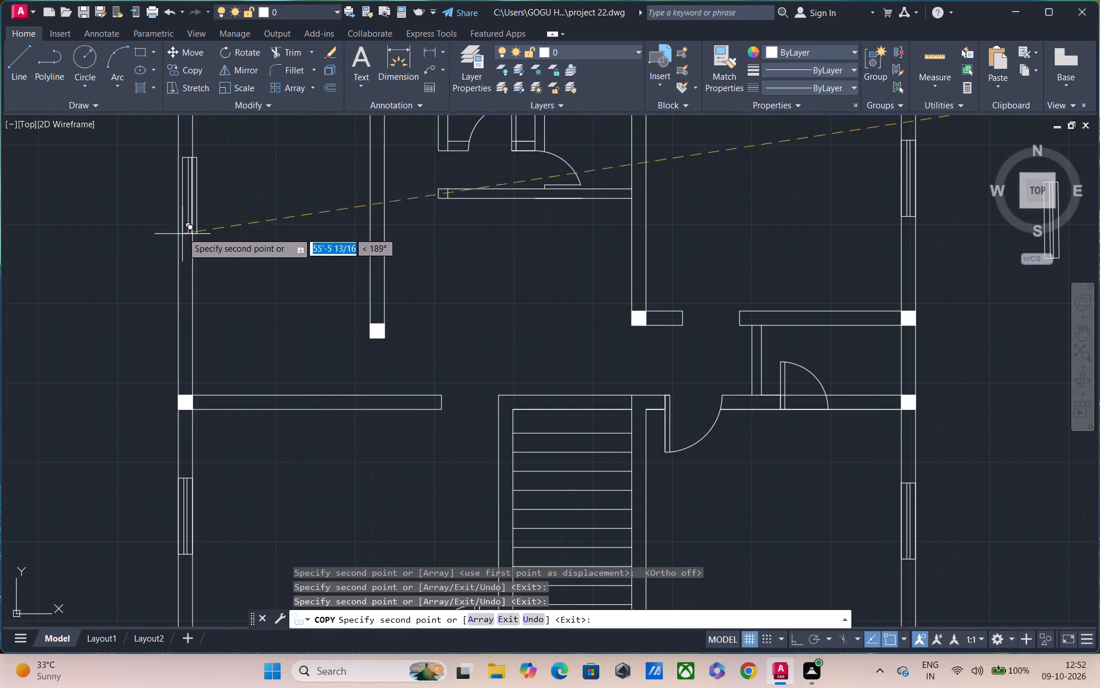
pyautogui.click(179, 229)
pyautogui.scroll(-2, 201, 292)
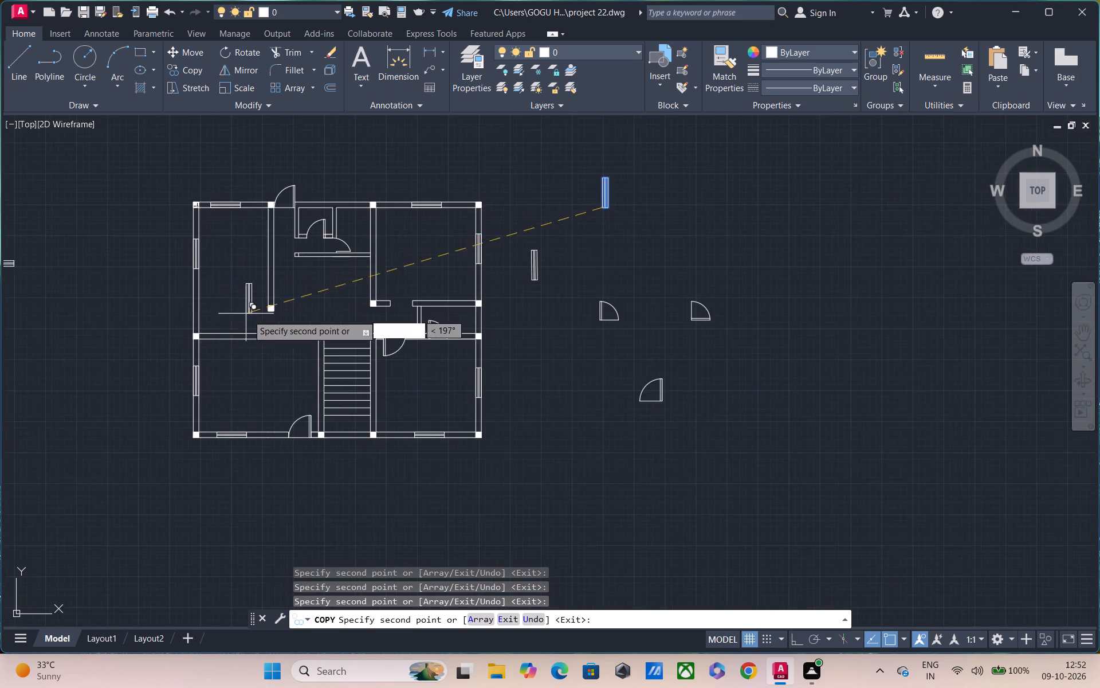
pyautogui.moveTo(250, 316); pyautogui.dragTo(237, 271, button='middle')
pyautogui.scroll(1, 251, 307)
pyautogui.scroll(-1, 237, 271)
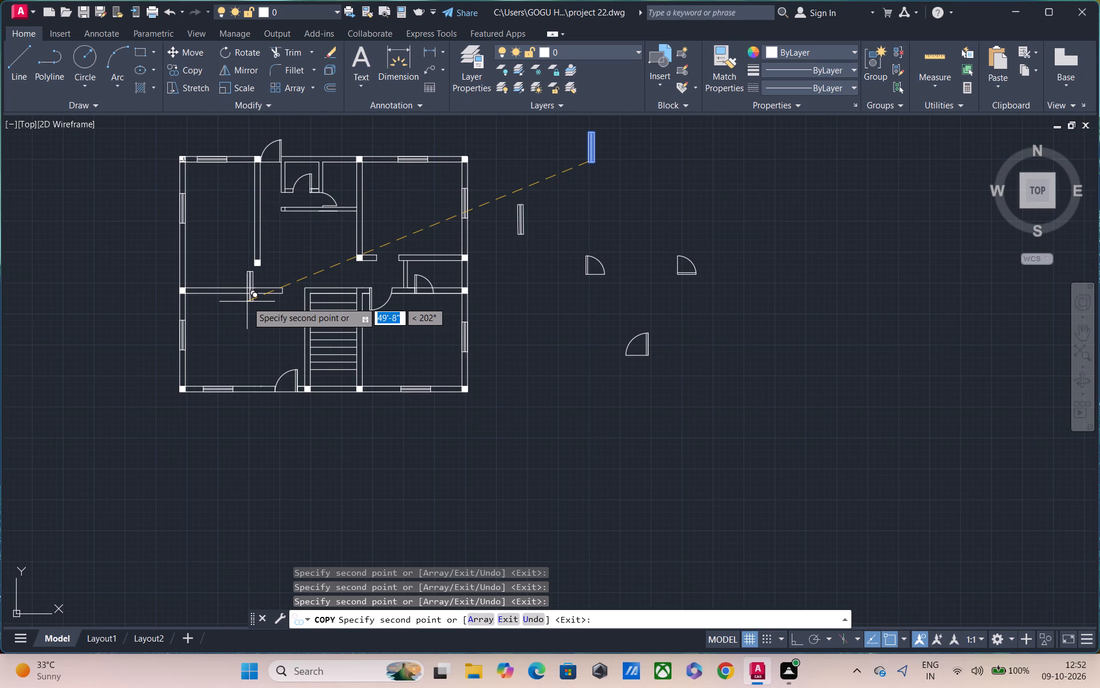
pyautogui.press('Escape')
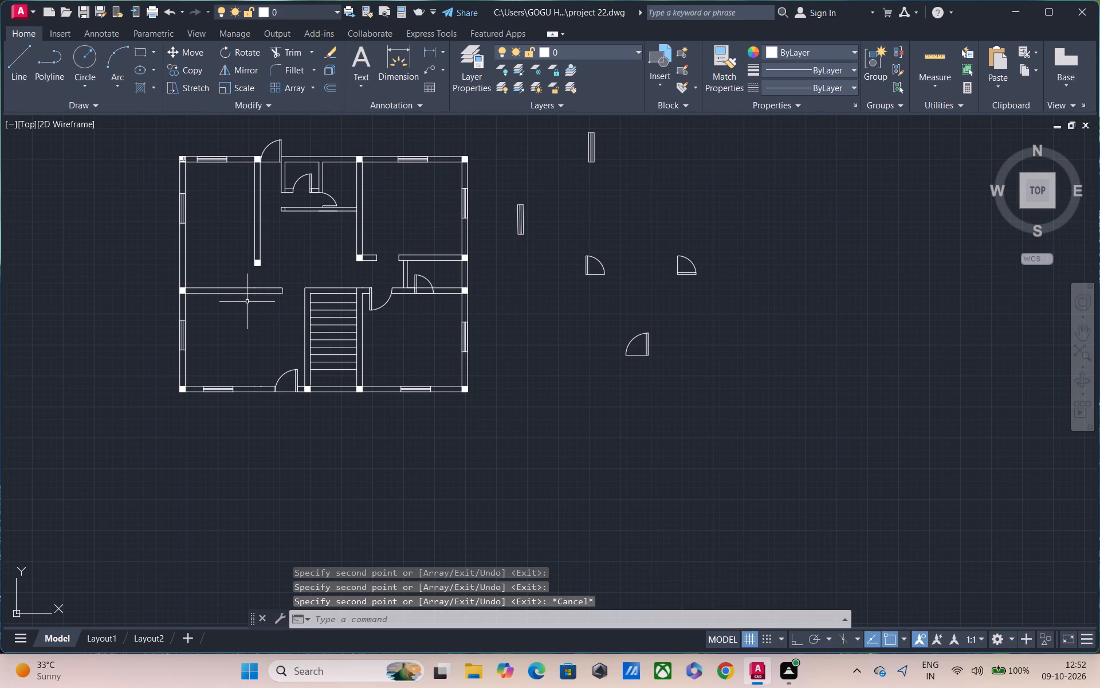
# With Ortho on, rotate the spare vertical window symbol northeast of the plan 90° about its southwest corner, making it horizontal.
pyautogui.moveTo(352, 412); pyautogui.dragTo(384, 521, button='middle')
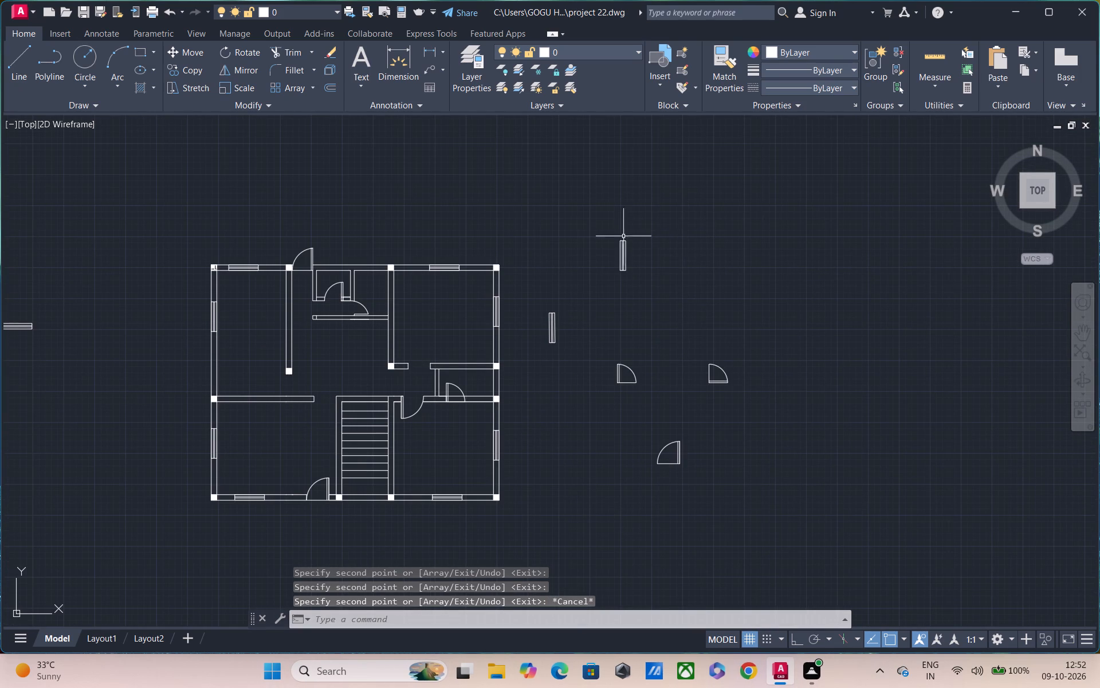
pyautogui.click(603, 229)
pyautogui.moveTo(663, 282); pyautogui.dragTo(670, 297)
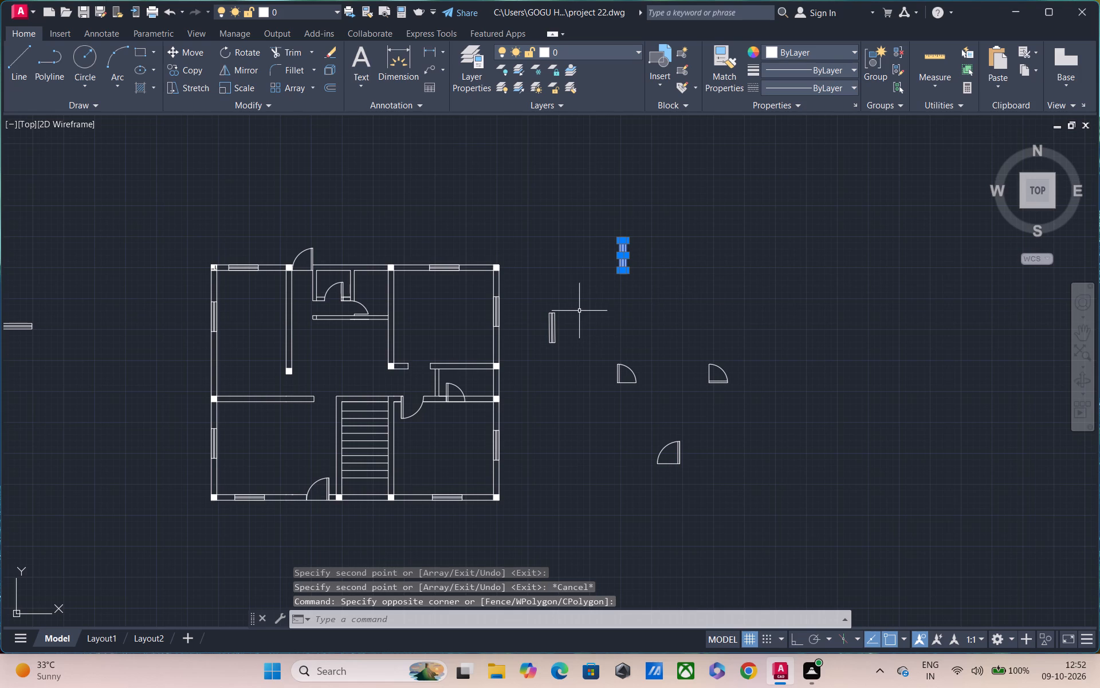
pyautogui.write('ro')
pyautogui.press('space')
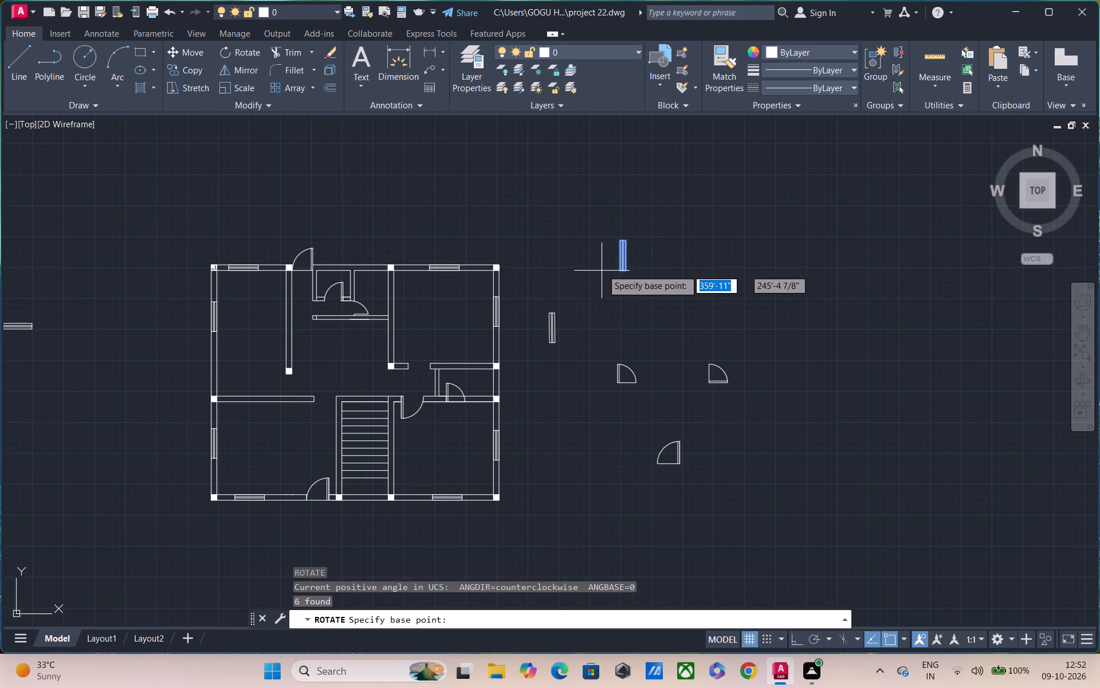
pyautogui.click(618, 269)
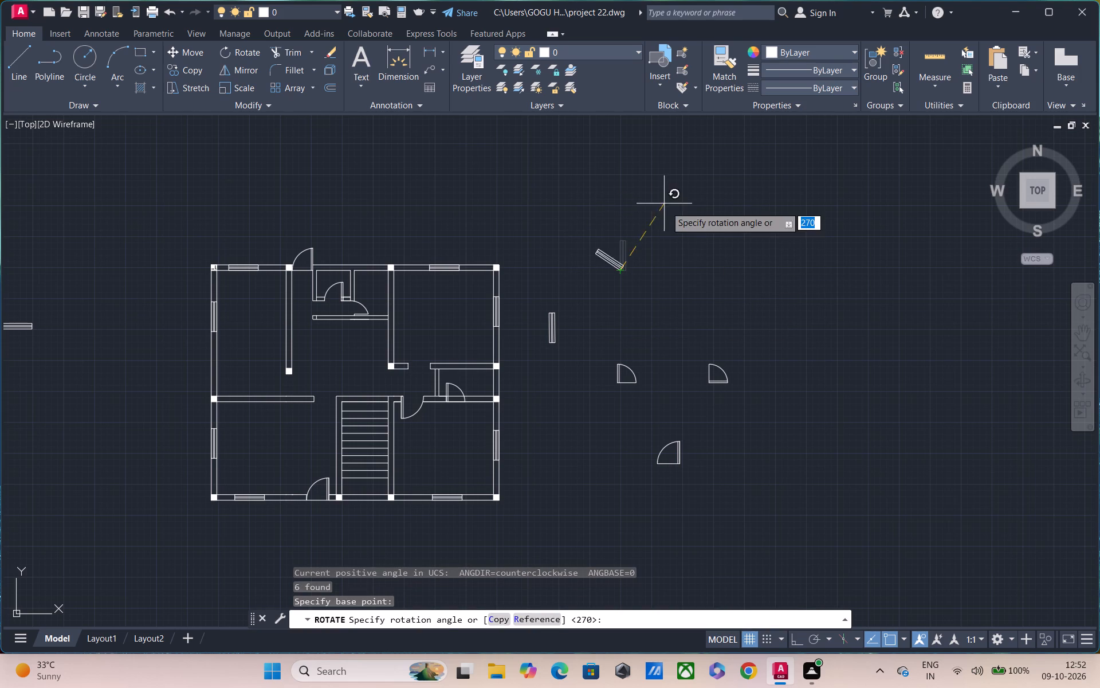
pyautogui.press('F8')
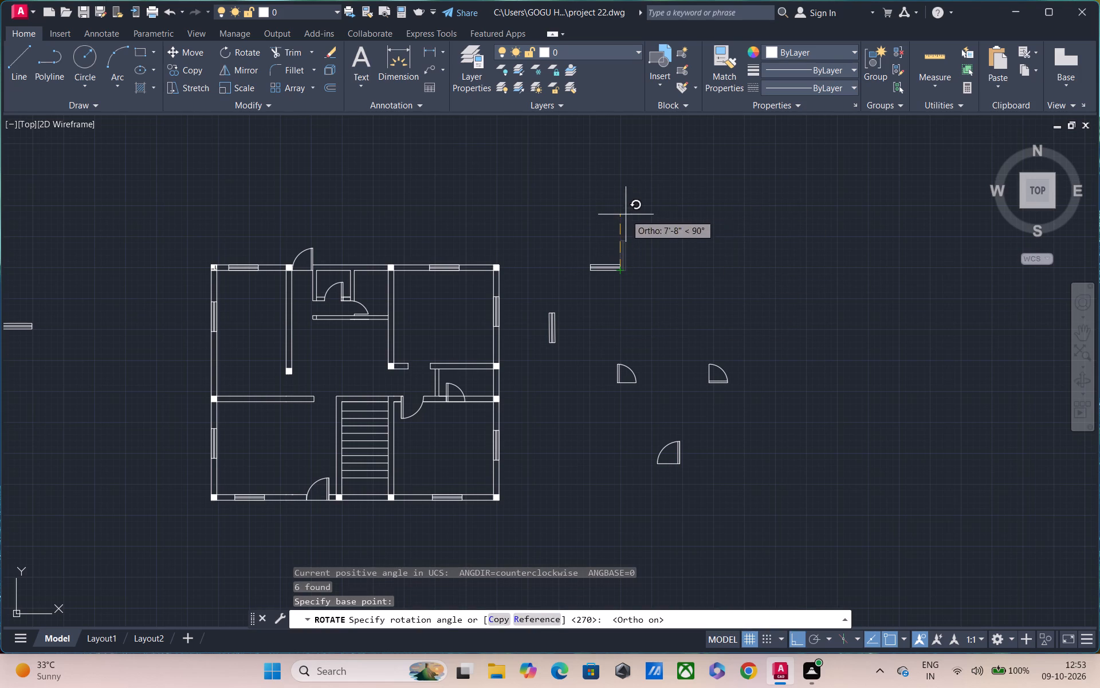
pyautogui.click(627, 218)
pyautogui.moveTo(573, 241); pyautogui.dragTo(579, 245)
pyautogui.click(649, 304)
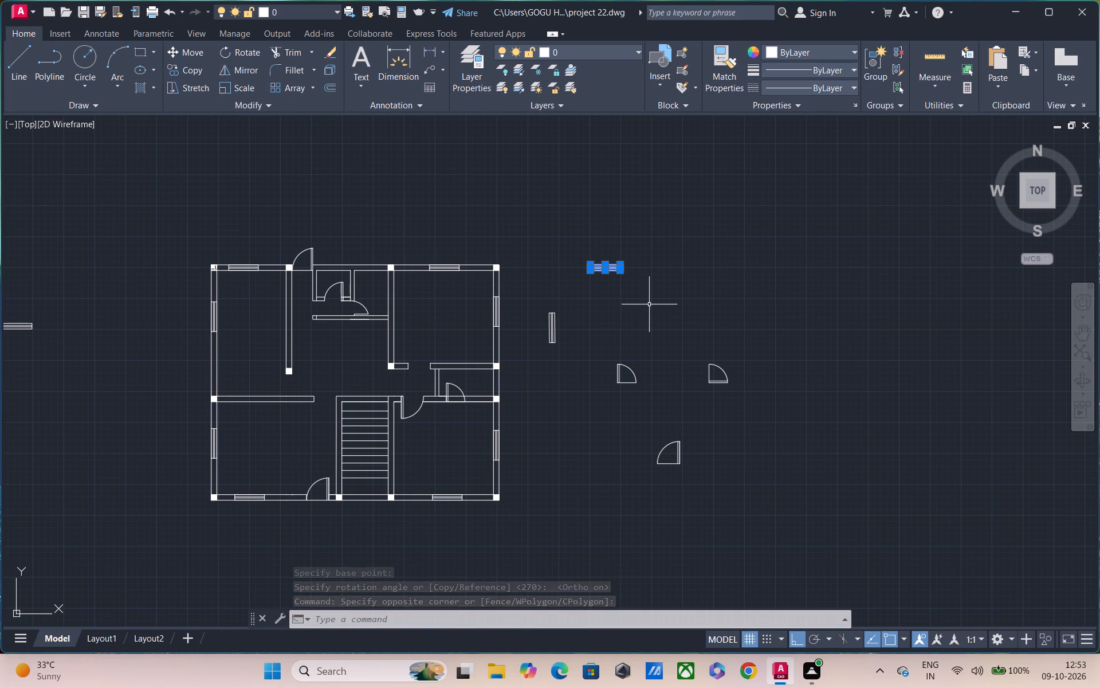
pyautogui.press('Escape')
# Offset the east end line of the spare horizontal window symbol 2' inward.
pyautogui.scroll(2, 643, 267)
pyautogui.scroll(2, 564, 268)
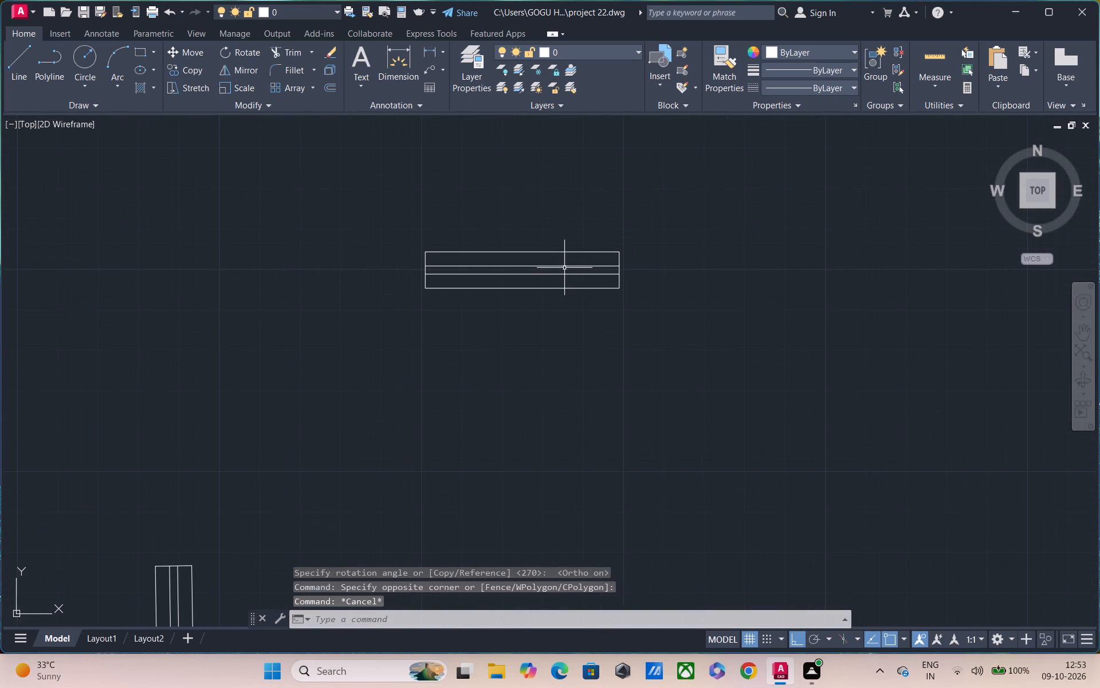
pyautogui.write('o')
pyautogui.press('space')
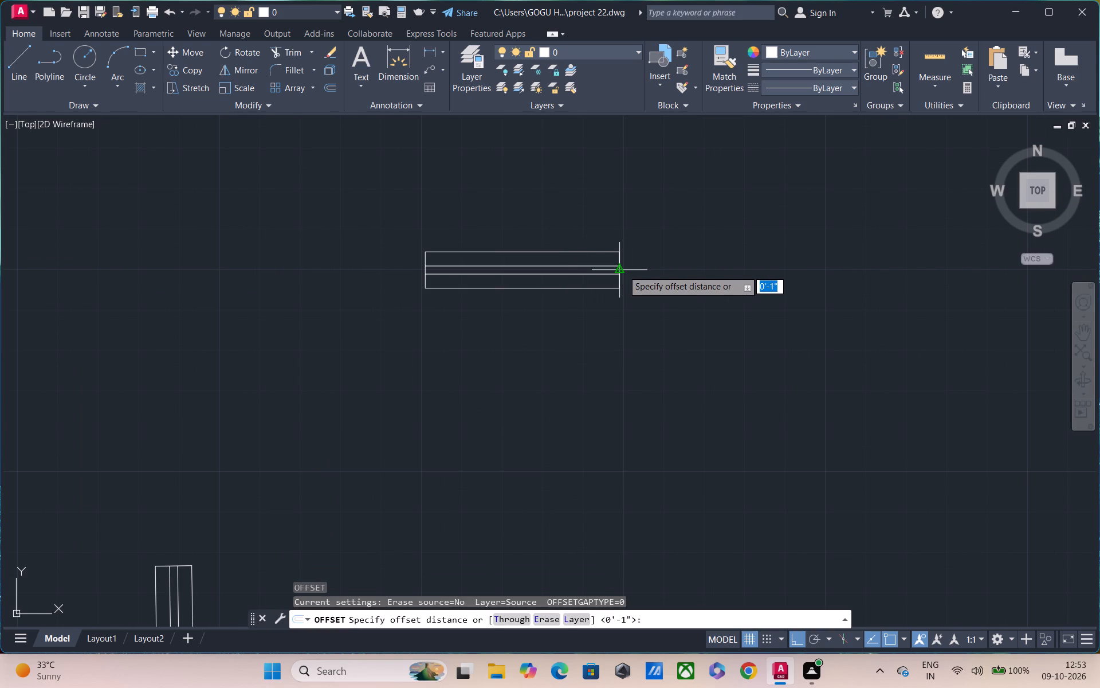
pyautogui.click(656, 263)
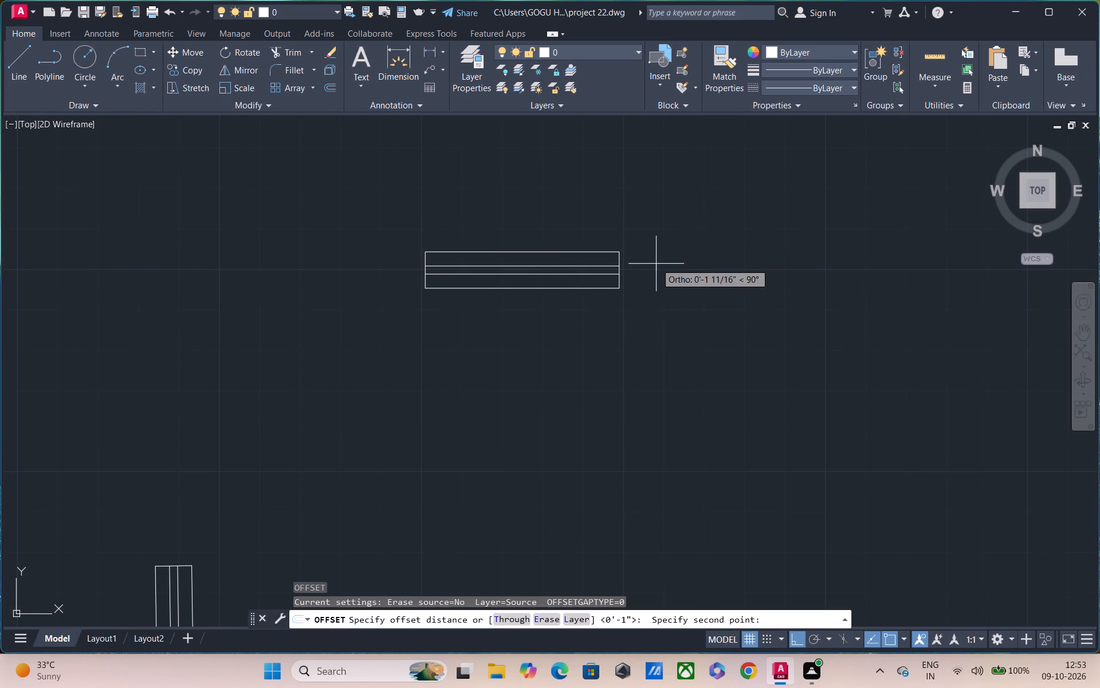
pyautogui.click(657, 275)
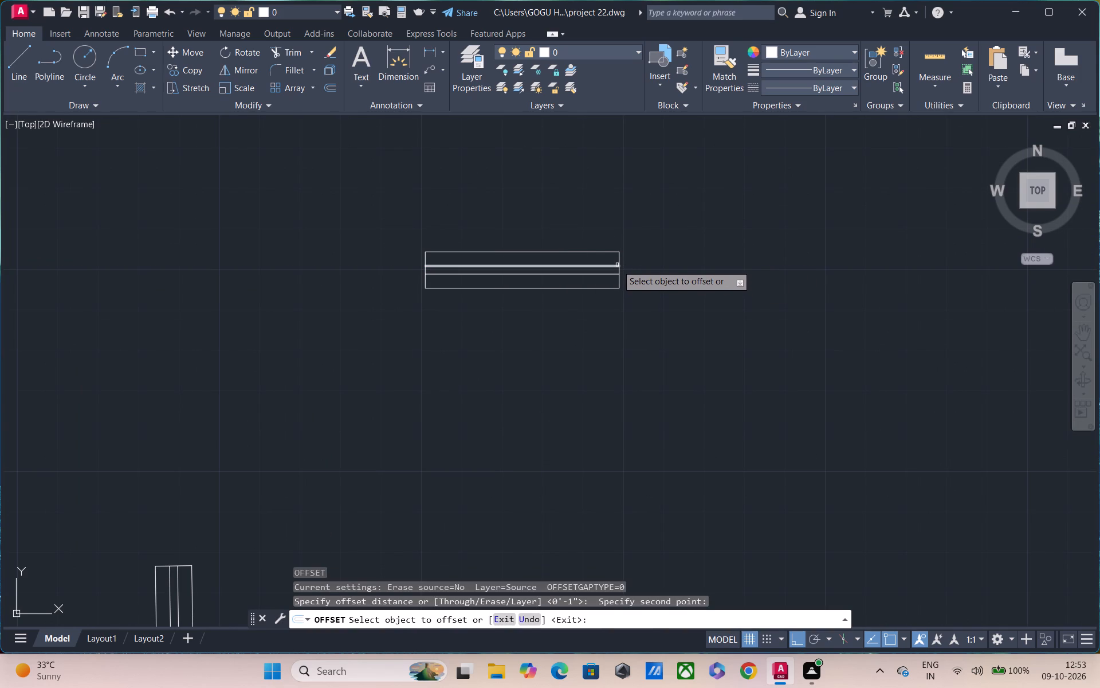
pyautogui.click(618, 269)
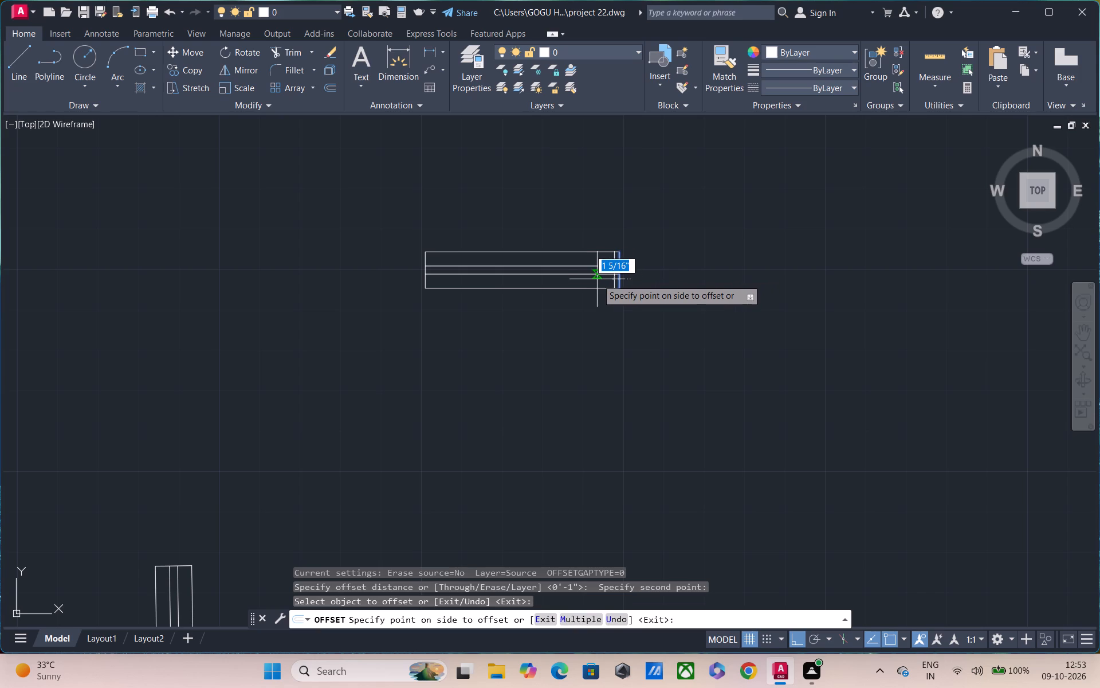
pyautogui.write("2'")
pyautogui.press('Return')
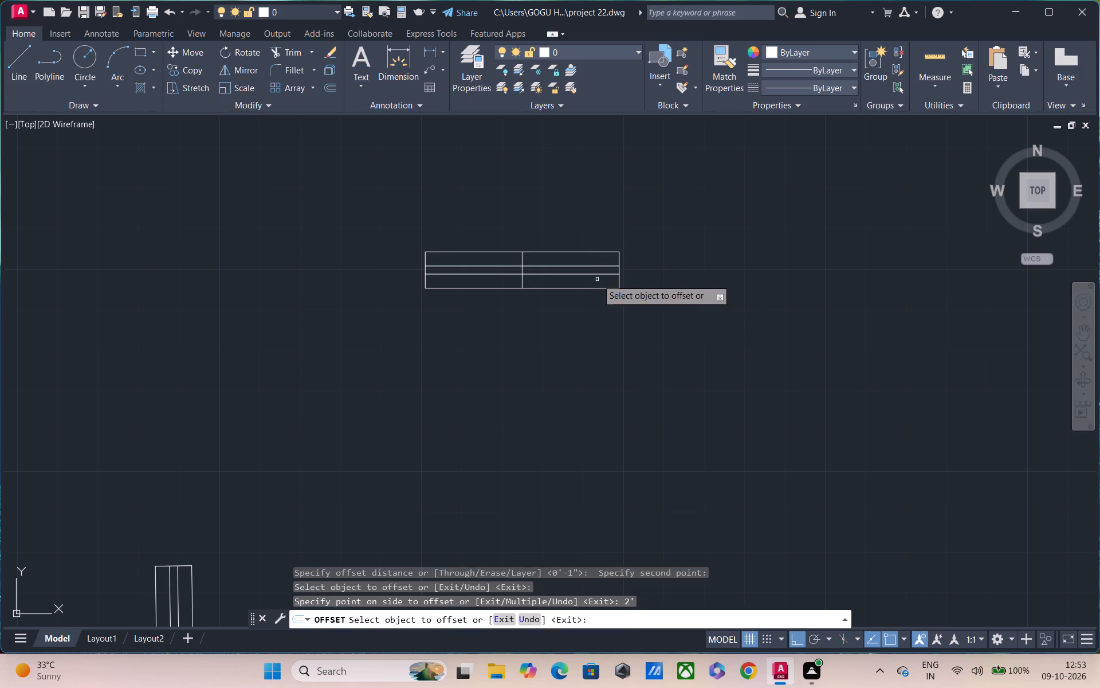
pyautogui.press('Escape')
# Trim away the half of the window symbol east of the new line, leaving a 2' window.
pyautogui.write('tr')
pyautogui.press('space')
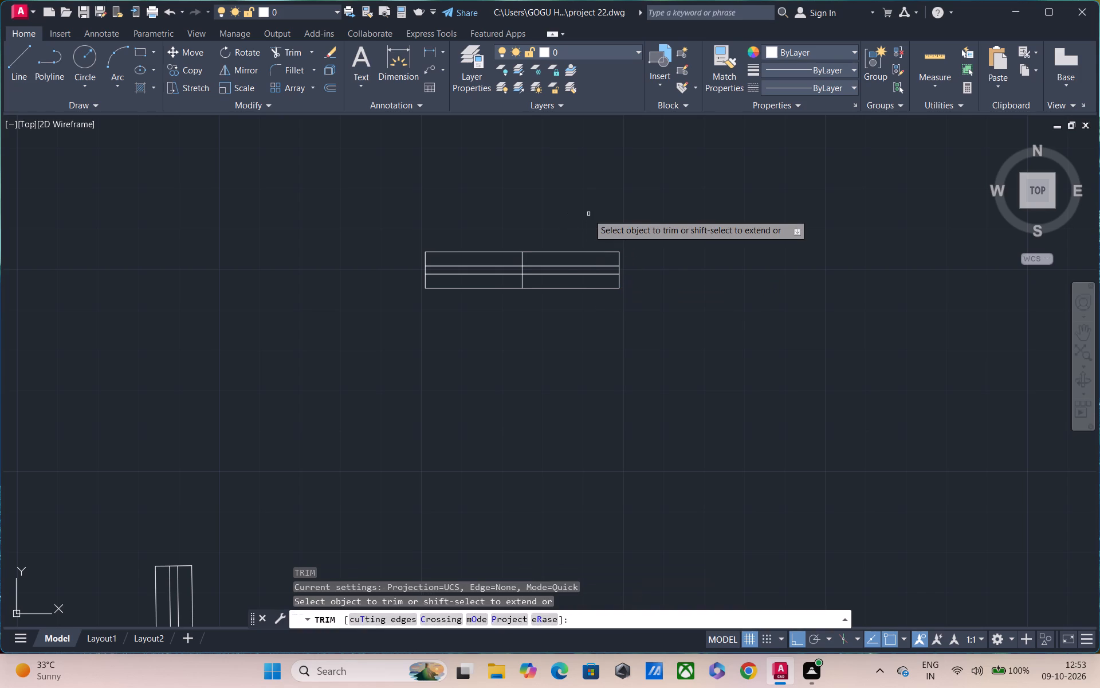
pyautogui.moveTo(581, 210); pyautogui.dragTo(595, 348)
pyautogui.moveTo(592, 279); pyautogui.dragTo(661, 277)
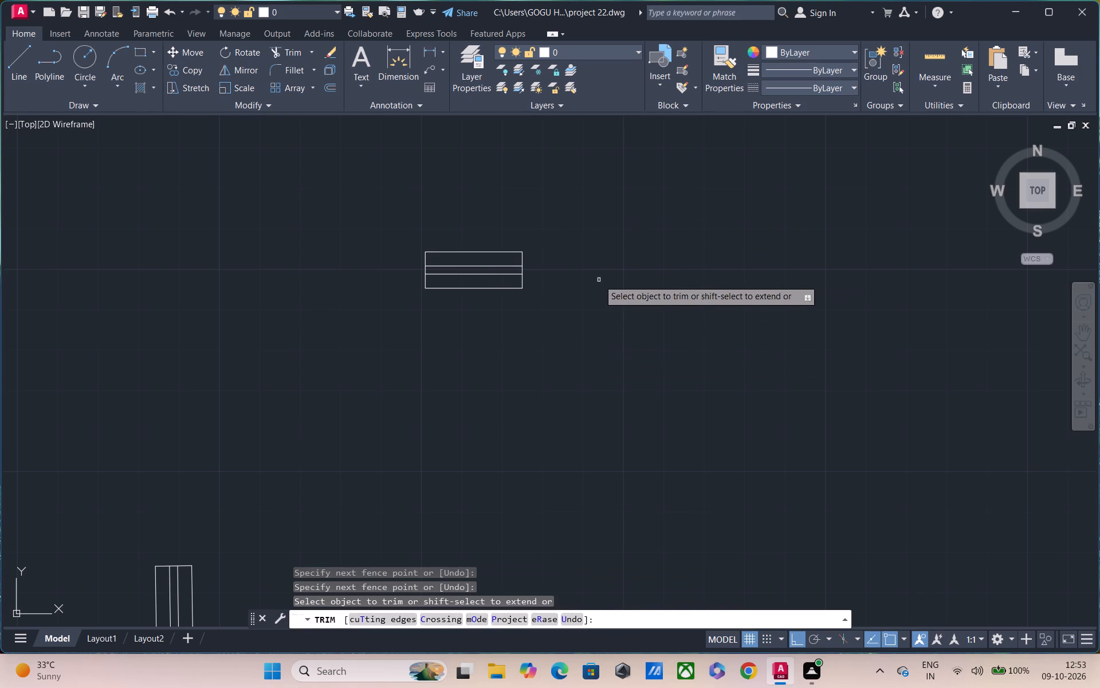
pyautogui.press('Escape')
# Copy the 2' window by its southwest corner into the north wall at the two small rooms beside the north entrance door.
pyautogui.click(343, 169)
pyautogui.click(589, 315)
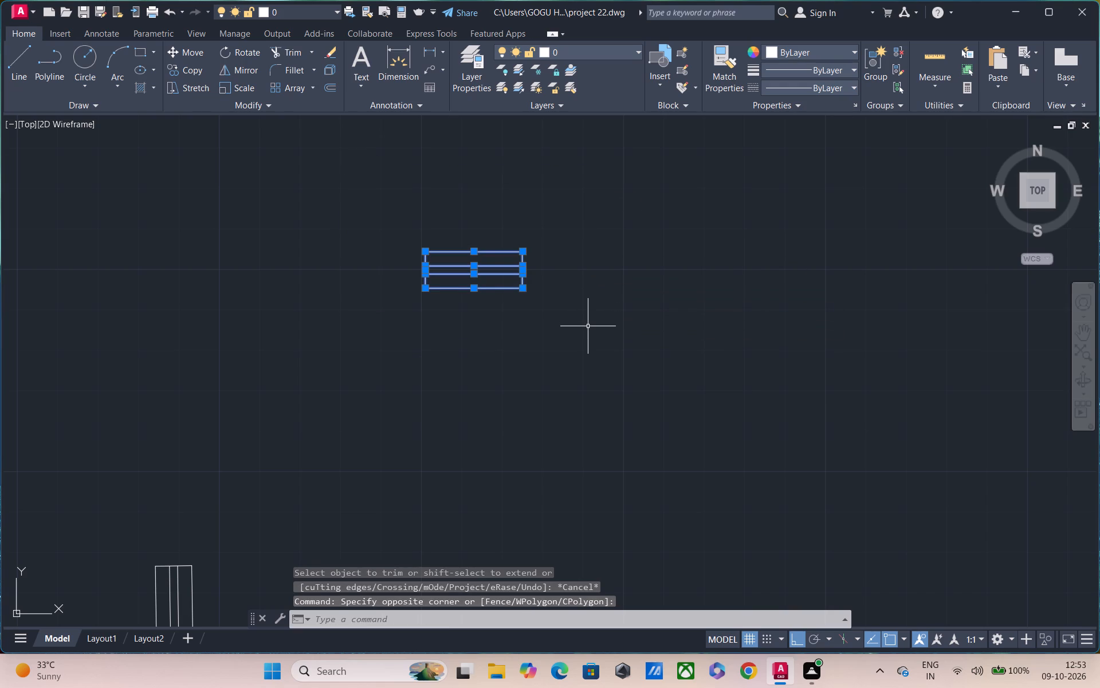
pyautogui.write('co')
pyautogui.press('space')
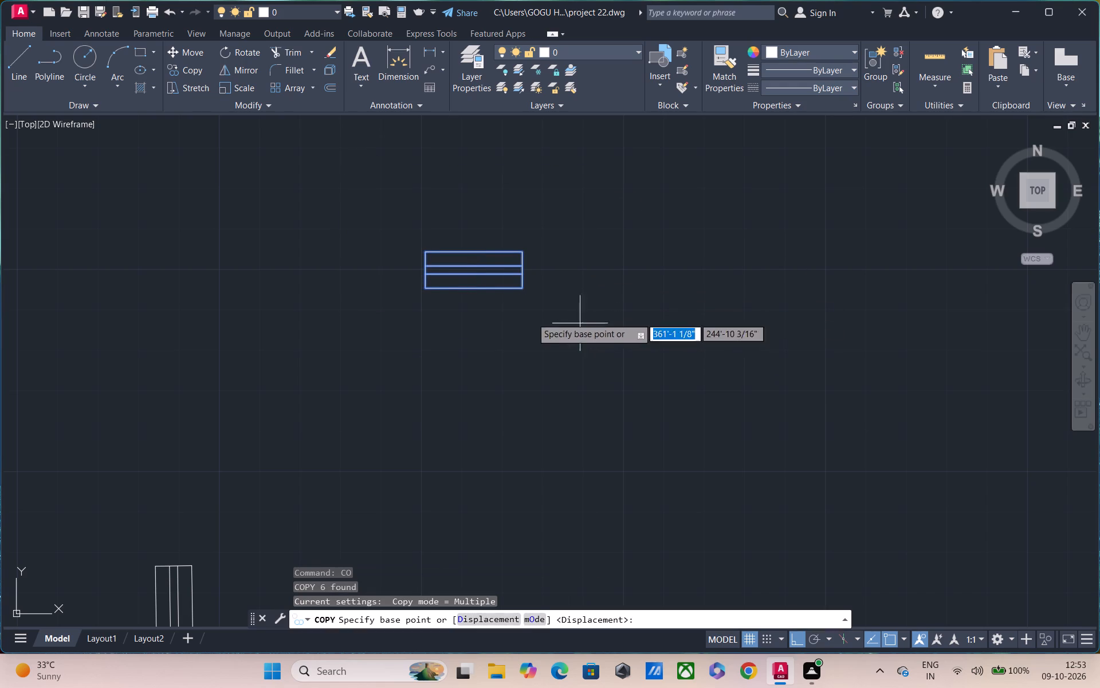
pyautogui.click(429, 285)
pyautogui.scroll(-1, 265, 329)
pyautogui.moveTo(331, 354); pyautogui.dragTo(506, 350, button='middle')
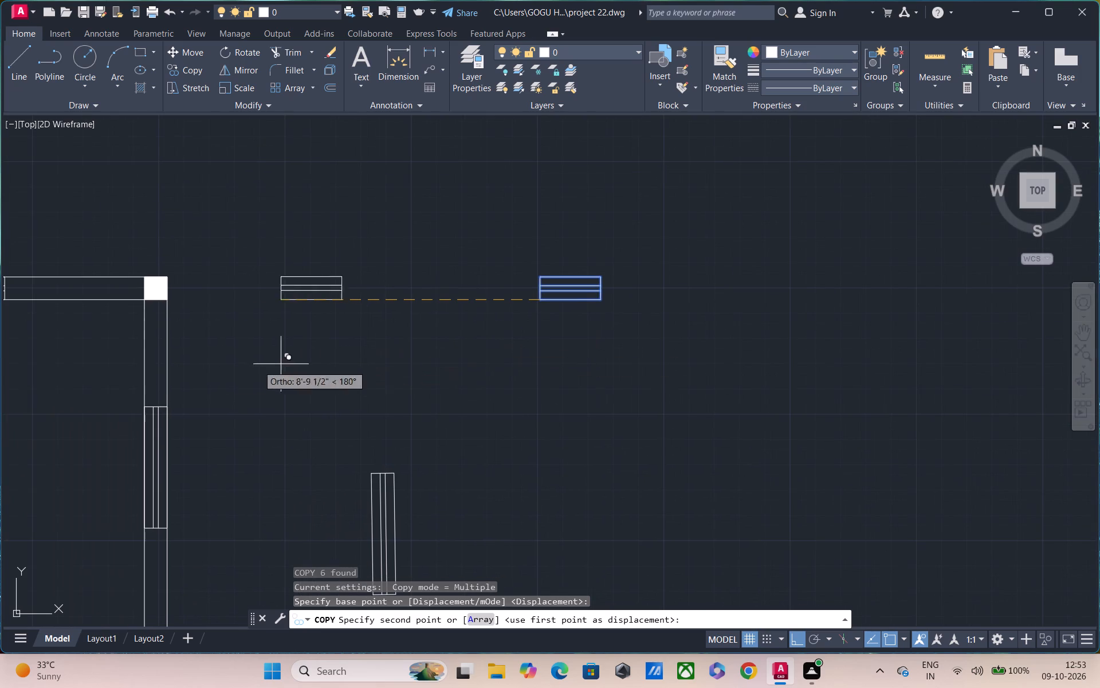
pyautogui.moveTo(211, 378); pyautogui.dragTo(583, 377, button='middle')
pyautogui.moveTo(225, 367); pyautogui.dragTo(640, 374, button='middle')
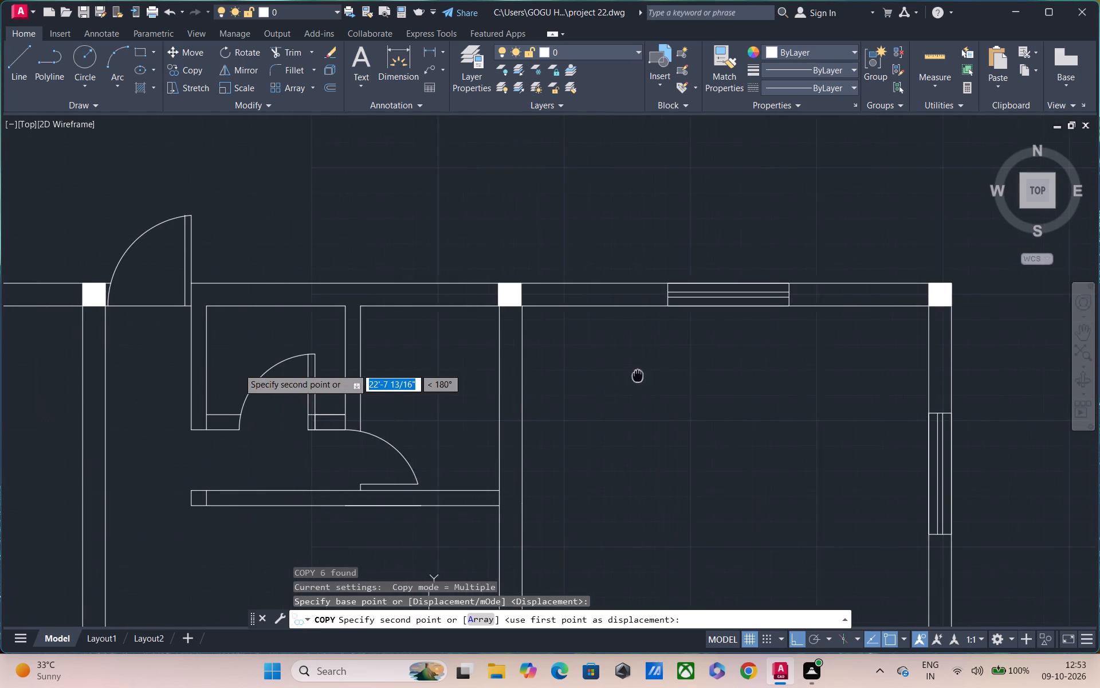
pyautogui.moveTo(640, 374); pyautogui.dragTo(641, 374, button='middle')
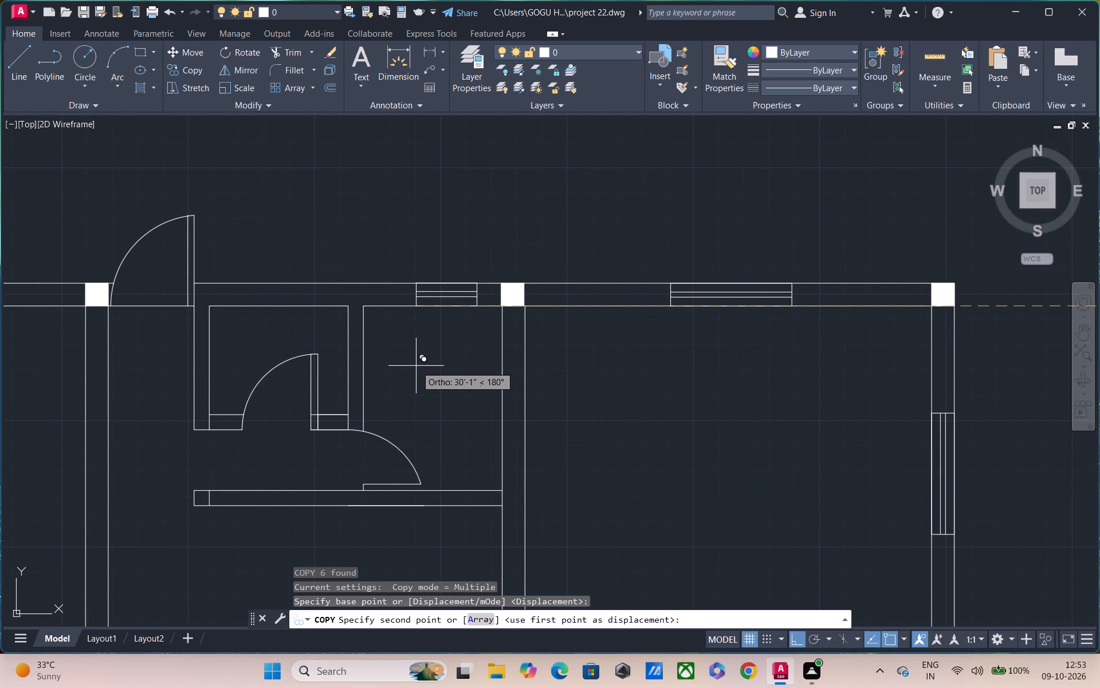
pyautogui.click(406, 366)
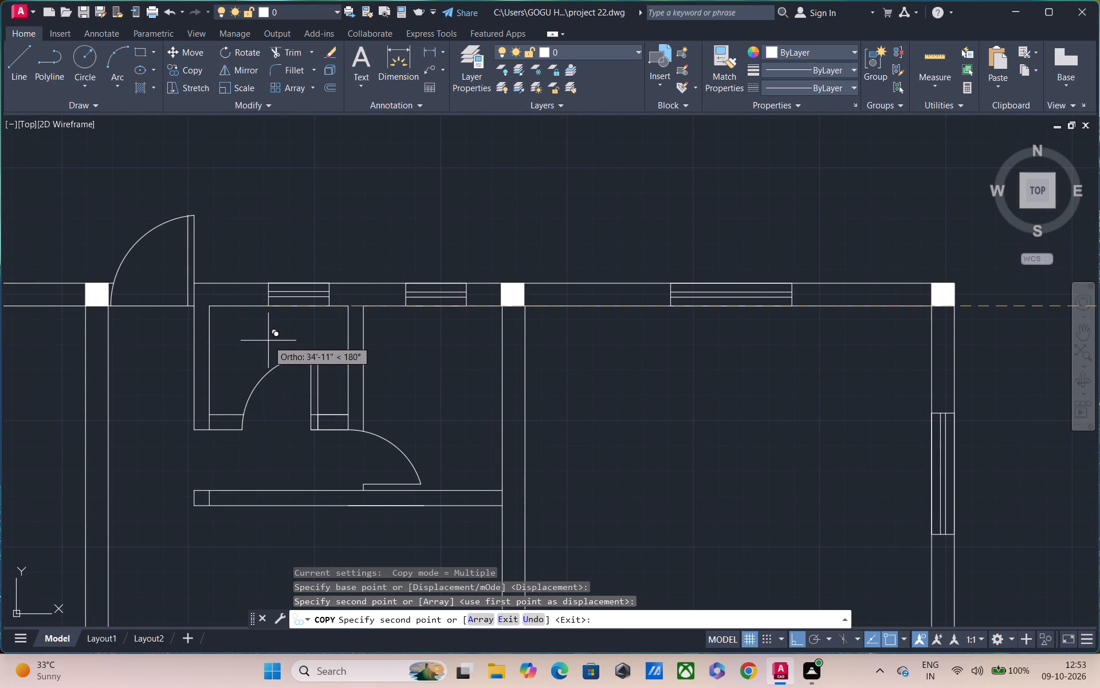
pyautogui.click(257, 341)
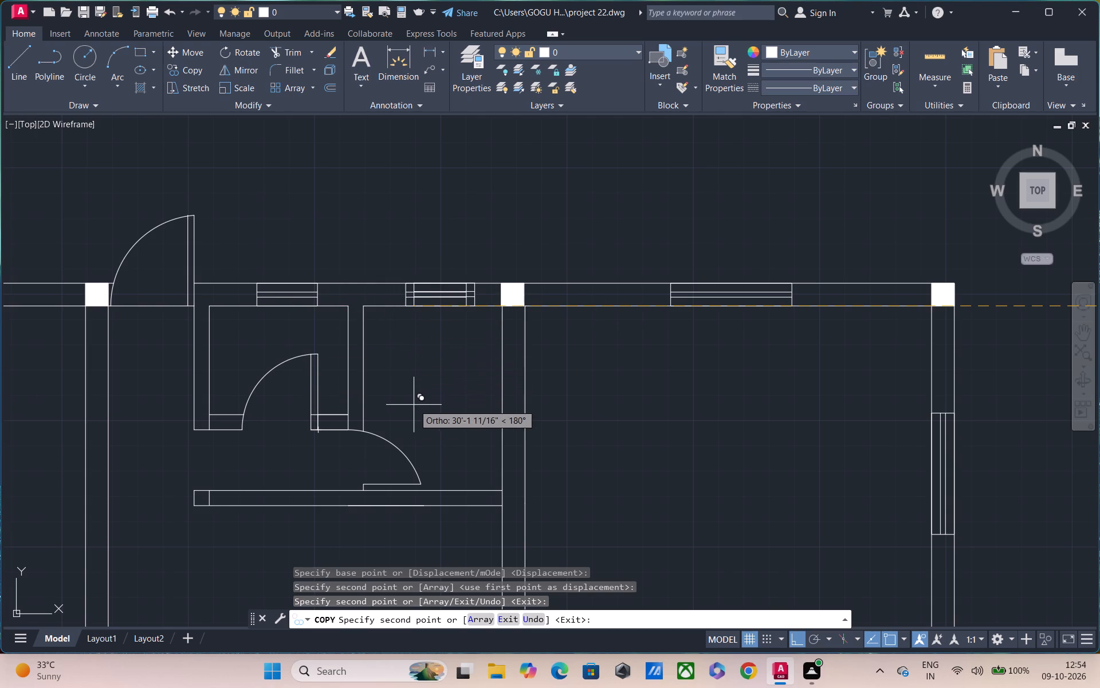
pyautogui.press('Escape')
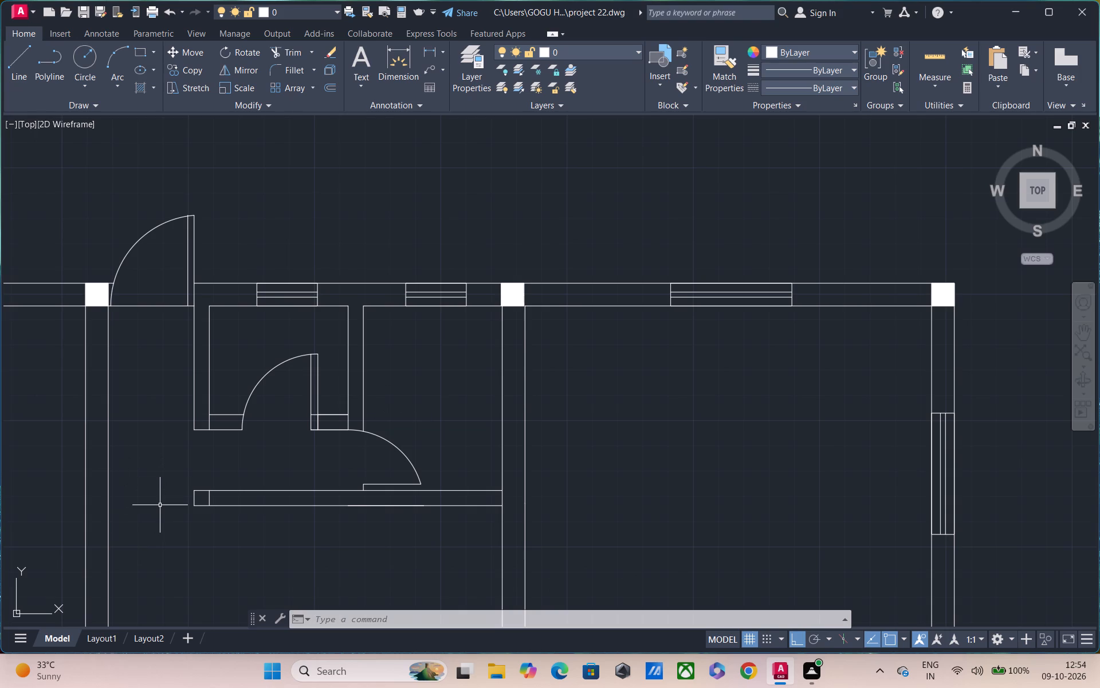
# Hatch the partition wall between the northwest and southwest rooms with the ANSI32 pattern.
pyautogui.scroll(-3, 166, 494)
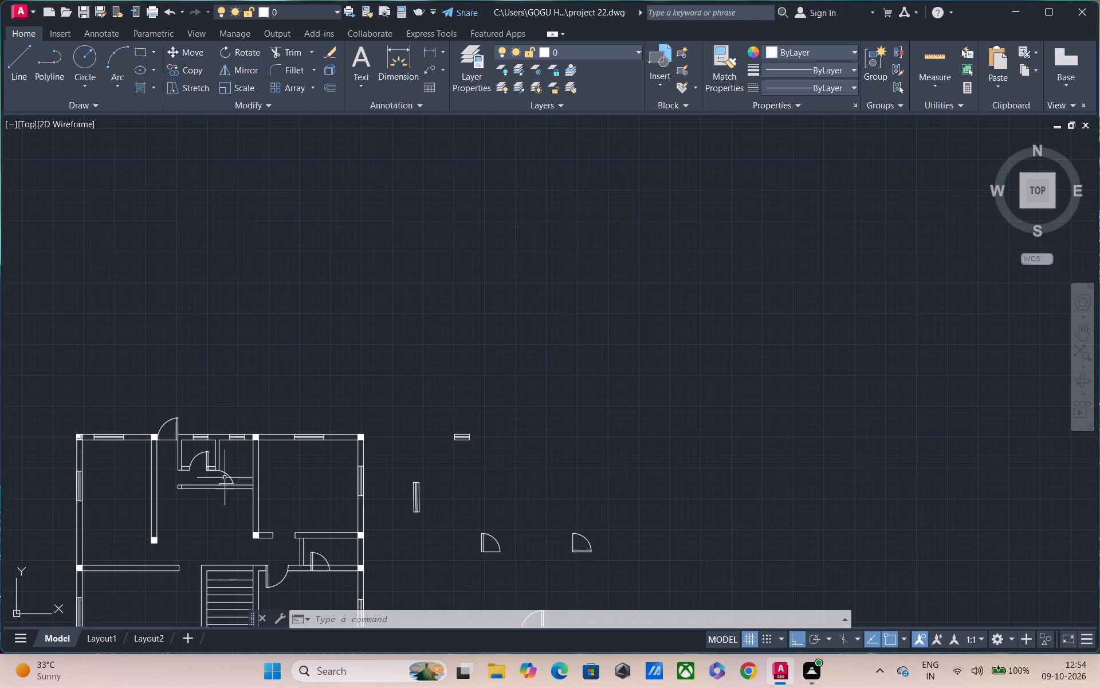
pyautogui.moveTo(250, 480); pyautogui.dragTo(253, 347, button='middle')
pyautogui.moveTo(282, 485); pyautogui.dragTo(391, 457, button='middle')
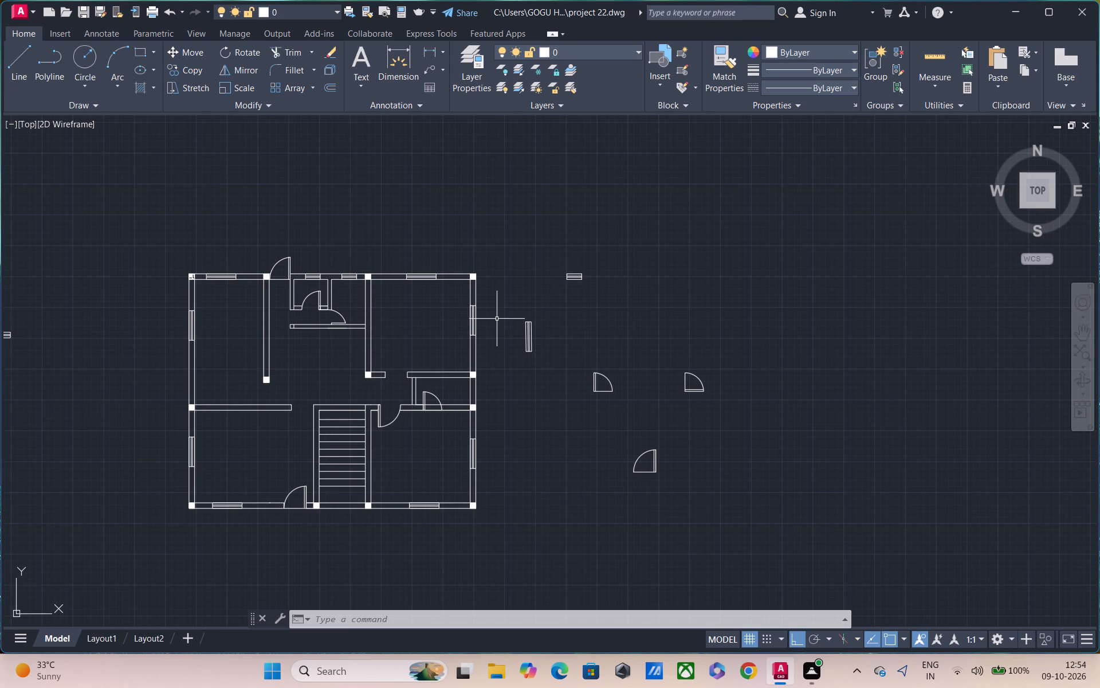
pyautogui.scroll(1, 403, 321)
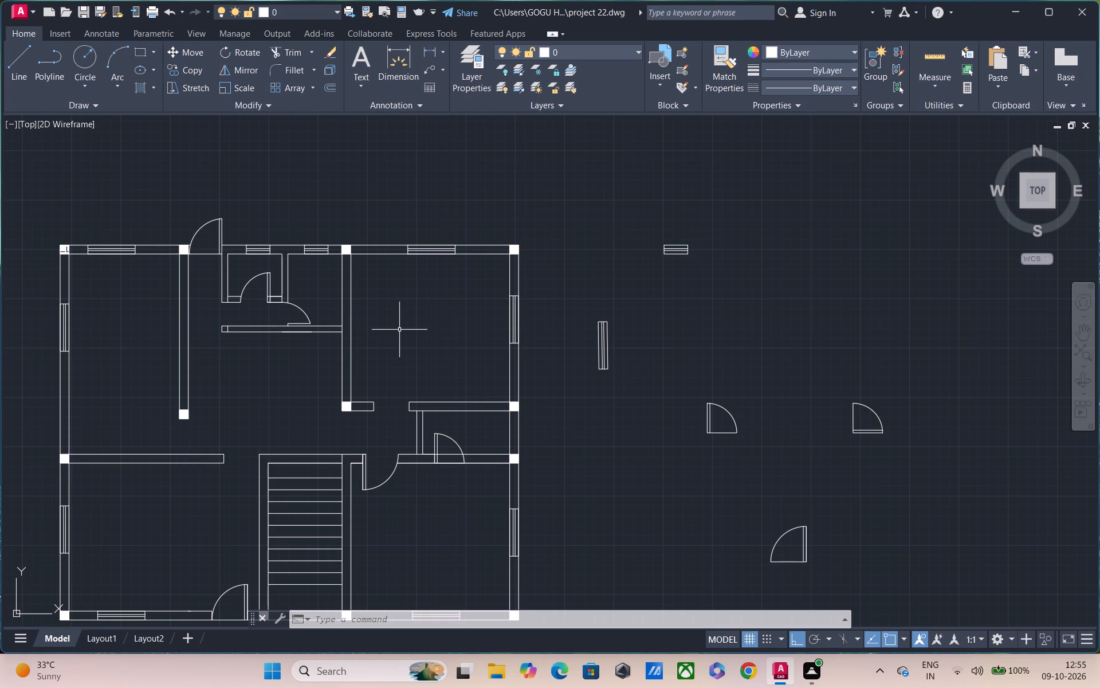
pyautogui.moveTo(447, 376); pyautogui.dragTo(452, 281, button='middle')
pyautogui.scroll(1, 404, 333)
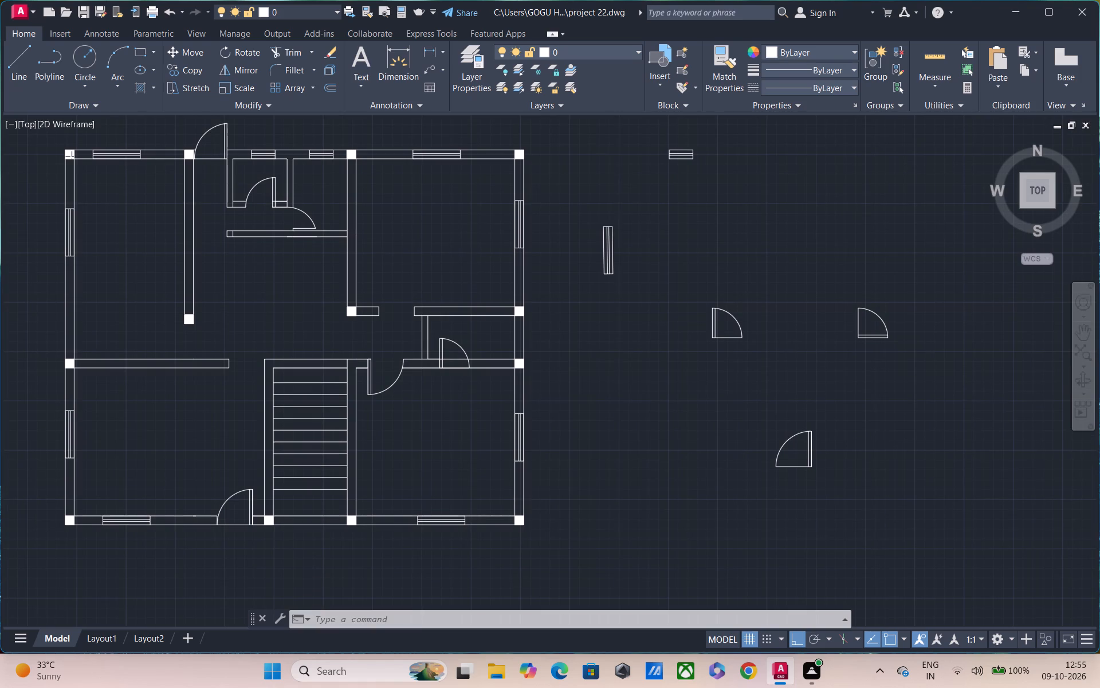
pyautogui.scroll(-1, 404, 333)
pyautogui.moveTo(353, 410); pyautogui.dragTo(384, 353, button='middle')
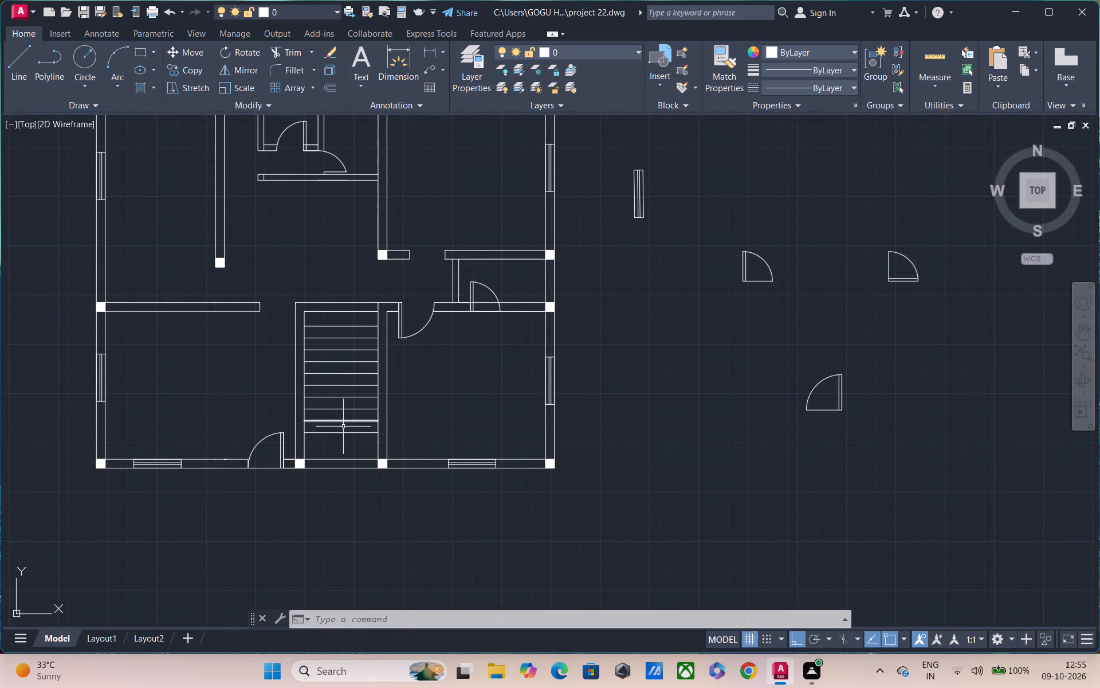
pyautogui.press('Escape')
pyautogui.write('ha')
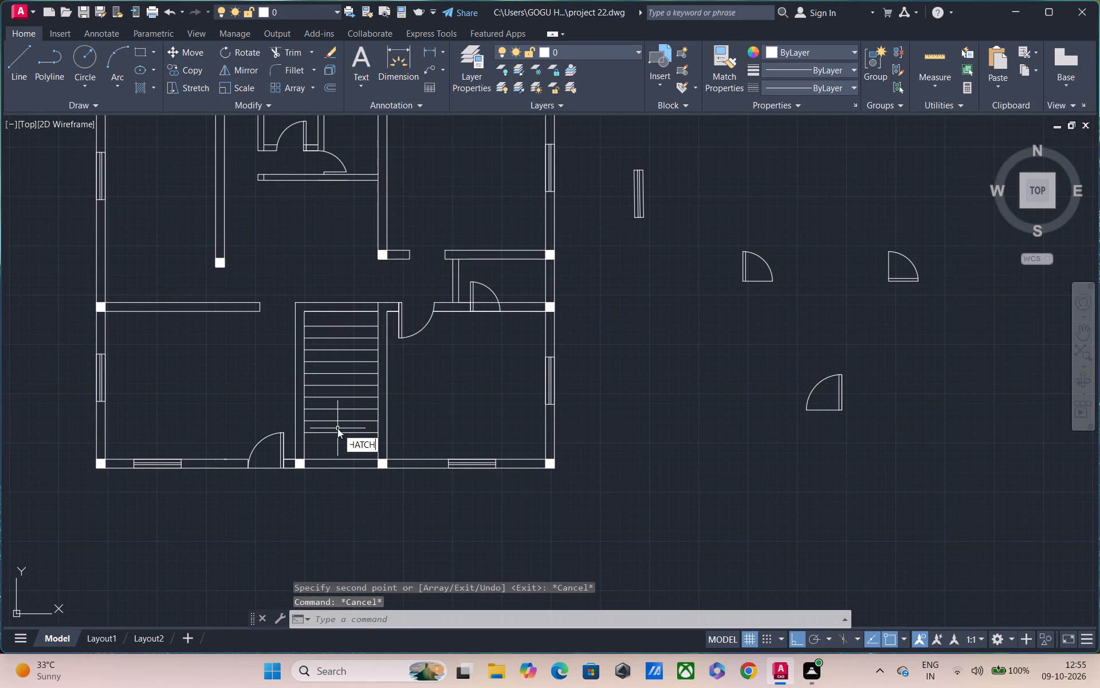
pyautogui.click(402, 465)
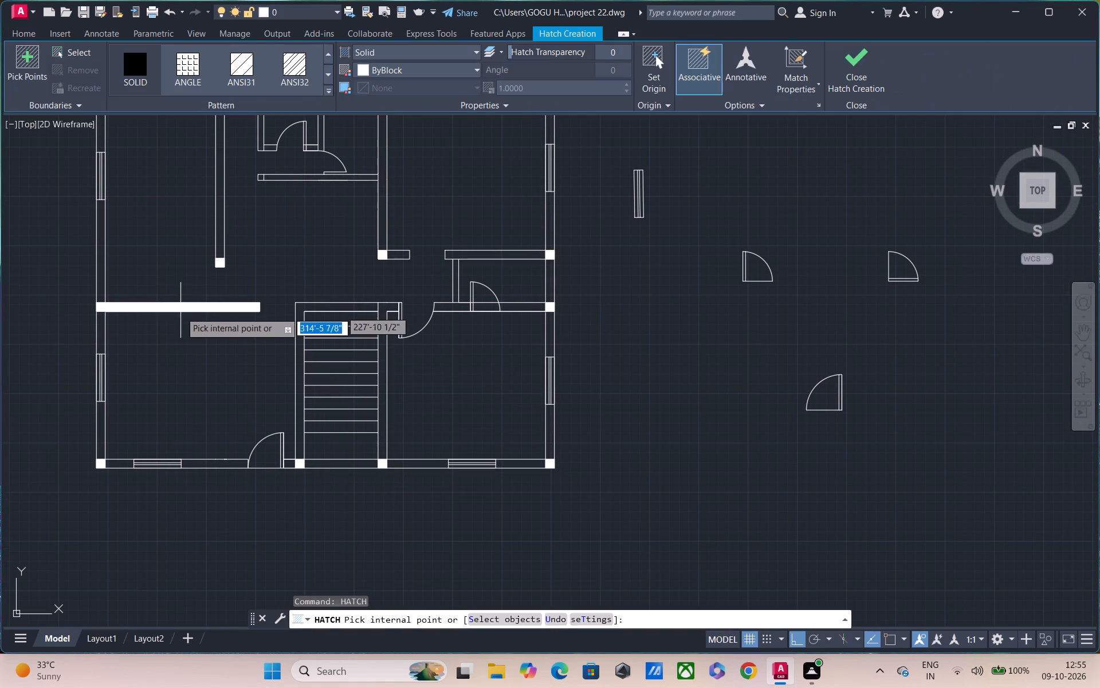
pyautogui.click(250, 65)
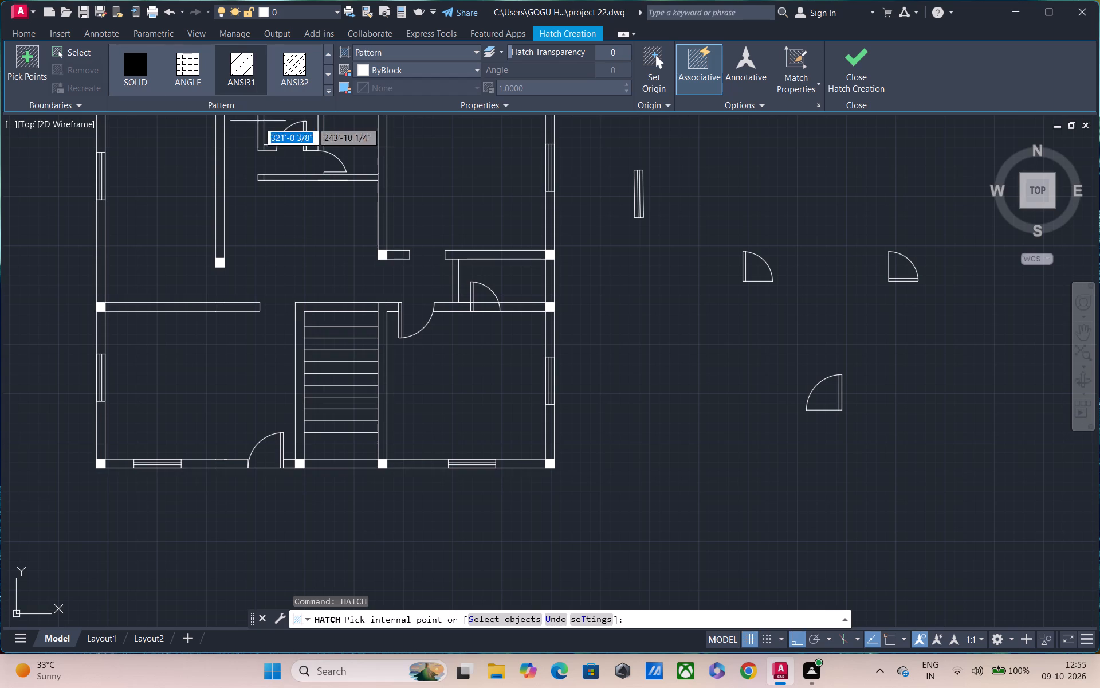
pyautogui.click(280, 75)
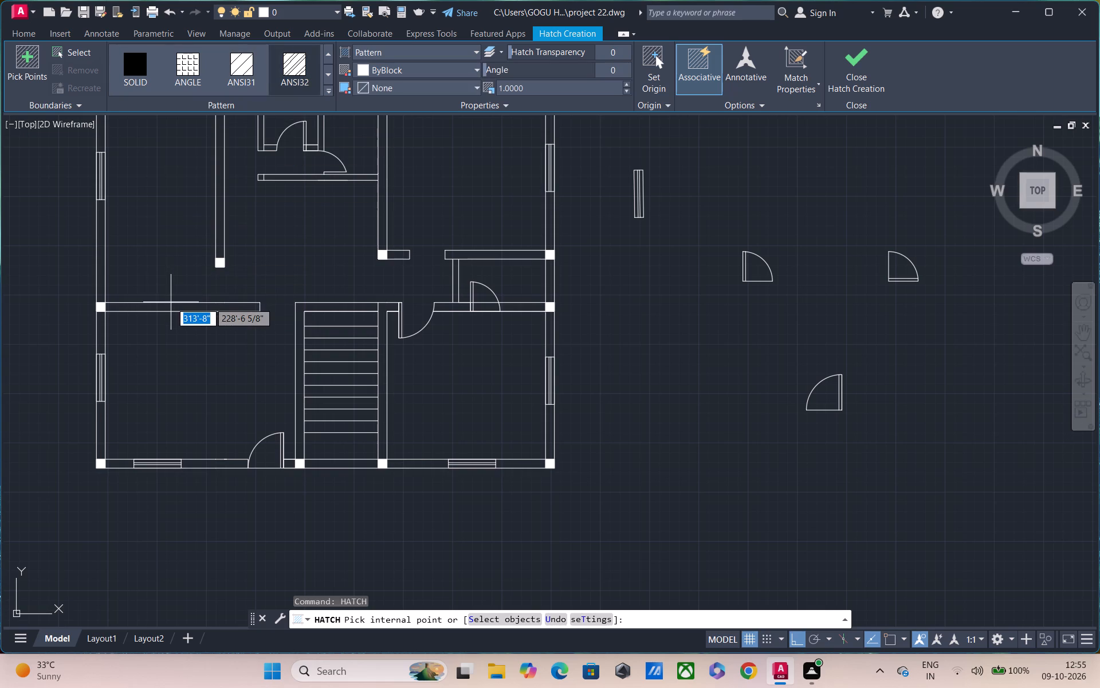
pyautogui.click(169, 308)
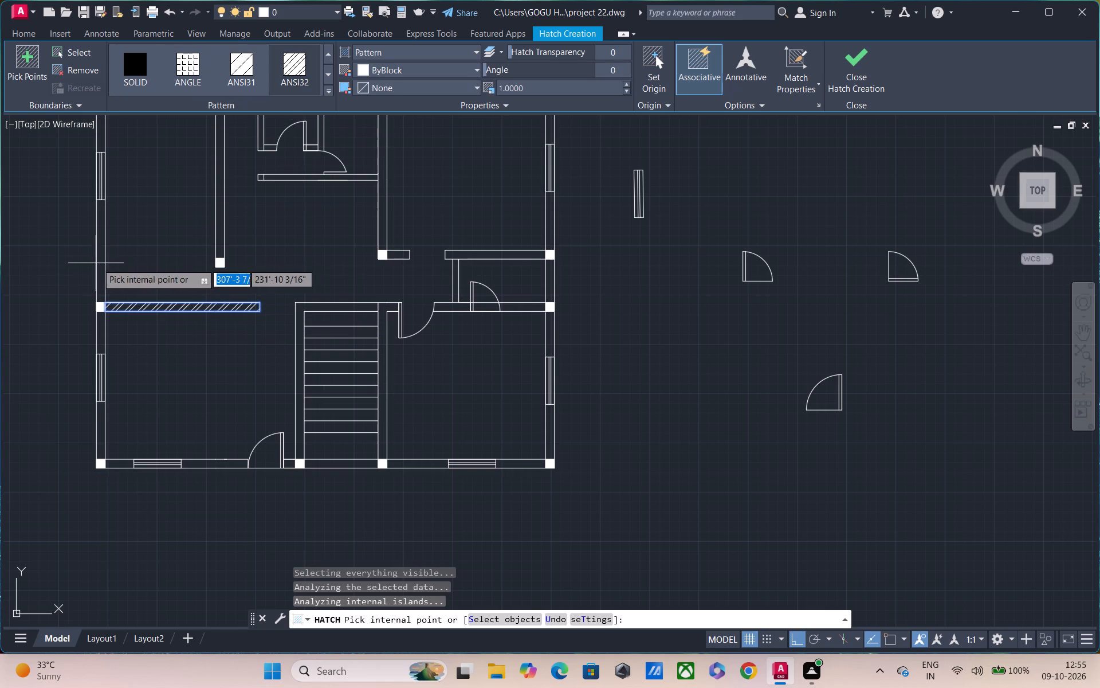
# Hatch the west wall segments around the two west windows, plus the partition east of the northwest room, with ANSI32.
pyautogui.click(101, 261)
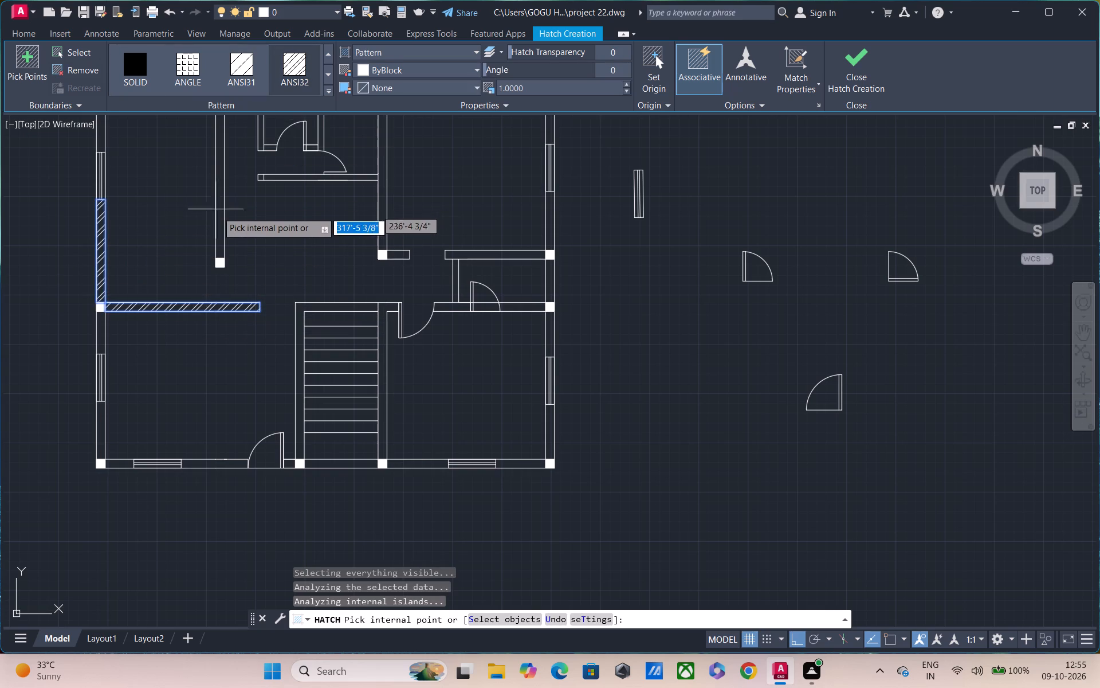
pyautogui.click(220, 212)
pyautogui.click(101, 338)
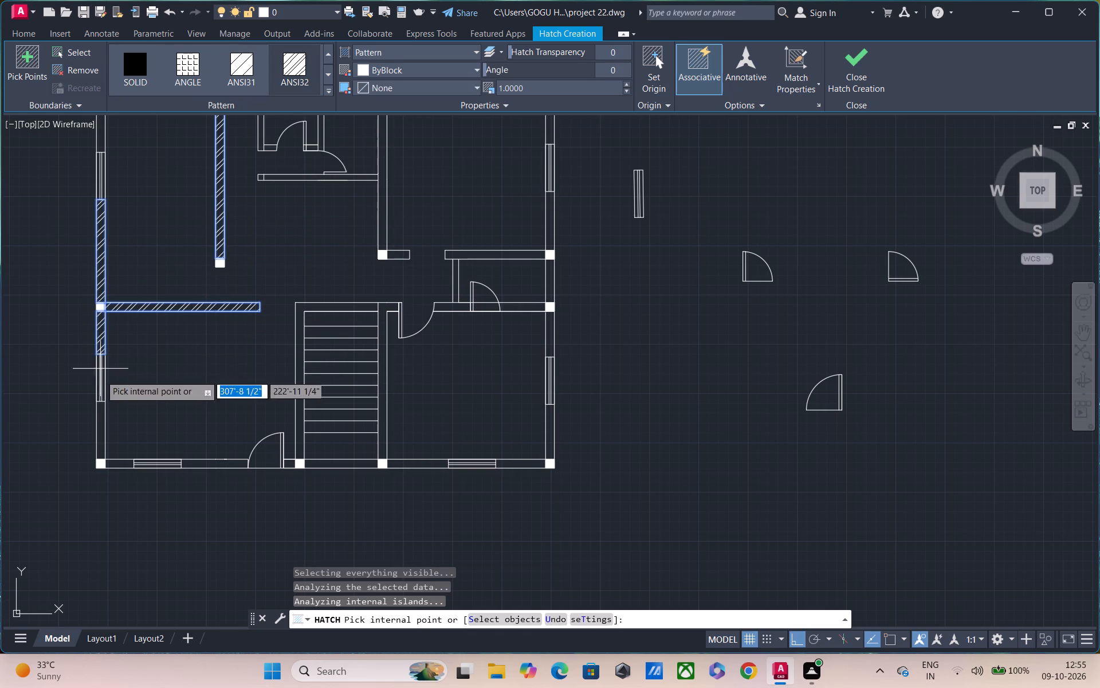
pyautogui.click(99, 425)
# Hatch the south wall segments between its columns, windows and door, plus the east wall below the southeast room's window.
pyautogui.scroll(1, 119, 464)
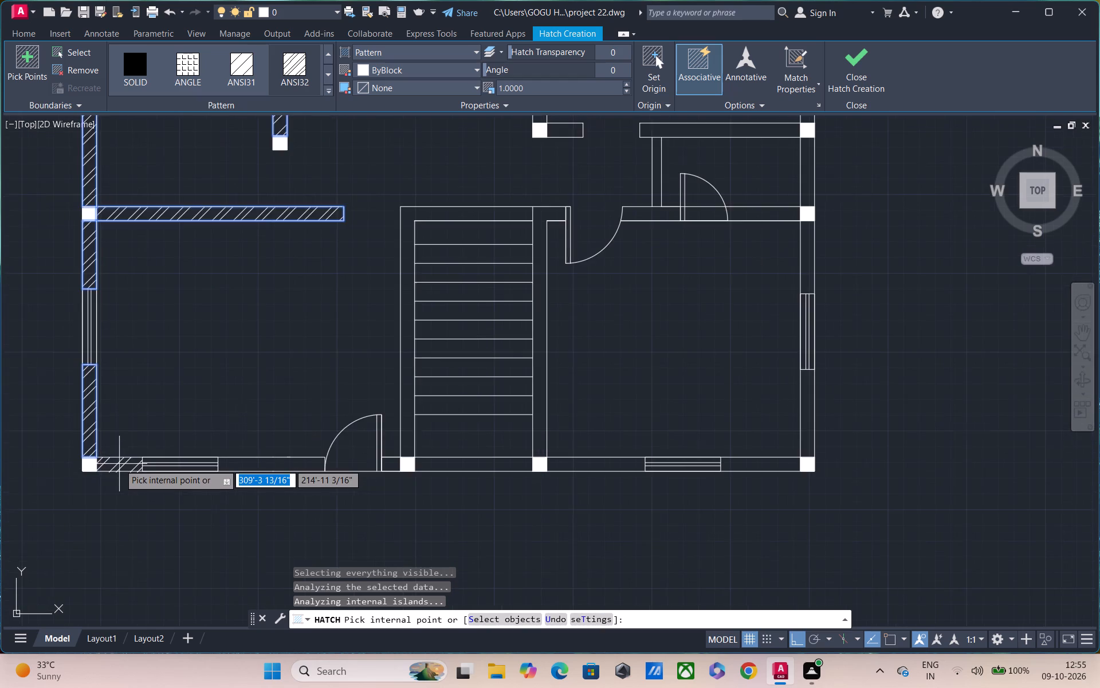
pyautogui.scroll(2, 119, 464)
pyautogui.click(119, 464)
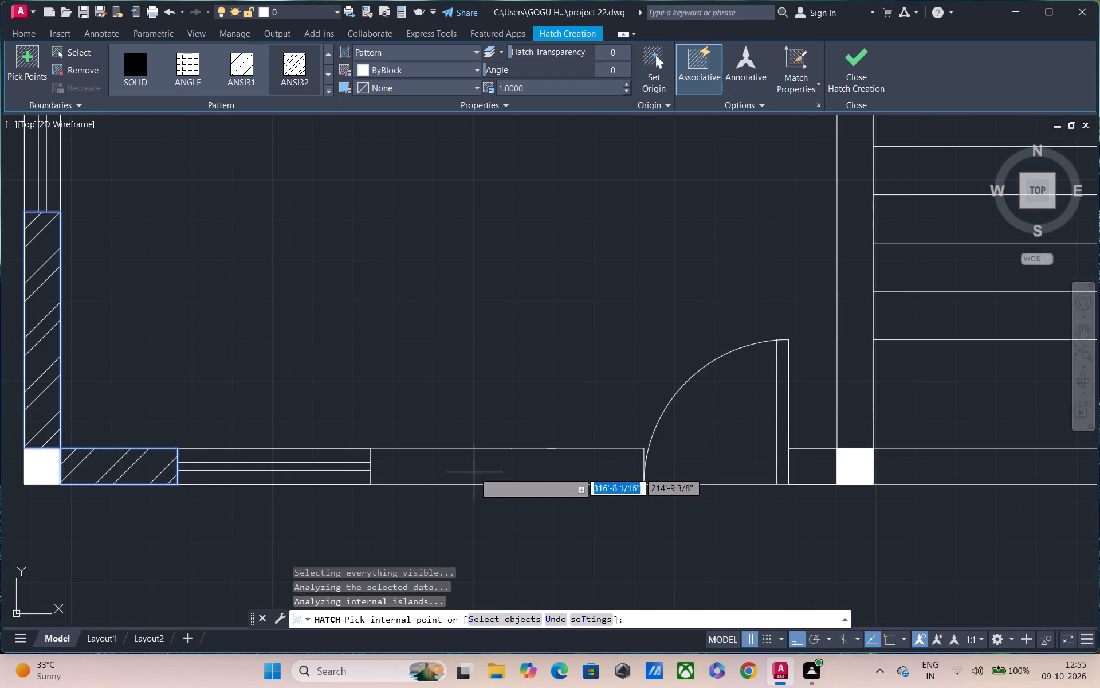
pyautogui.click(473, 471)
pyautogui.scroll(-3, 477, 461)
pyautogui.moveTo(502, 413); pyautogui.dragTo(487, 347, button='middle')
pyautogui.scroll(2, 583, 412)
pyautogui.click(576, 377)
pyautogui.click(482, 379)
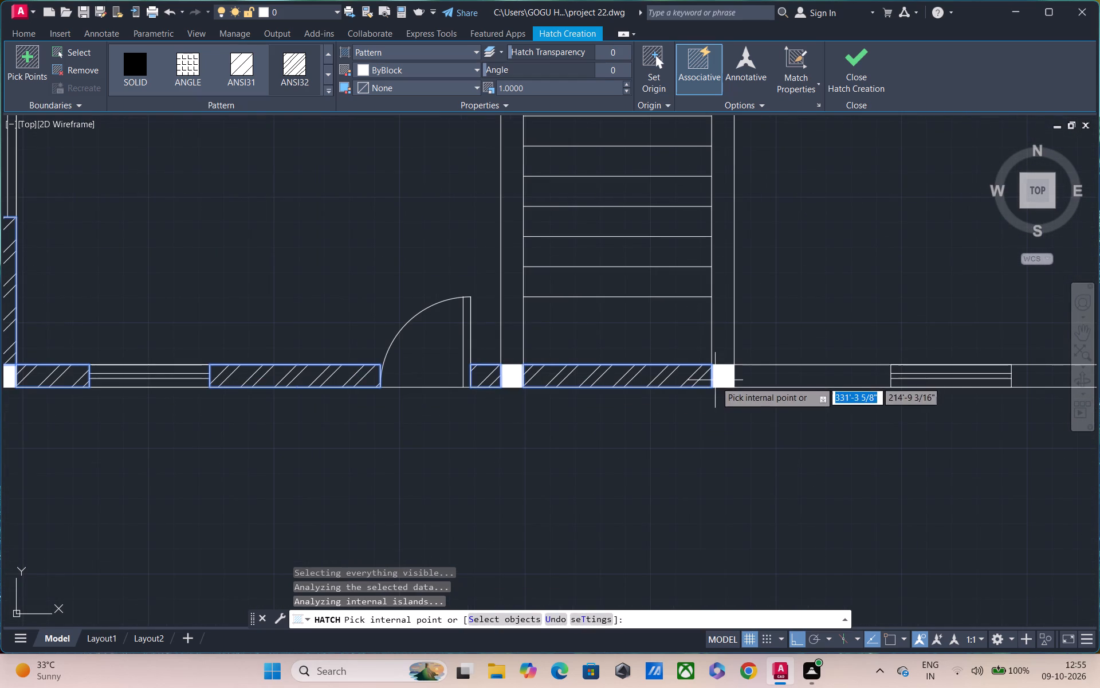
pyautogui.click(754, 378)
pyautogui.moveTo(777, 370); pyautogui.dragTo(474, 370, button='middle')
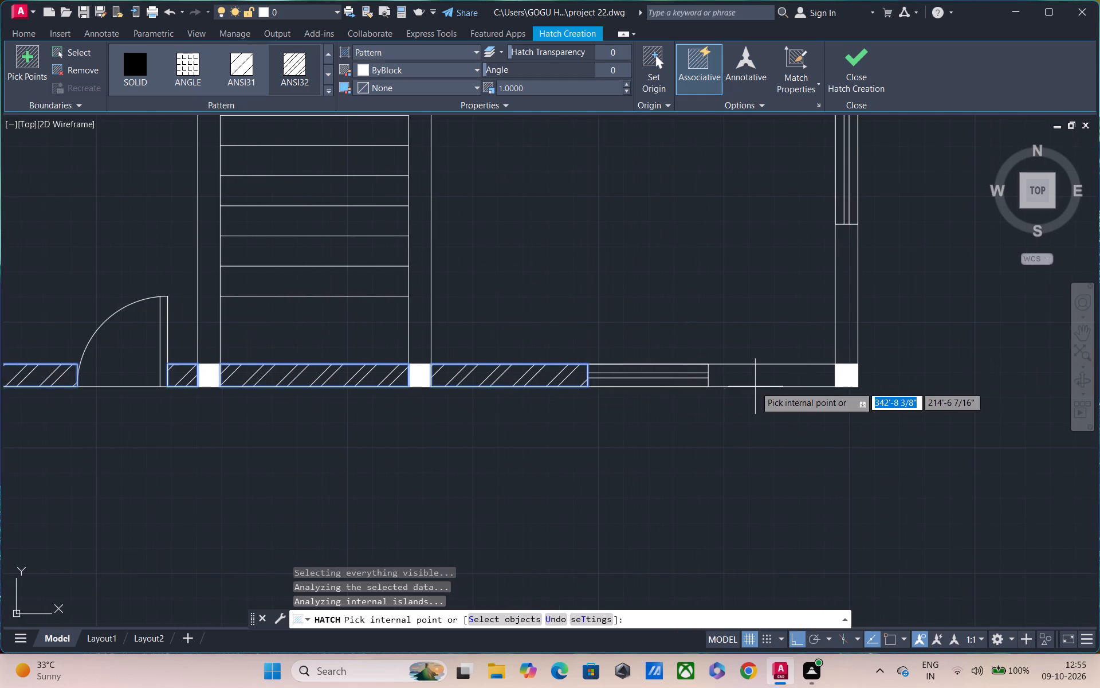
pyautogui.click(757, 370)
pyautogui.click(846, 296)
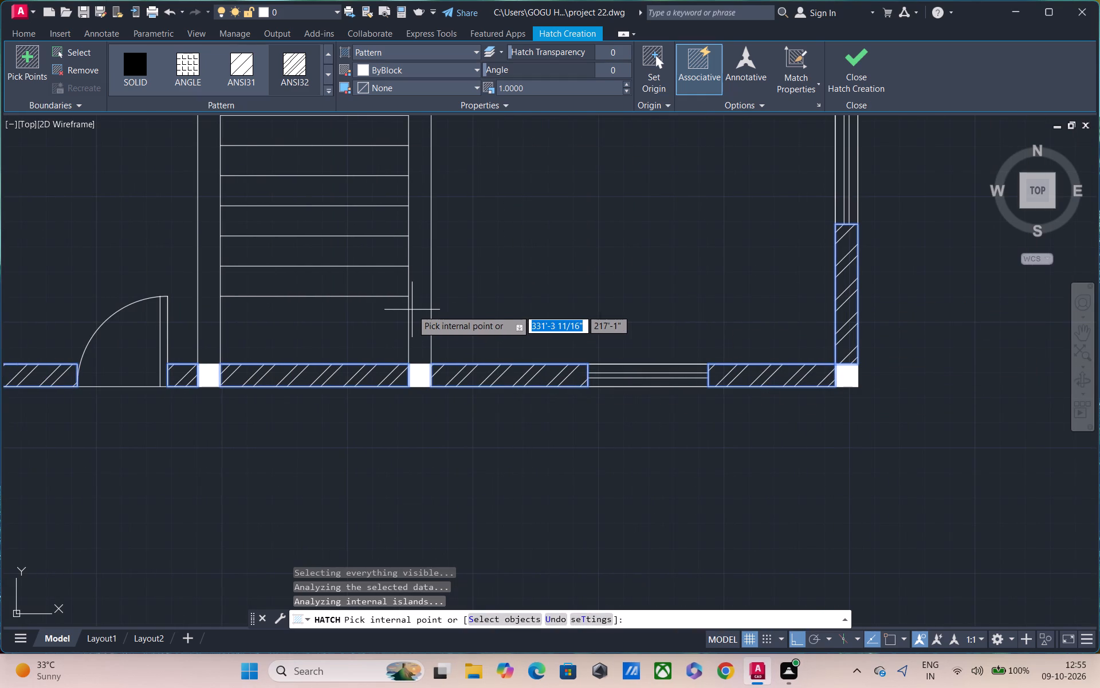
# Hatch the stairwell's east and west side walls together with the wall along its north end.
pyautogui.click(423, 301)
pyautogui.click(214, 291)
# Hatch the walls enclosing the small room beside the east wall, on both sides of its door.
pyautogui.moveTo(218, 295); pyautogui.dragTo(286, 472, button='middle')
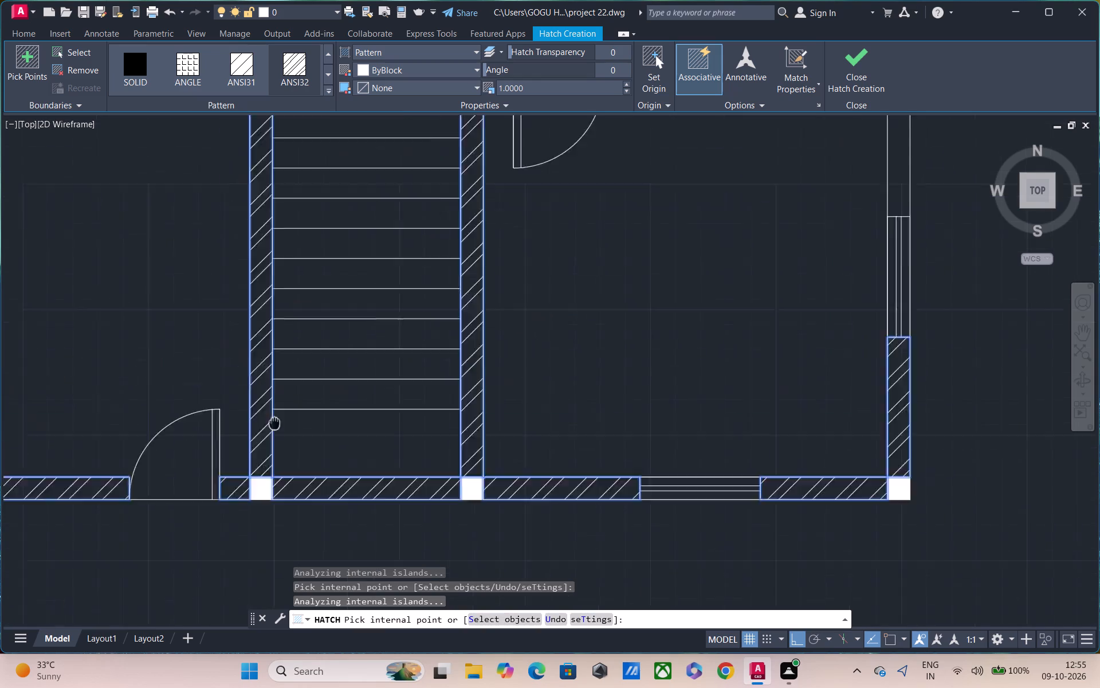
pyautogui.moveTo(286, 472); pyautogui.dragTo(304, 545, button='middle')
pyautogui.scroll(-1, 304, 546)
pyautogui.click(552, 345)
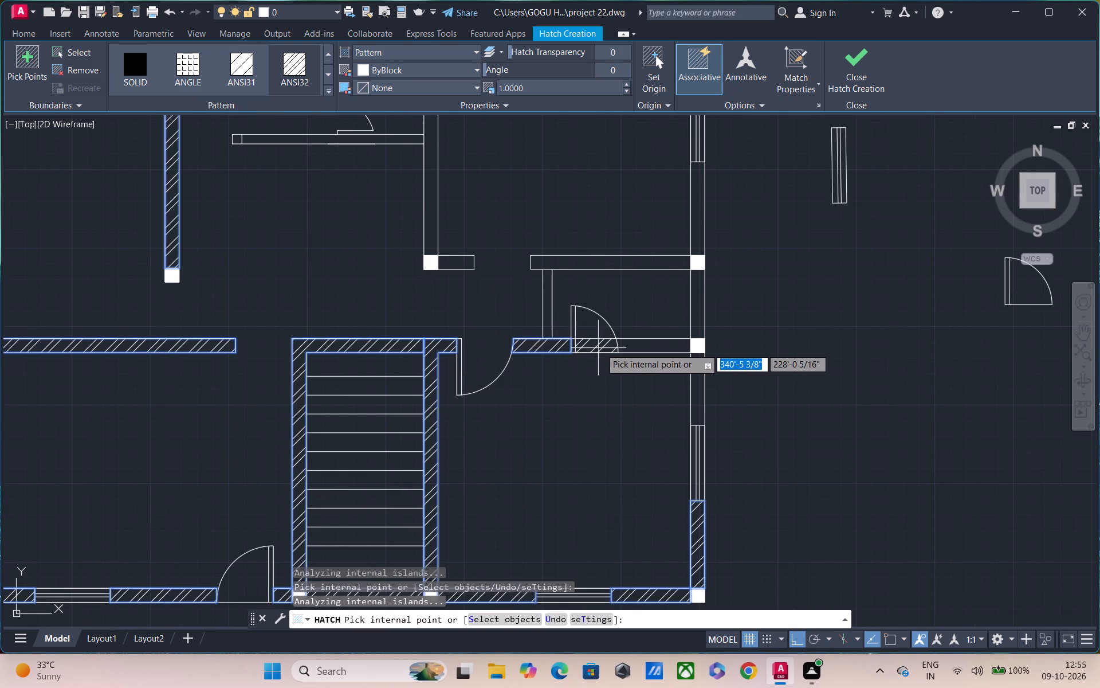
pyautogui.click(653, 345)
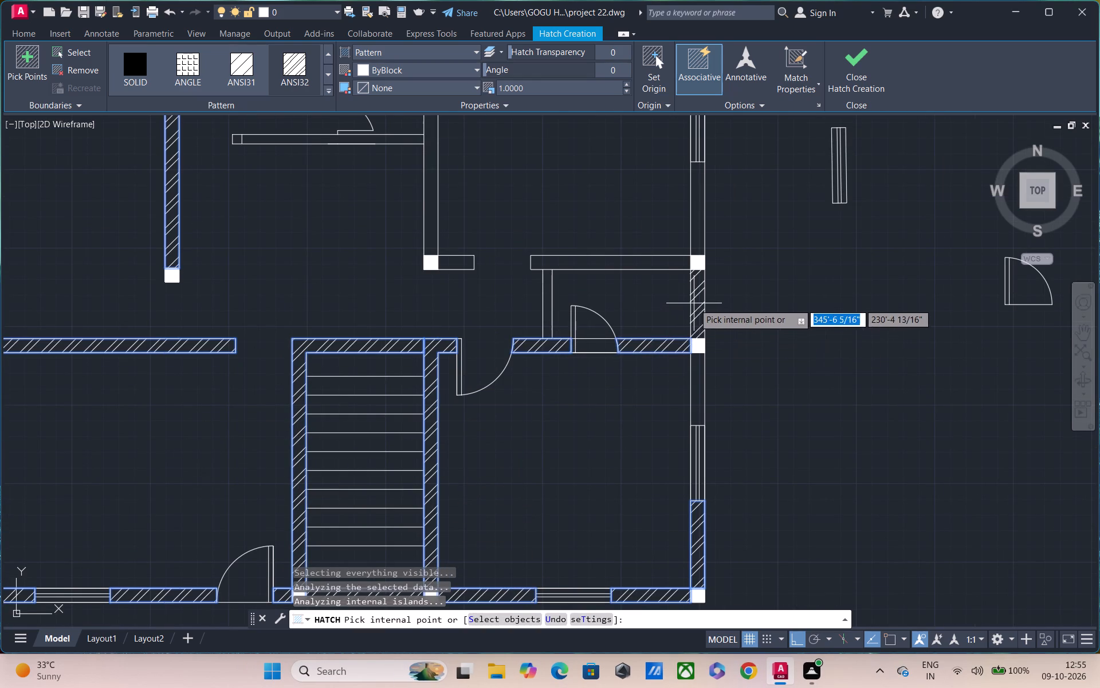
pyautogui.click(694, 303)
pyautogui.click(647, 263)
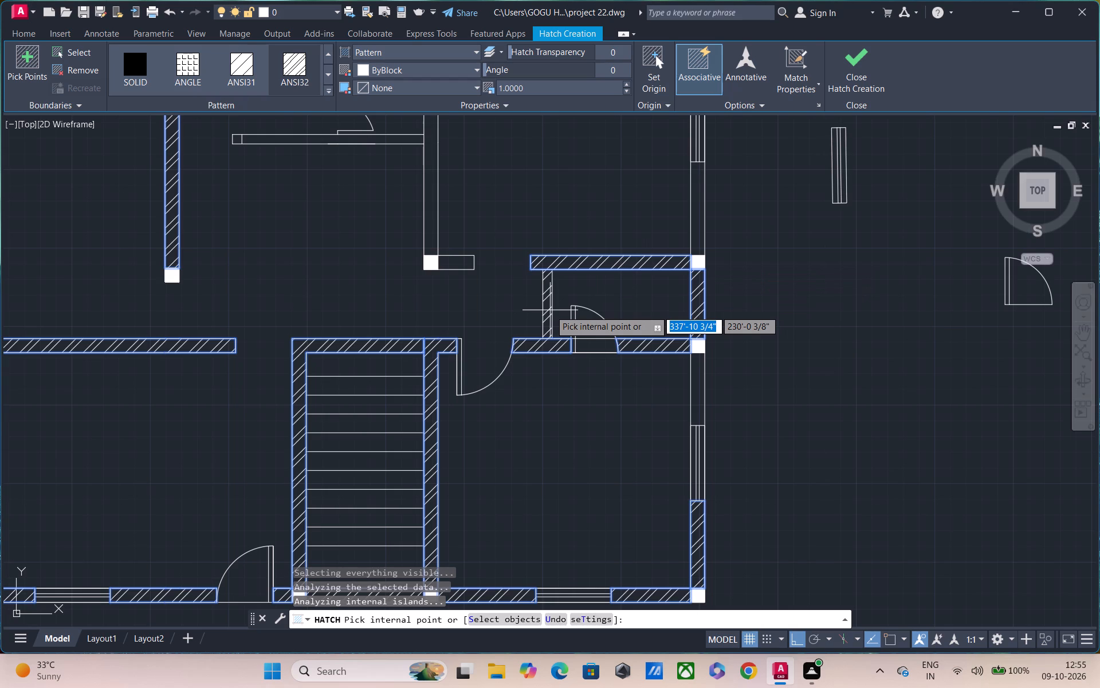
pyautogui.click(550, 306)
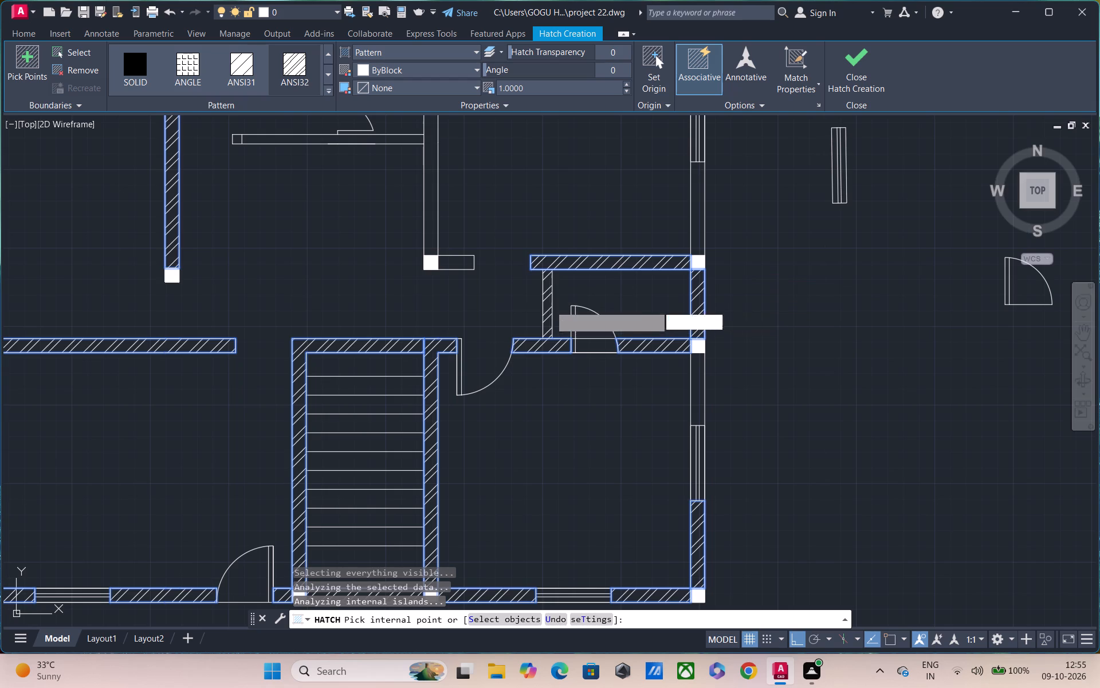
# Hatch the east wall segments north and south of the northeast room's window.
pyautogui.moveTo(686, 354); pyautogui.dragTo(681, 394, button='middle')
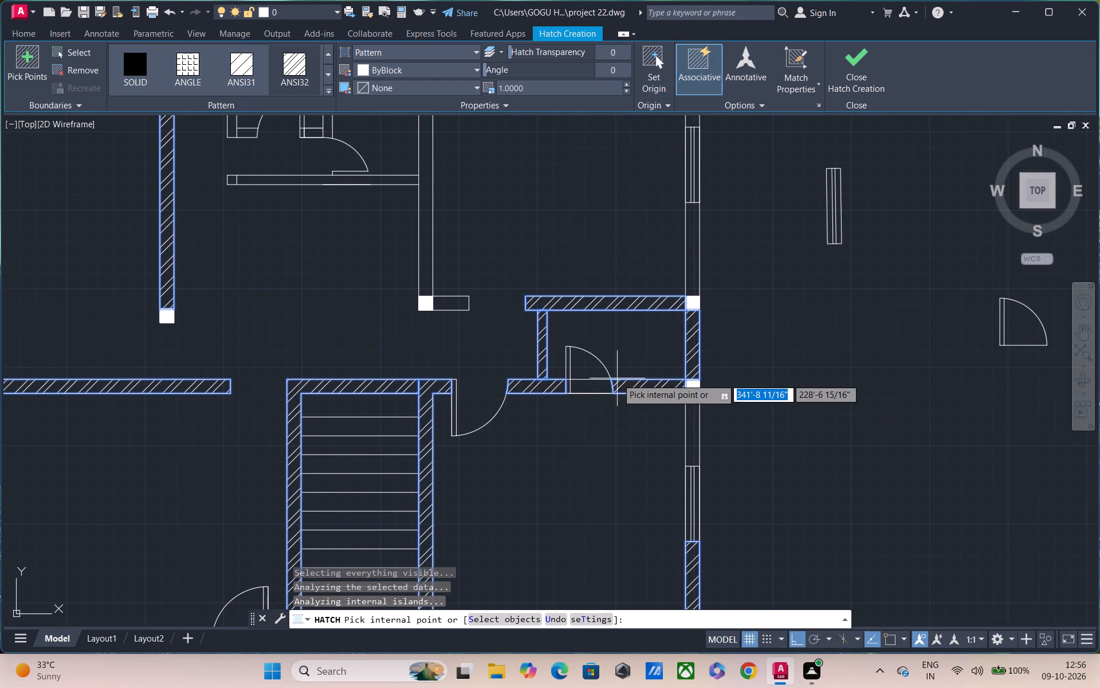
pyautogui.scroll(-1, 617, 378)
pyautogui.click(667, 294)
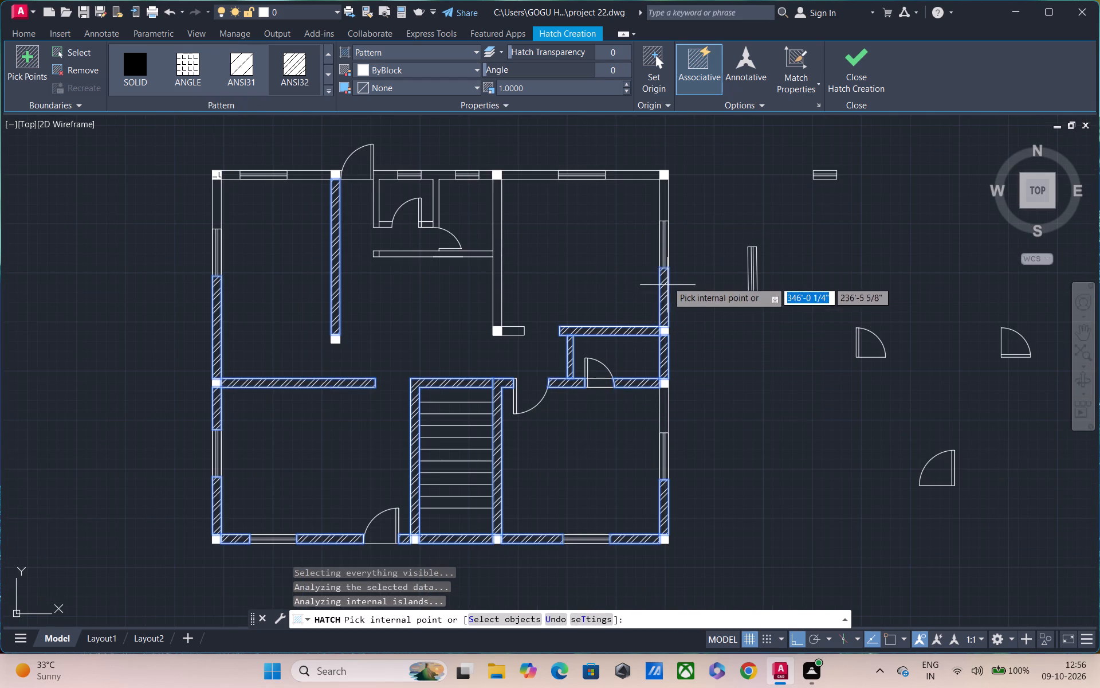
pyautogui.click(662, 202)
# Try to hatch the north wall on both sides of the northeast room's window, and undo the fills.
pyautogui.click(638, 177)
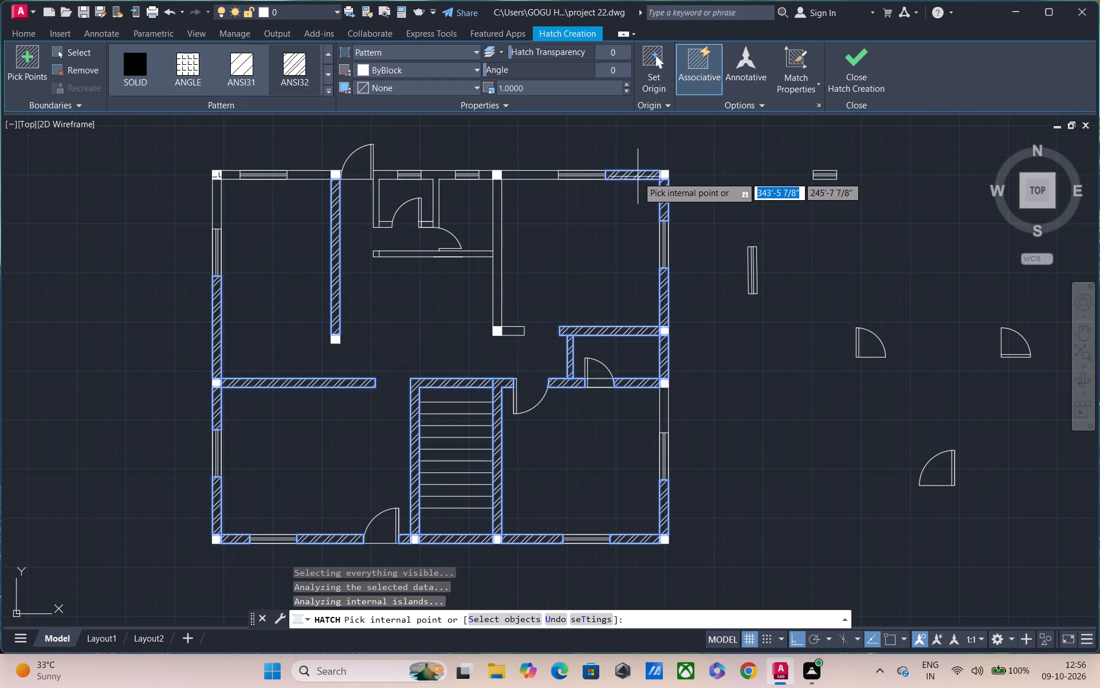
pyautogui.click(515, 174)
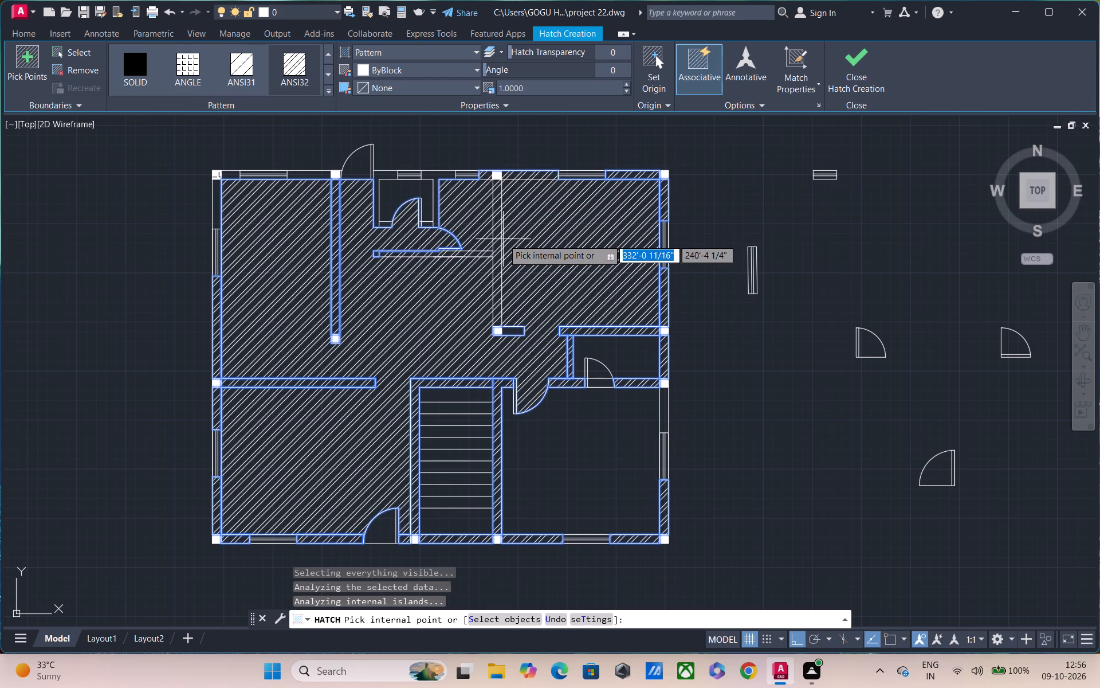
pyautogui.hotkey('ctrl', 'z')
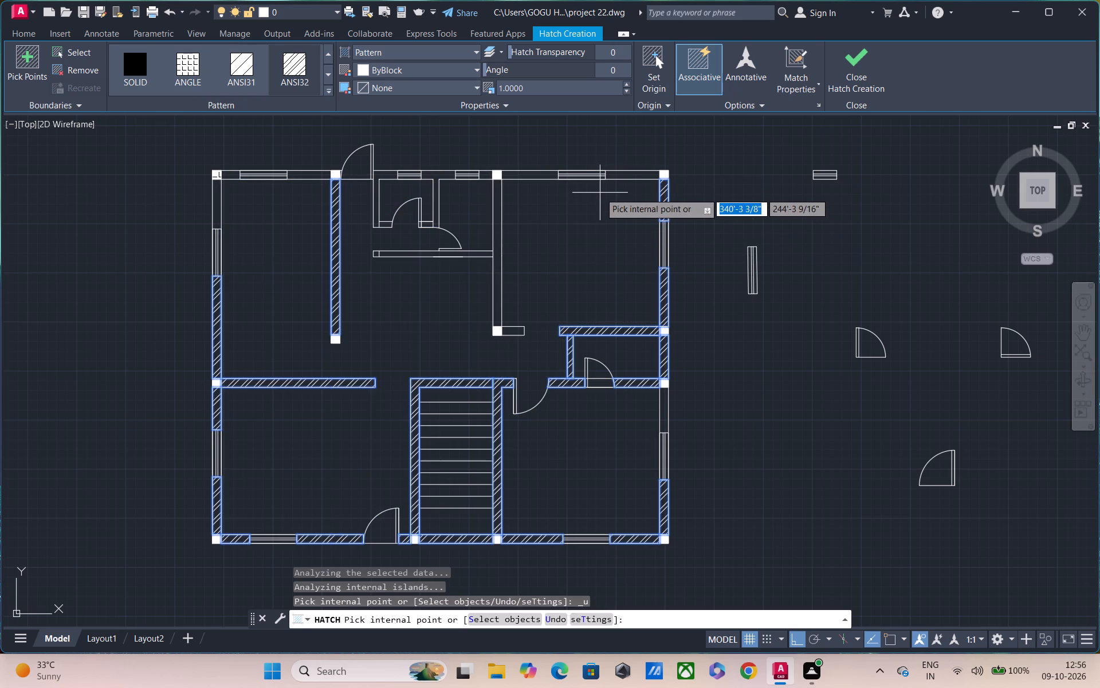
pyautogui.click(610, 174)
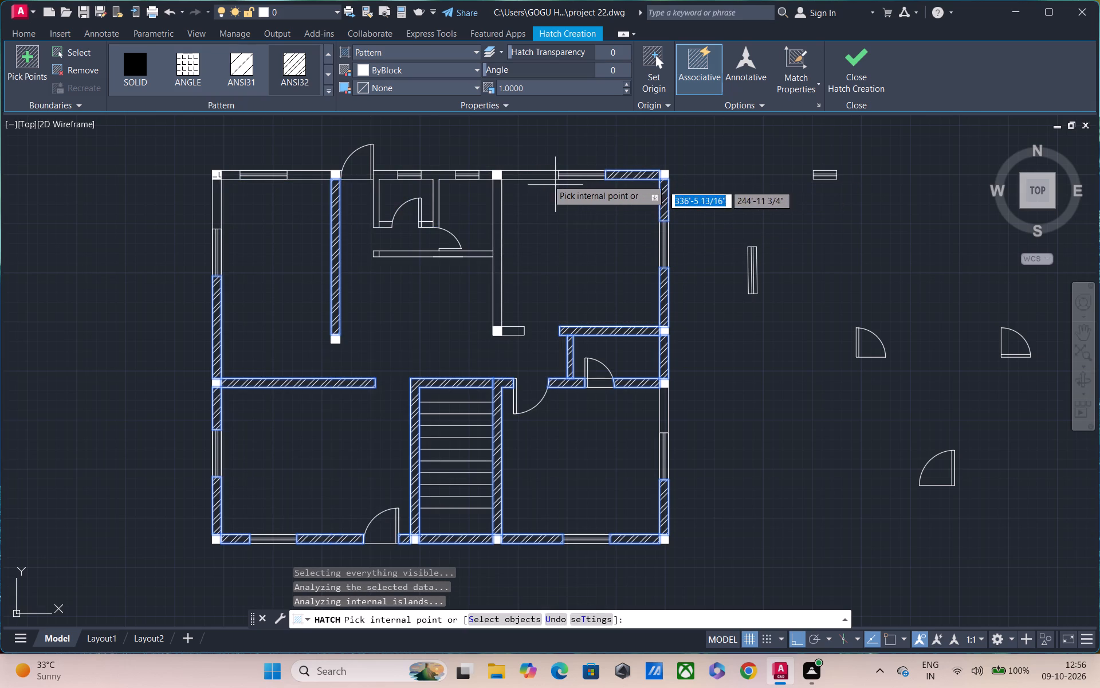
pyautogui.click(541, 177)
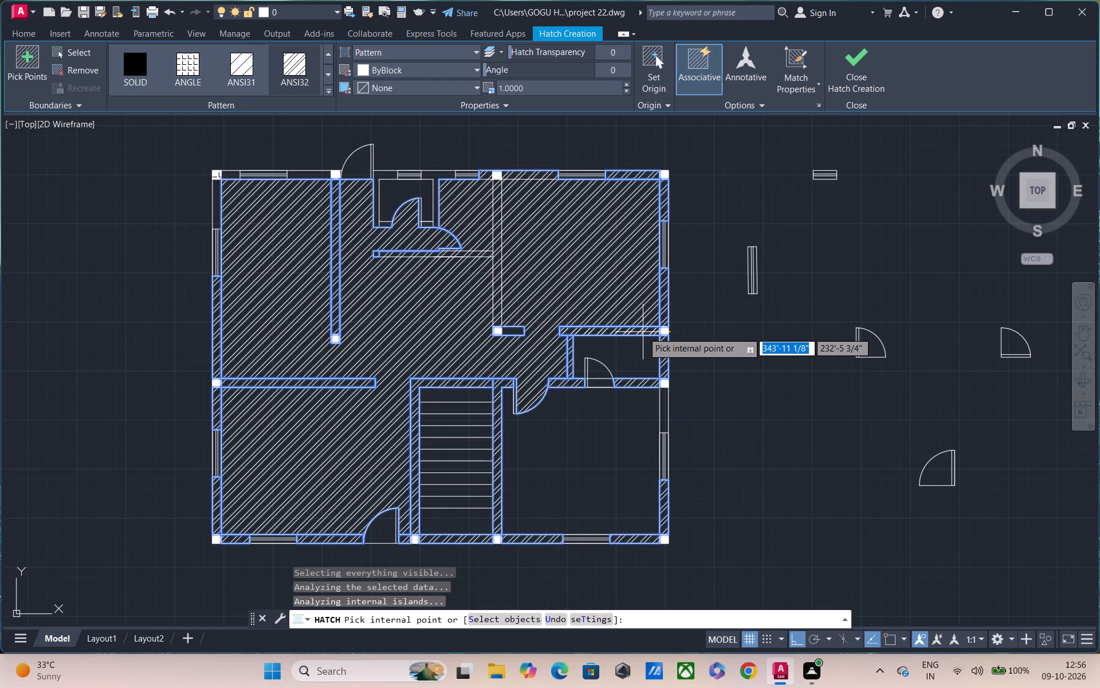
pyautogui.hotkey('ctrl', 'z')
# Draw a short line from the southeast corner of the column at the northeast room's northwest corner to the adjoining partition's east face.
pyautogui.scroll(2, 606, 280)
pyautogui.moveTo(592, 264); pyautogui.dragTo(632, 500, button='middle')
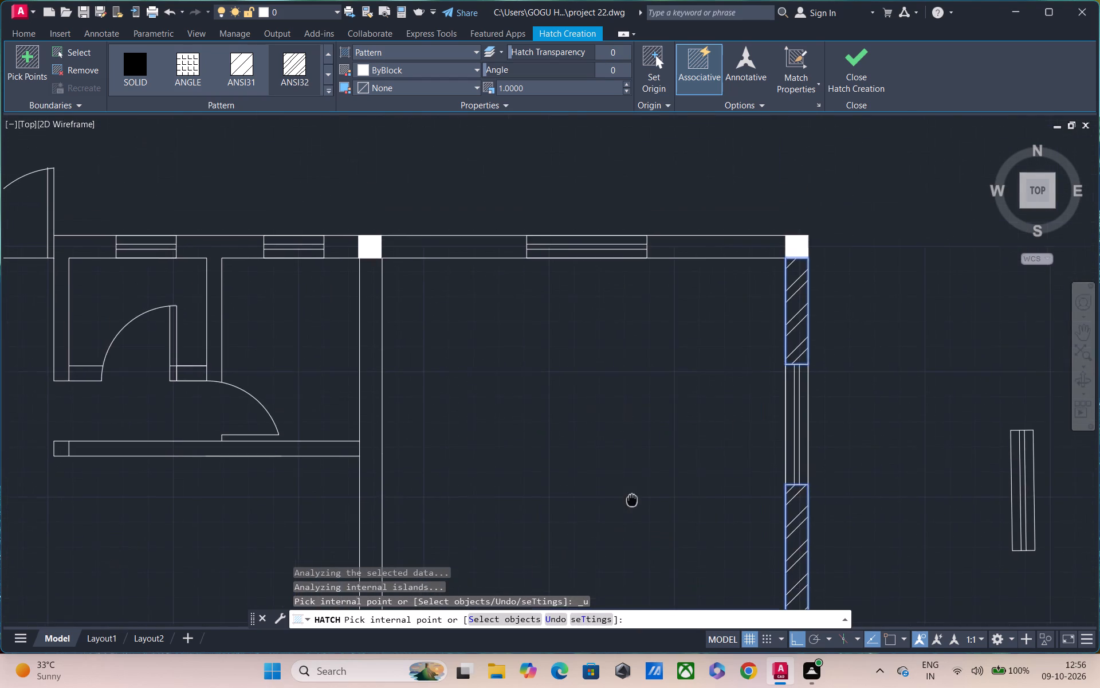
pyautogui.moveTo(430, 323); pyautogui.dragTo(450, 363, button='middle')
pyautogui.scroll(1, 363, 310)
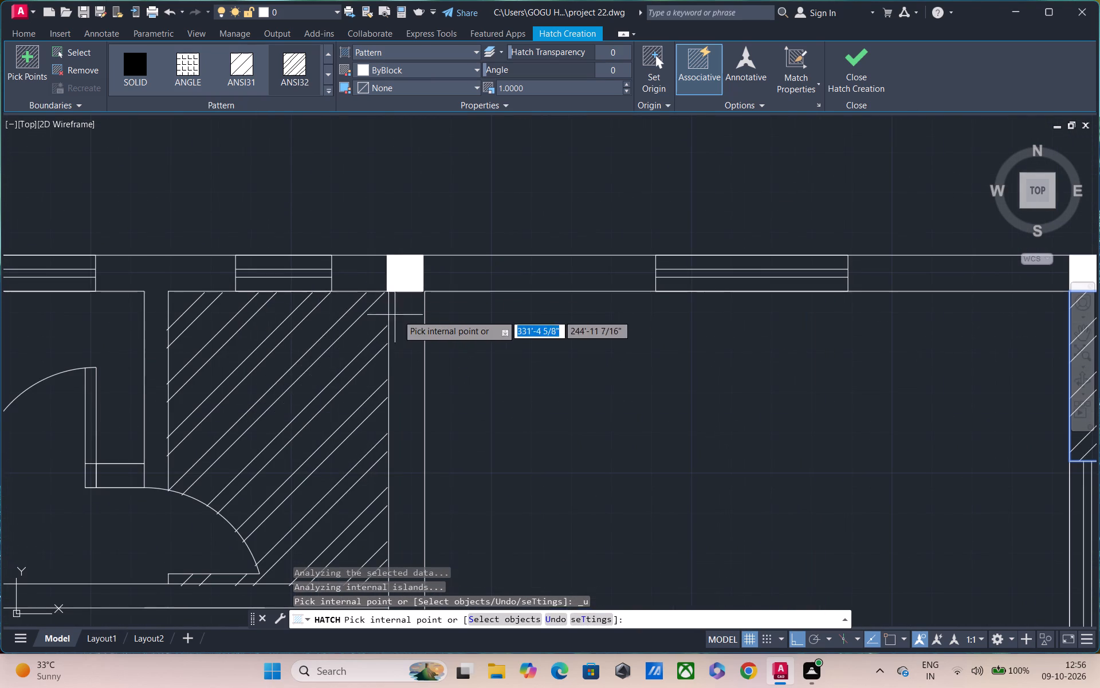
pyautogui.scroll(3, 429, 304)
pyautogui.scroll(-3, 429, 295)
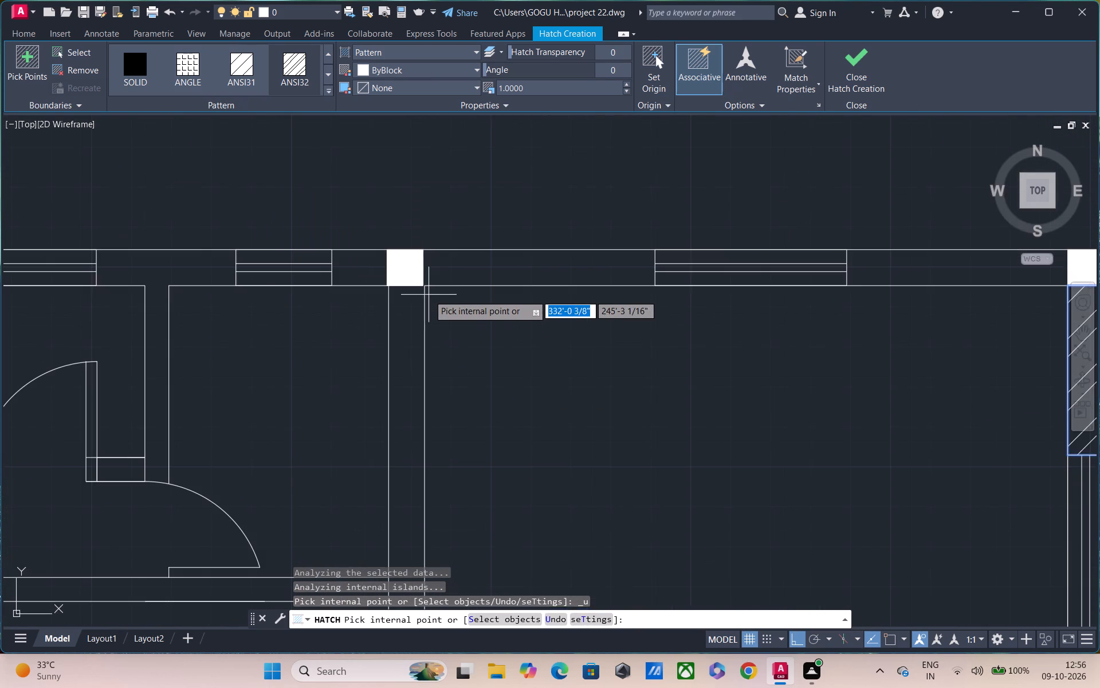
pyautogui.press('Escape')
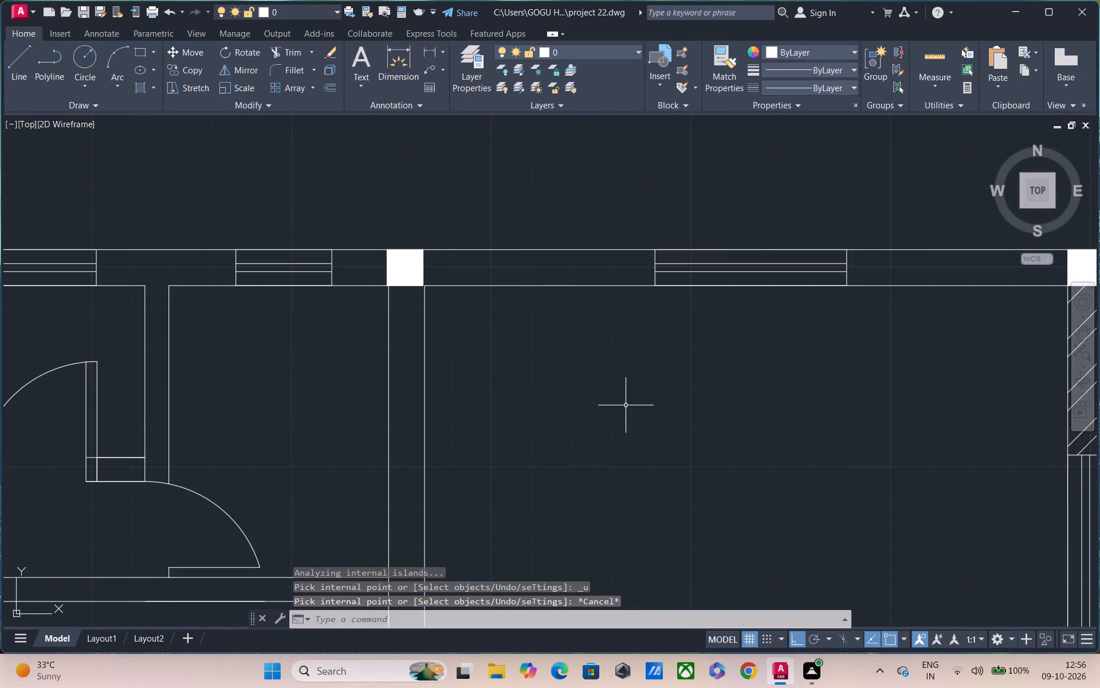
pyautogui.write('l')
pyautogui.press('space')
pyautogui.scroll(2, 548, 350)
pyautogui.moveTo(459, 347); pyautogui.dragTo(622, 548, button='middle')
pyautogui.scroll(3, 393, 389)
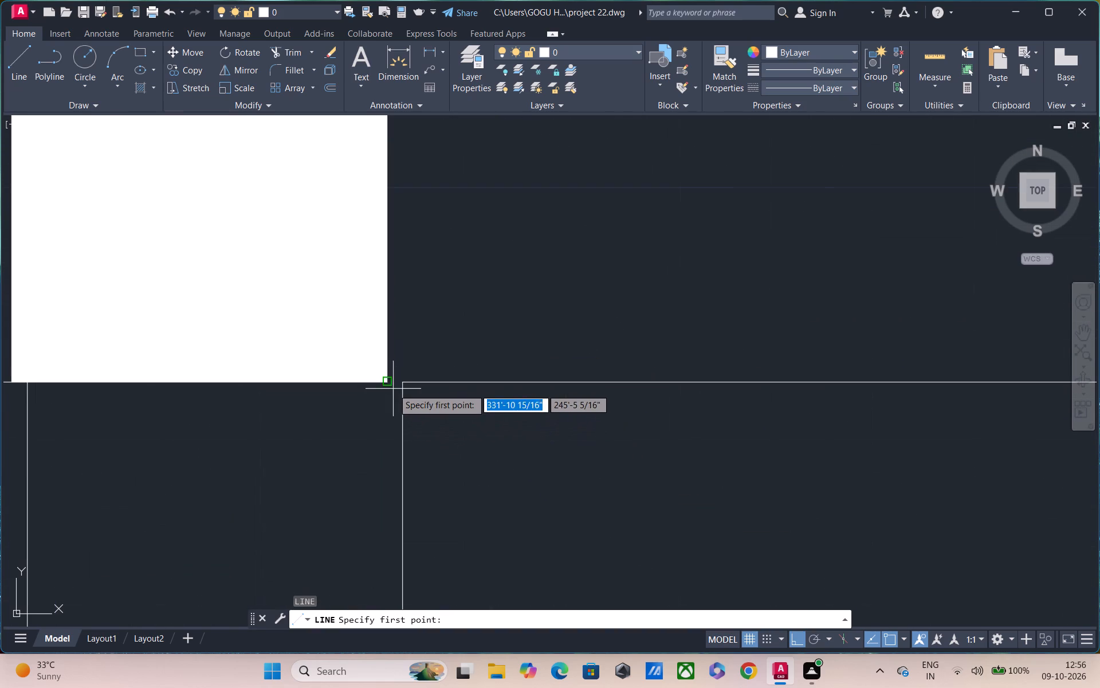
pyautogui.click(384, 378)
pyautogui.click(400, 378)
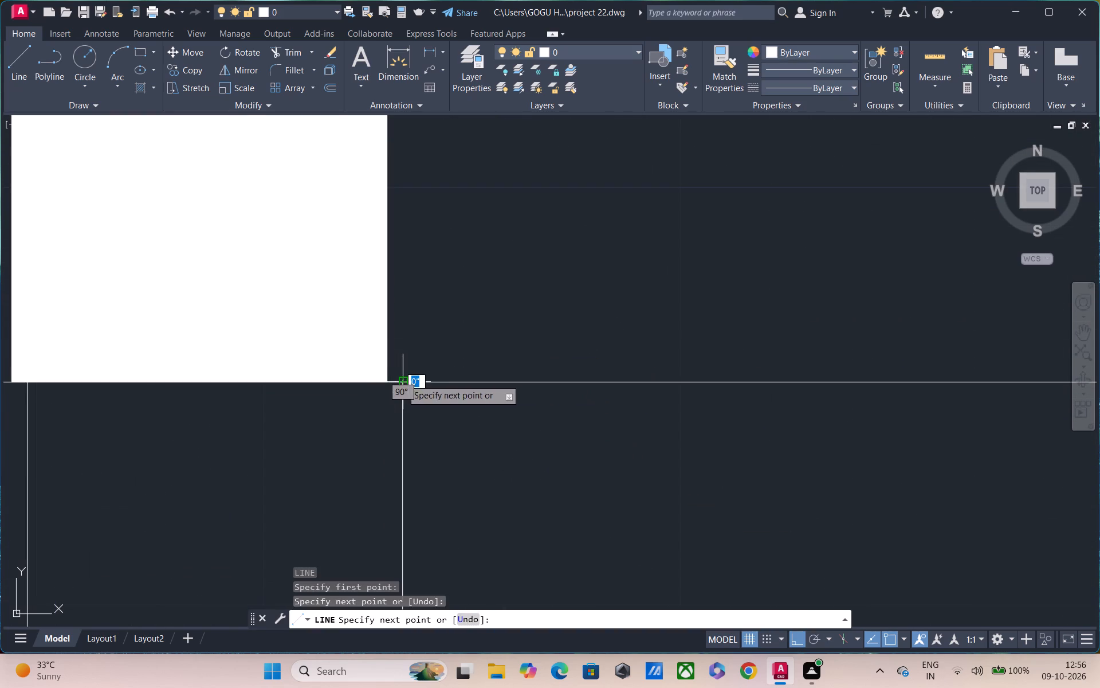
pyautogui.press('Escape')
# Hatch the north wall segment between that column and the northeast room's window with ANSI32.
pyautogui.write('h')
pyautogui.press('space')
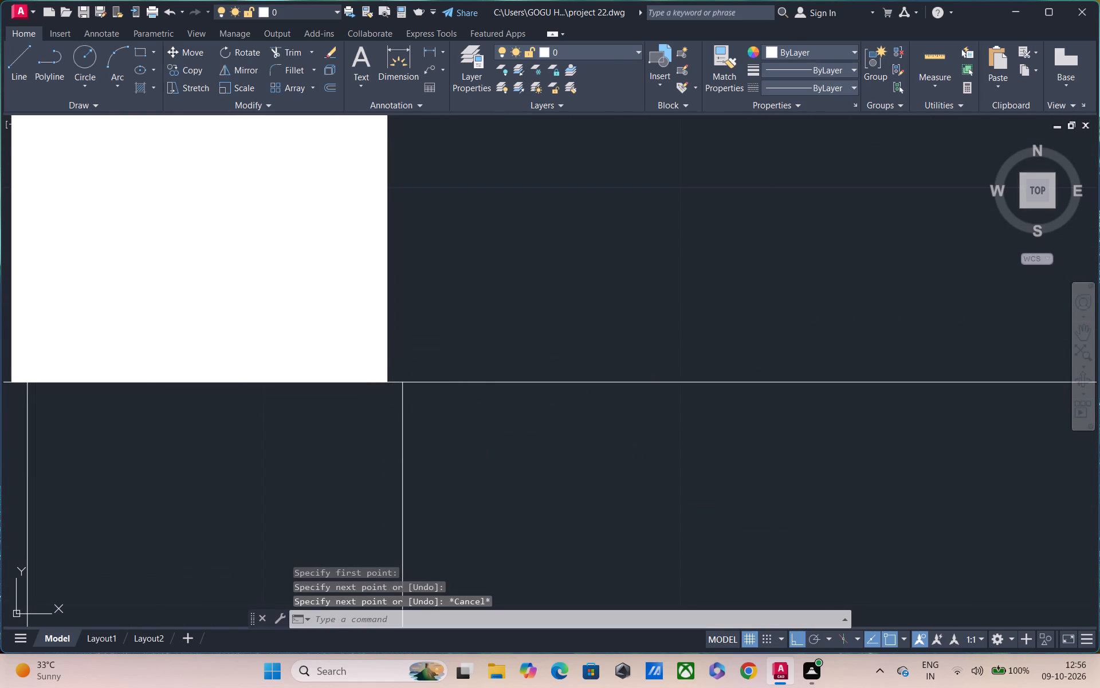
pyautogui.click(612, 213)
pyautogui.scroll(-1, 617, 218)
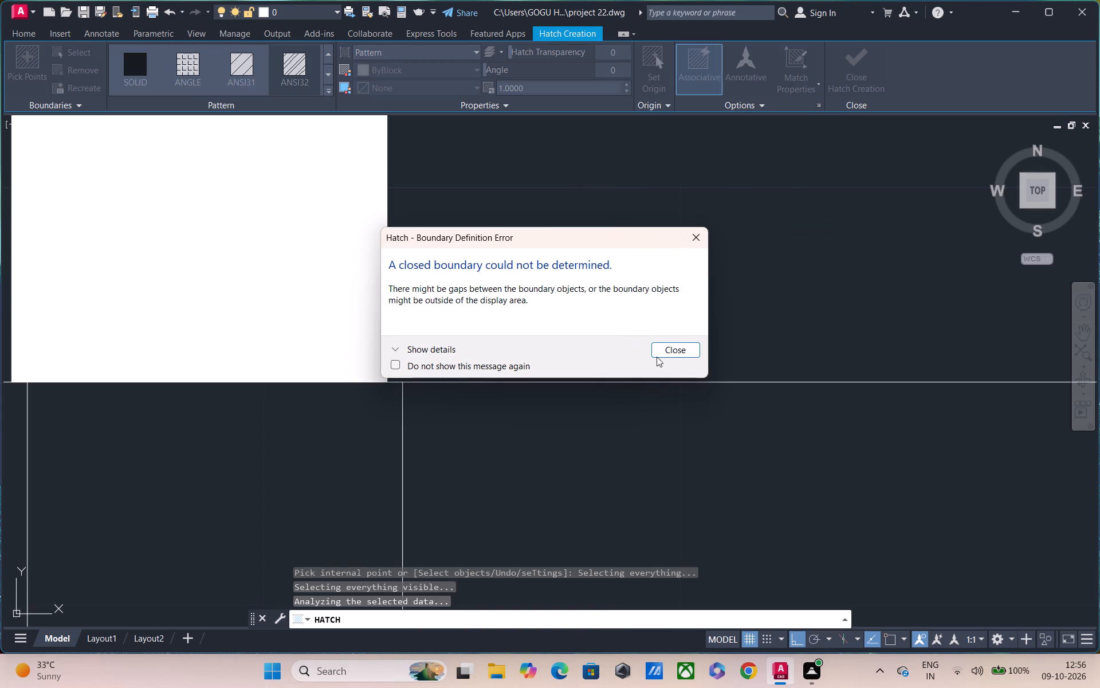
pyautogui.click(666, 355)
pyautogui.scroll(-3, 666, 355)
pyautogui.moveTo(668, 345); pyautogui.dragTo(513, 347, button='middle')
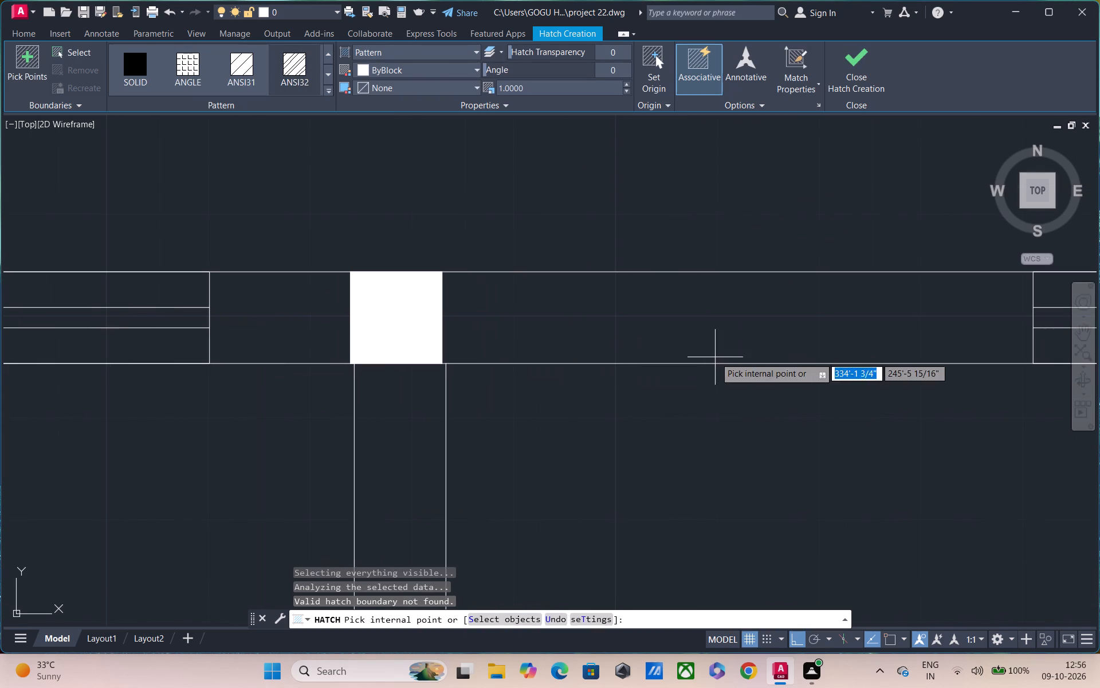
pyautogui.moveTo(745, 346); pyautogui.dragTo(359, 351, button='middle')
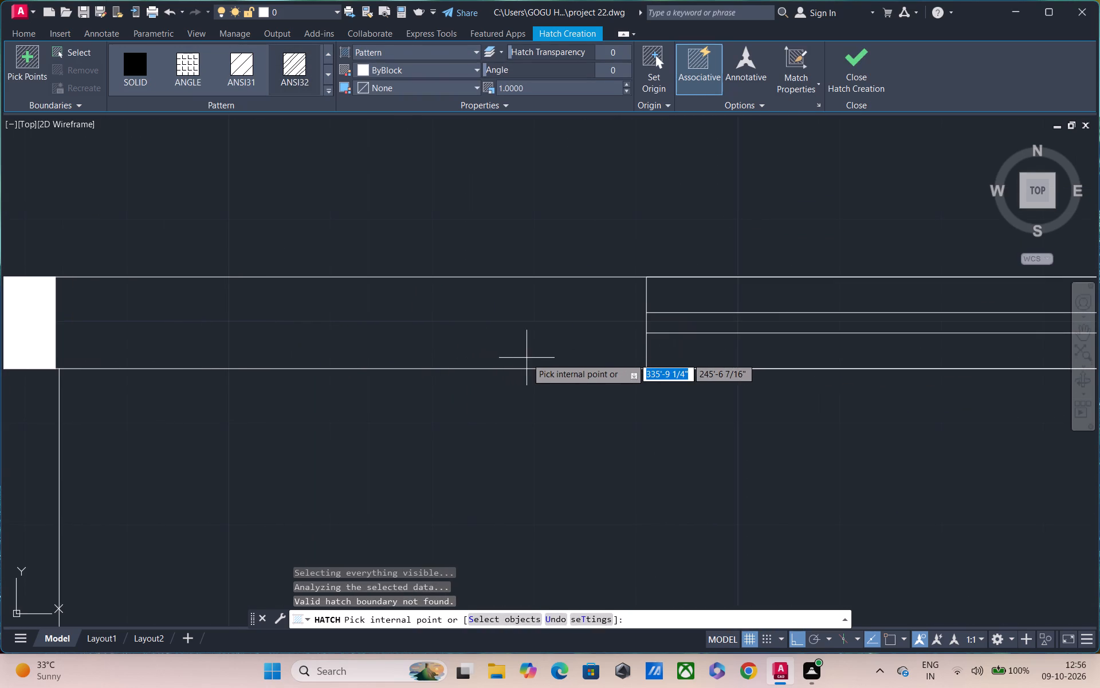
pyautogui.moveTo(528, 357); pyautogui.dragTo(690, 261, button='middle')
pyautogui.click(685, 248)
# Hatch the north wall beside and between the two 2' windows, including the partition dividing the two small rooms.
pyautogui.scroll(-1, 457, 277)
pyautogui.moveTo(469, 280); pyautogui.dragTo(763, 276, button='middle')
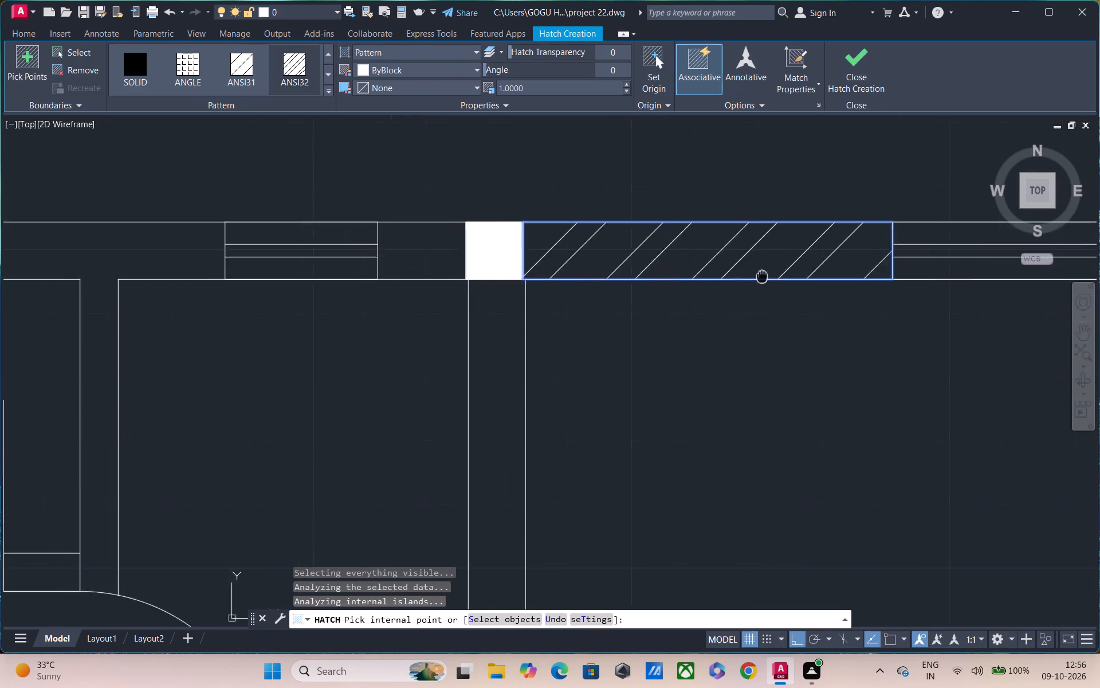
pyautogui.moveTo(763, 276); pyautogui.dragTo(764, 275, button='middle')
pyautogui.click(500, 252)
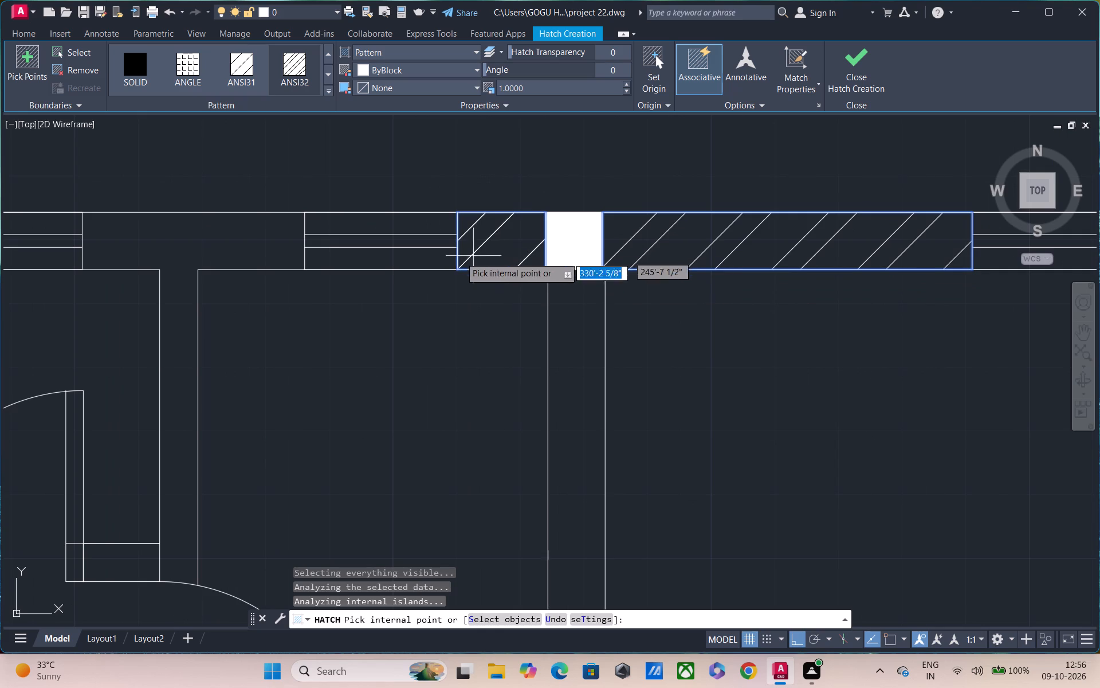
pyautogui.click(235, 255)
# Hatch the partition west of the northeast room and the wall running west from it, south of the small rooms.
pyautogui.scroll(-3, 199, 343)
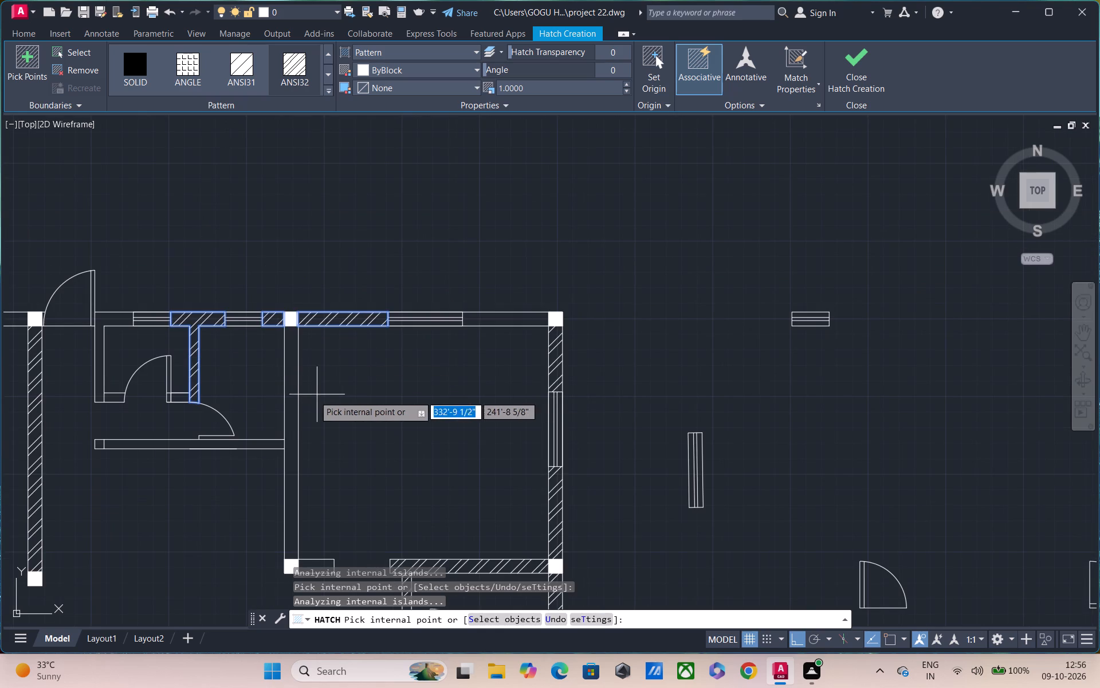
pyautogui.click(288, 406)
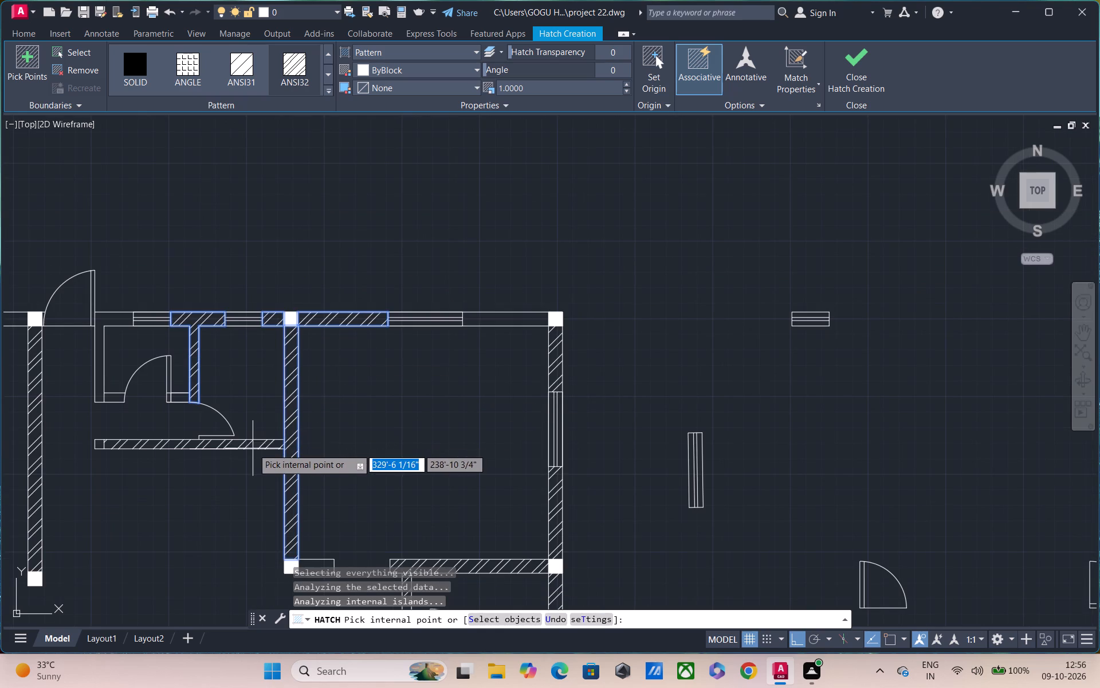
pyautogui.click(250, 444)
# Hatch the north wall beside the entrance door, the western small room's west wall, and the short stub next to its door.
pyautogui.moveTo(61, 433); pyautogui.dragTo(289, 444, button='middle')
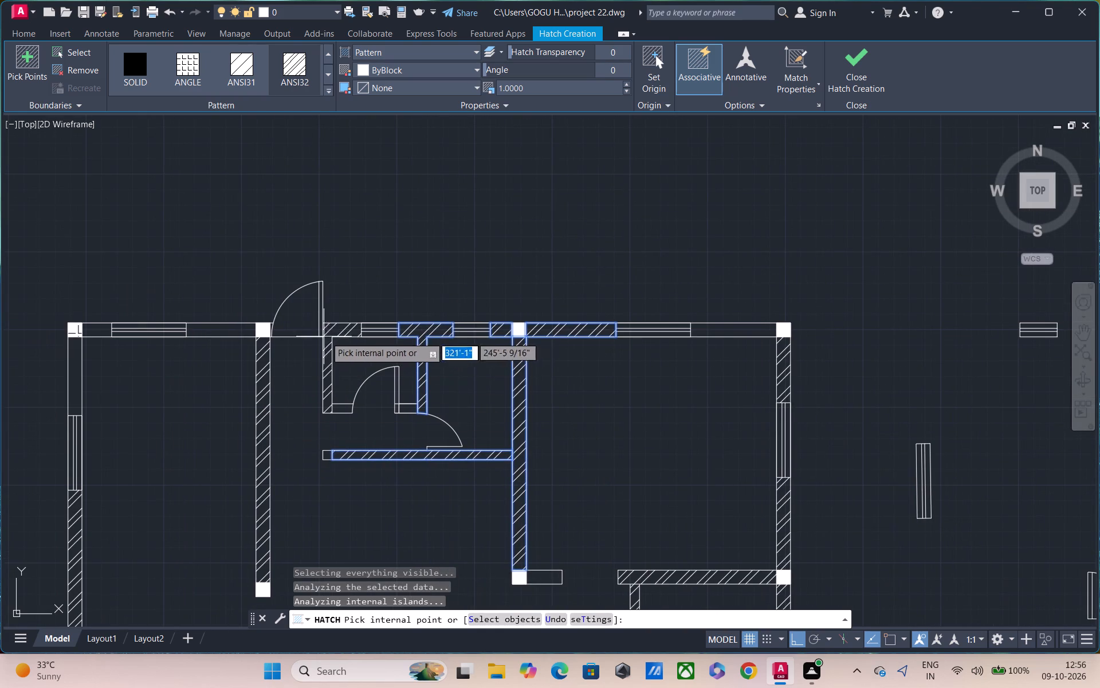
pyautogui.click(334, 333)
pyautogui.click(338, 412)
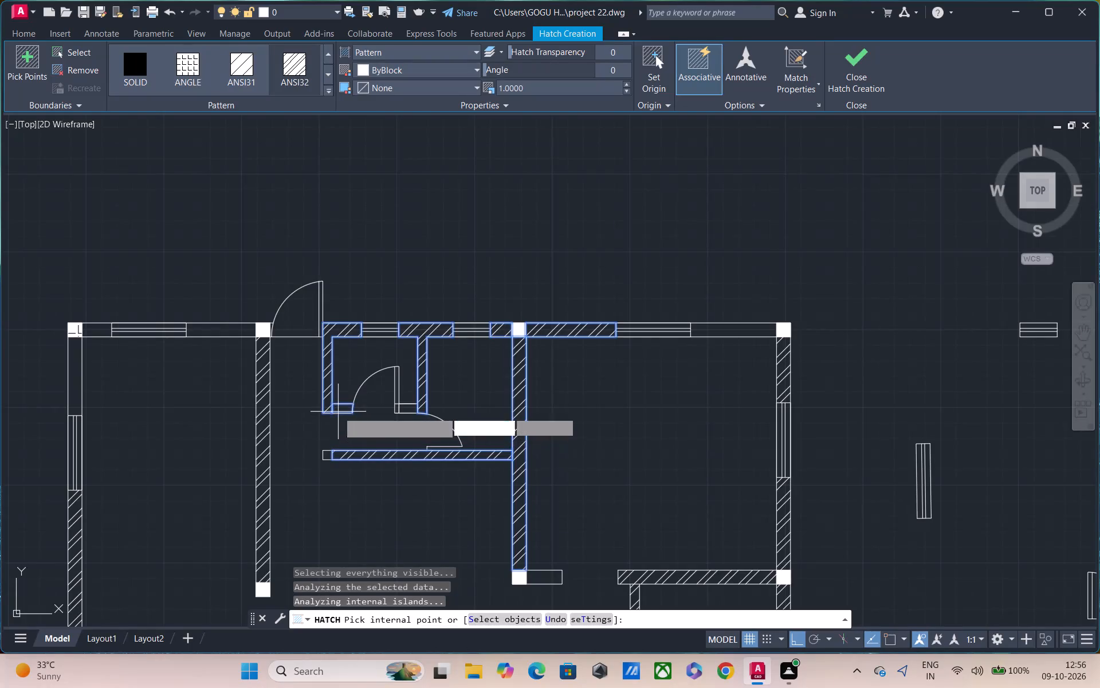
# Hatch the short wall stub east of the western small room's door and the west end of the wall south of the small rooms.
pyautogui.click(410, 409)
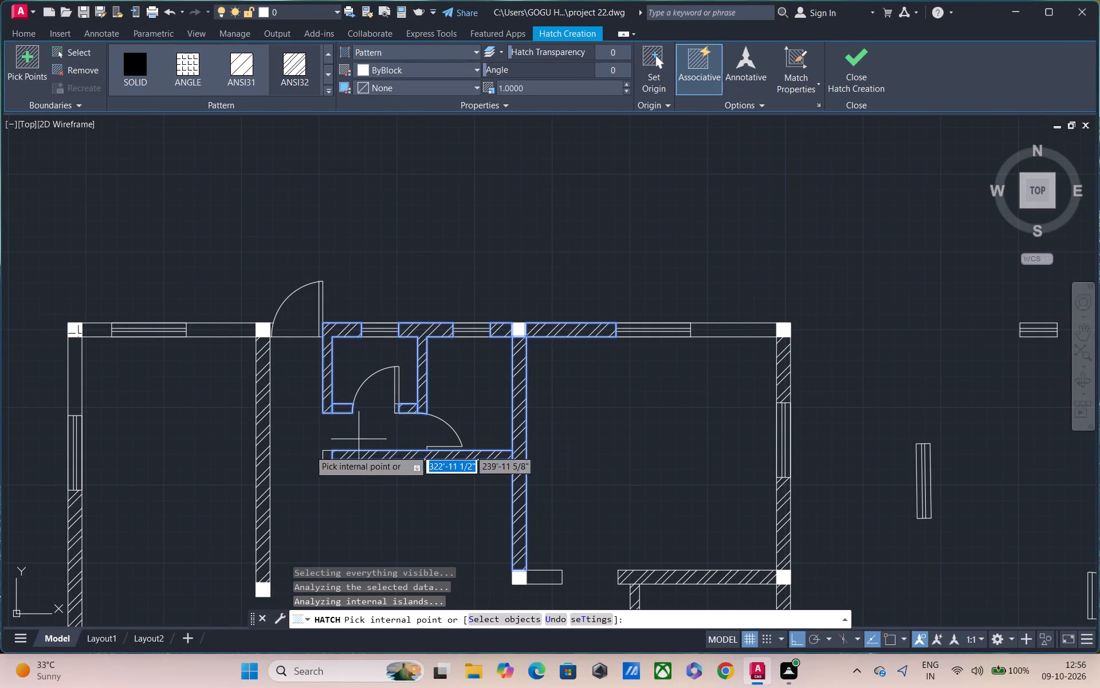
pyautogui.scroll(2, 300, 452)
pyautogui.scroll(-2, 336, 455)
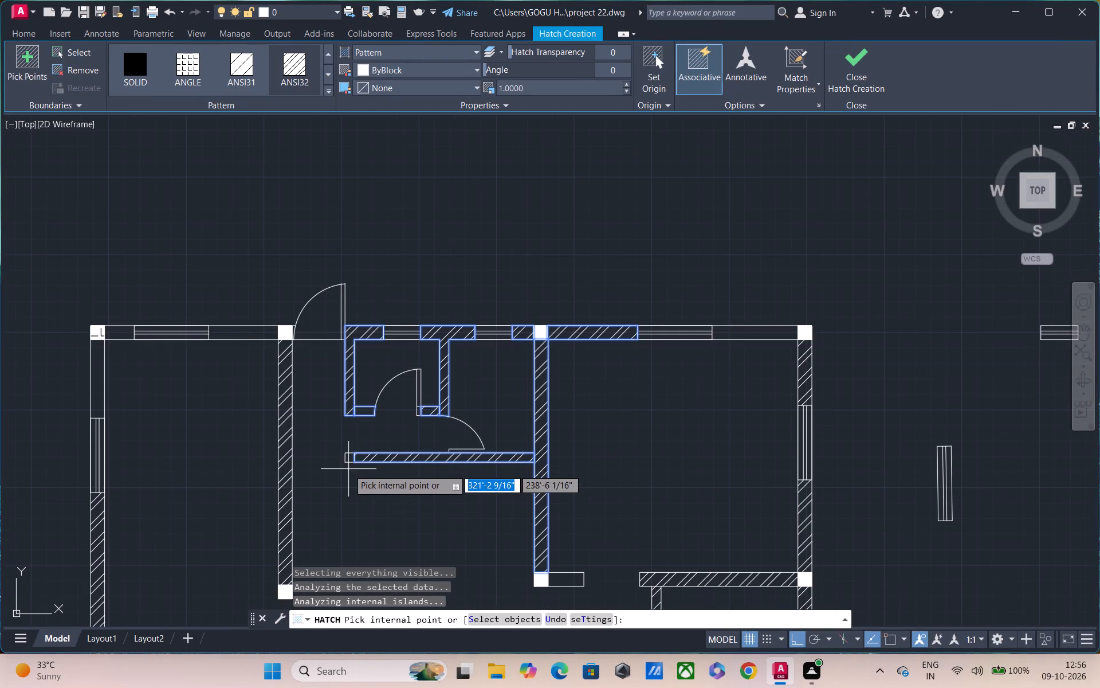
pyautogui.scroll(3, 349, 467)
pyautogui.click(345, 447)
pyautogui.scroll(-2, 374, 460)
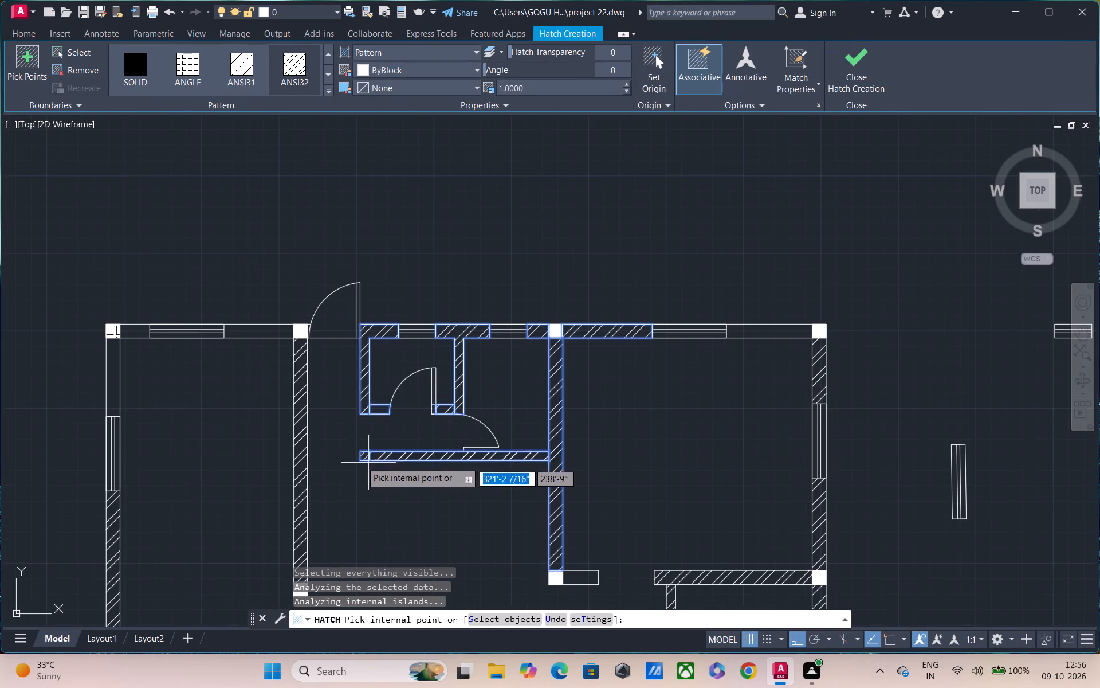
# Hatch the north wall on both sides of the northwest room's window and the west wall north of its window.
pyautogui.click(273, 331)
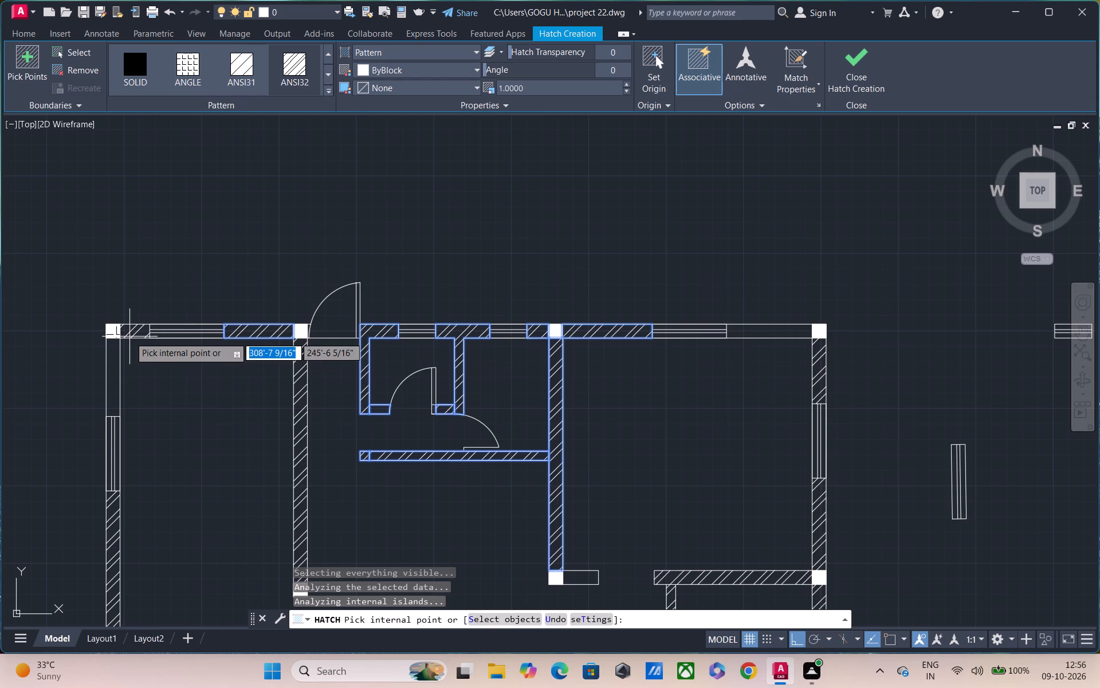
pyautogui.click(129, 337)
pyautogui.click(112, 373)
pyautogui.press('Escape')
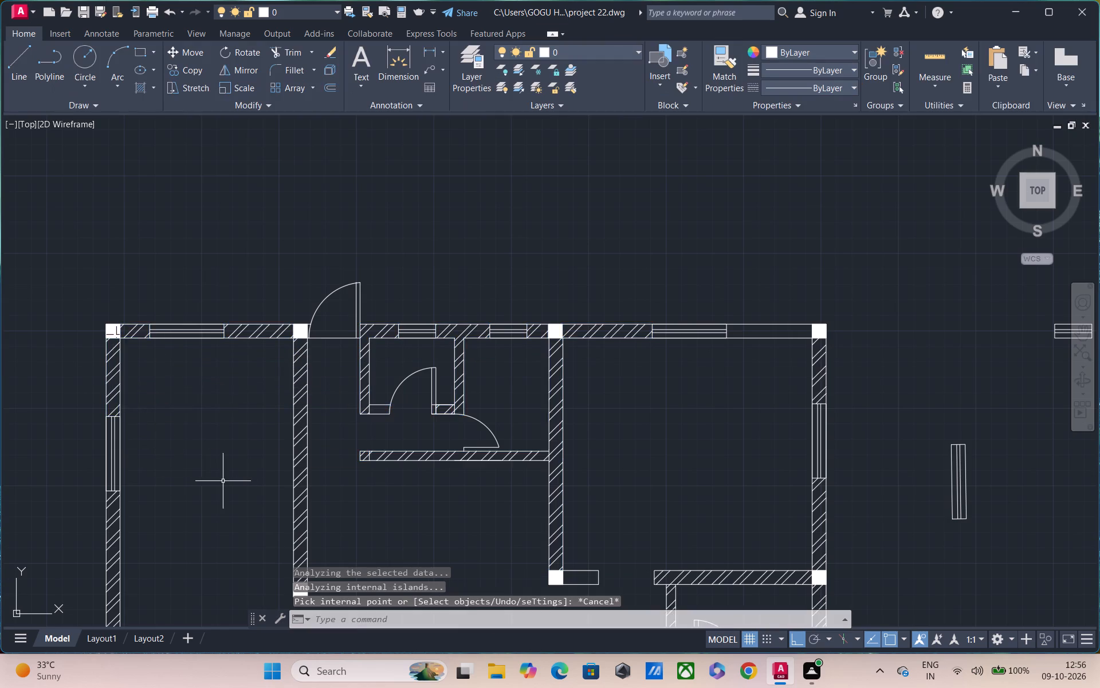
# Examine the hatched walls across the whole plan, including the northwest corner column and the staircase surroundings.
pyautogui.scroll(-2, 224, 482)
pyautogui.moveTo(232, 485); pyautogui.dragTo(242, 357, button='middle')
pyautogui.press('Escape')
pyautogui.scroll(3, 206, 348)
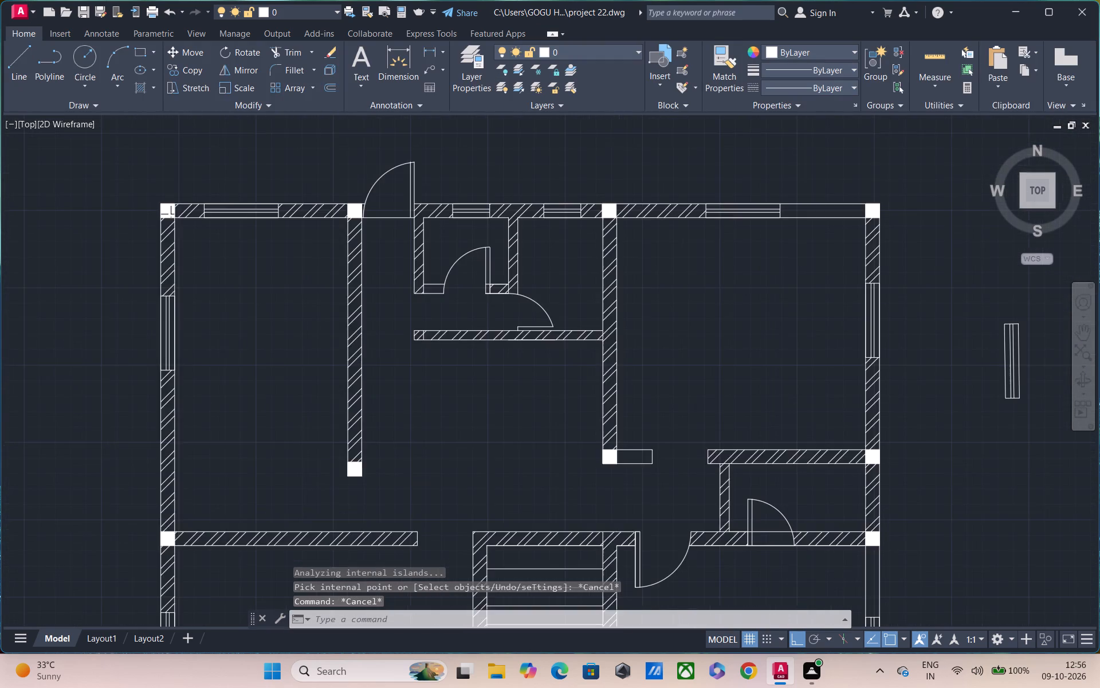
pyautogui.moveTo(206, 352); pyautogui.dragTo(224, 452, button='middle')
pyautogui.press('Escape')
pyautogui.press('Escape')
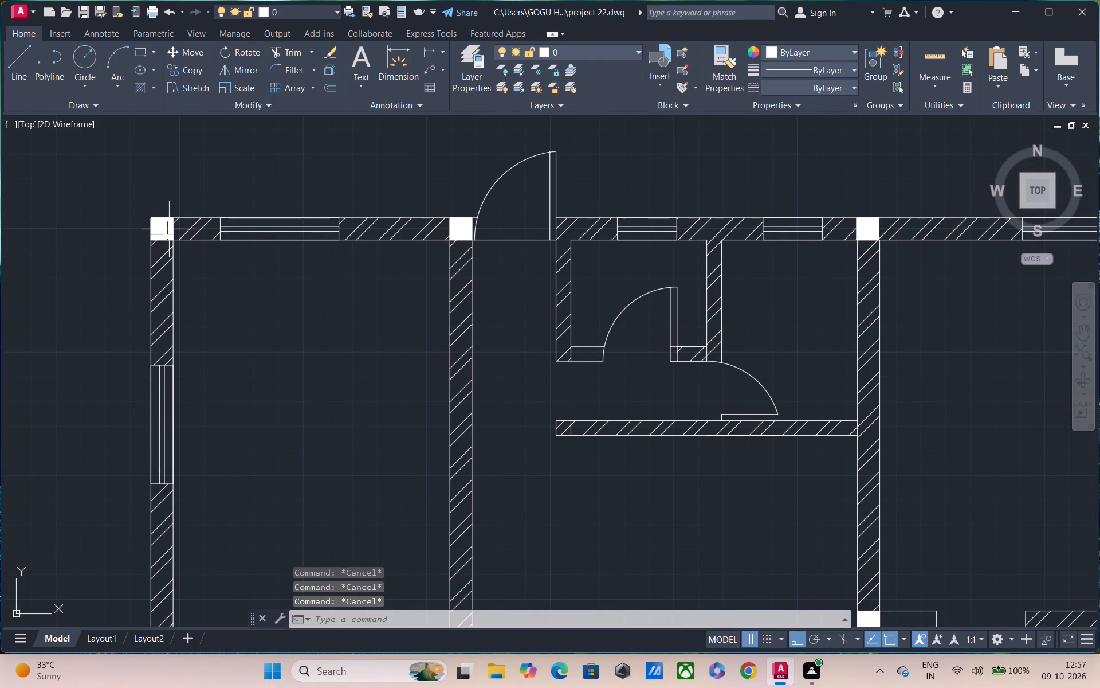
pyautogui.press('Escape')
pyautogui.scroll(-3, 304, 386)
pyautogui.scroll(1, 330, 420)
pyautogui.moveTo(330, 419); pyautogui.dragTo(312, 306, button='middle')
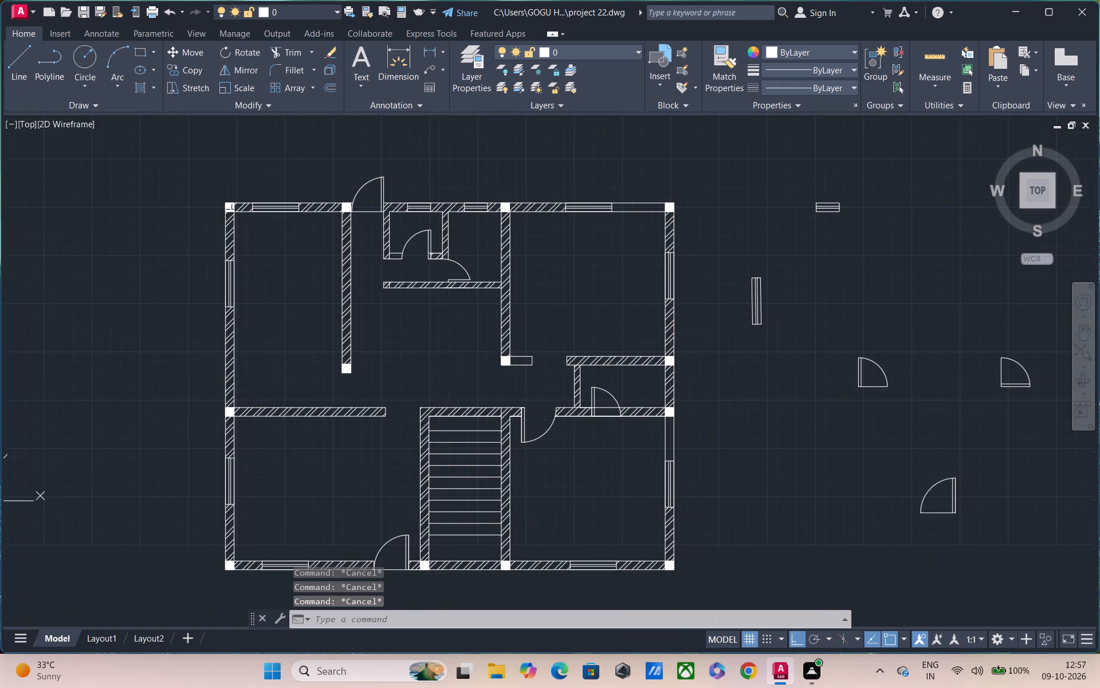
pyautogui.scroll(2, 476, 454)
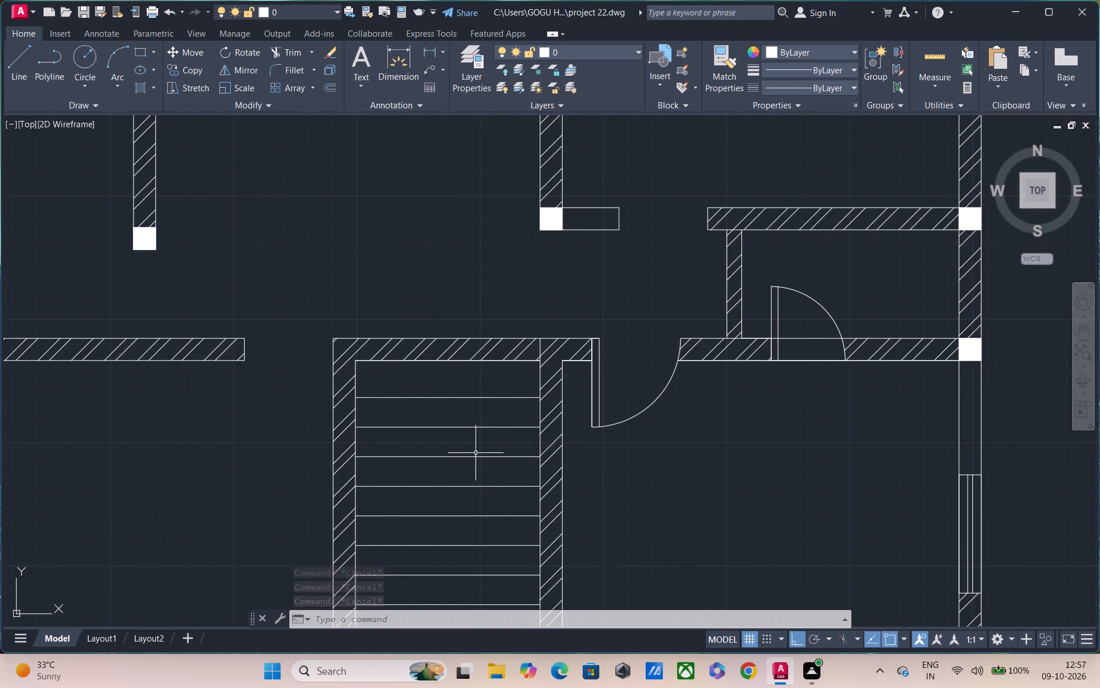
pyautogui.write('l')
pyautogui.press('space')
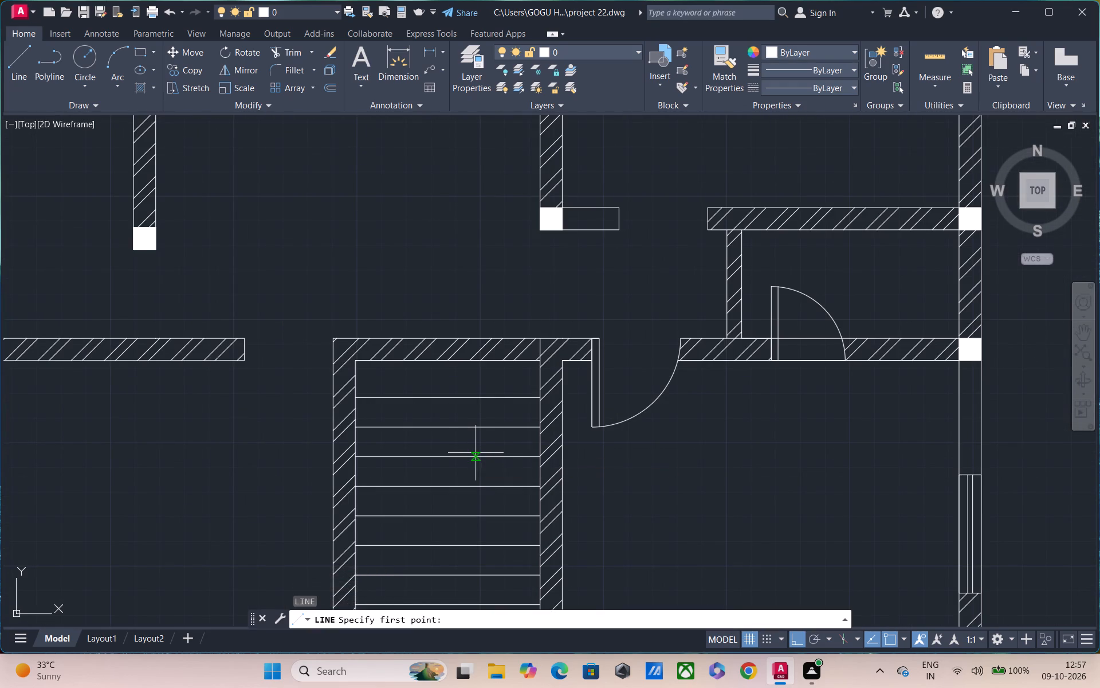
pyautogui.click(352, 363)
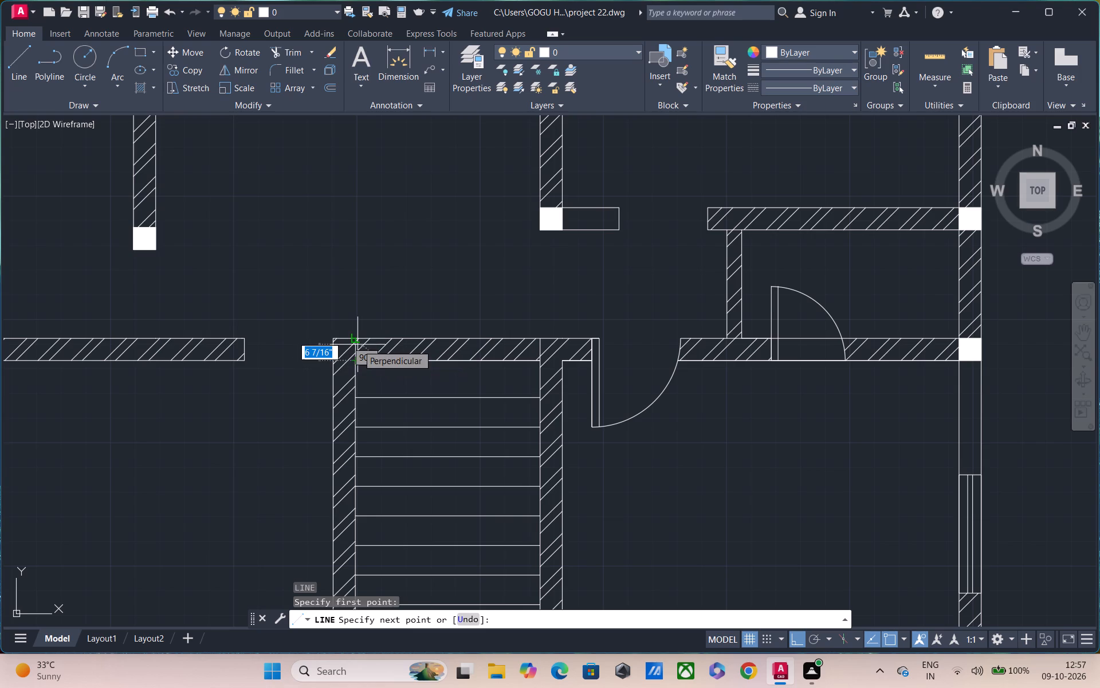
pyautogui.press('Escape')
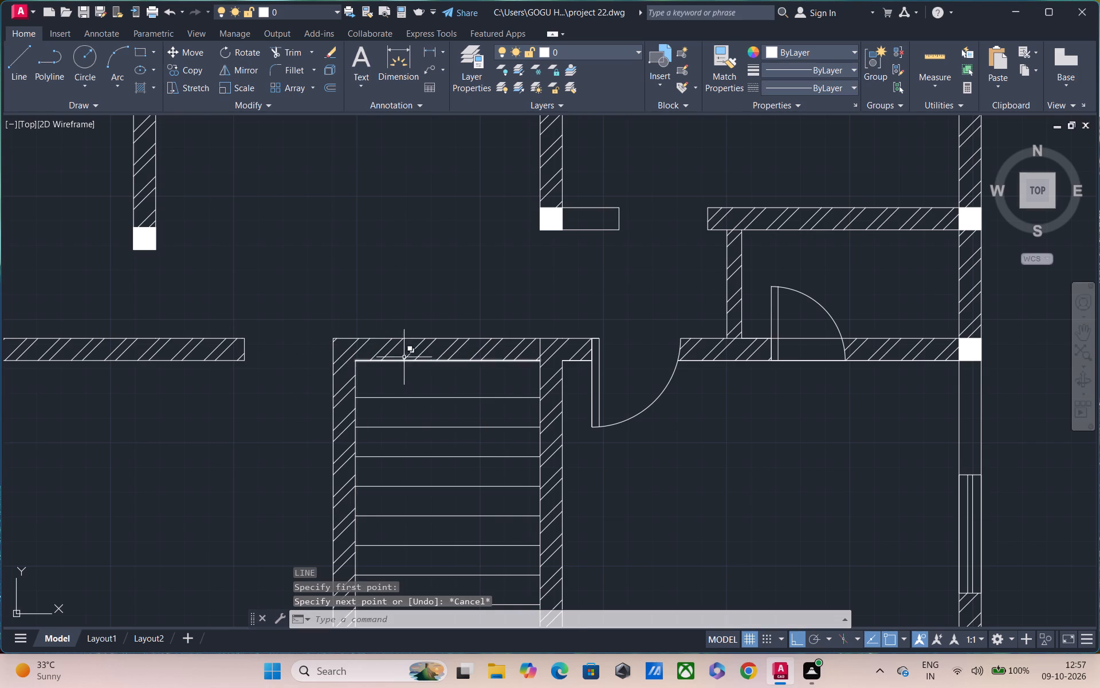
# Delete the hatch object that fills the wall north of the staircase and the walls hatched together with it.
pyautogui.click(406, 350)
pyautogui.click(407, 363)
pyautogui.click(406, 354)
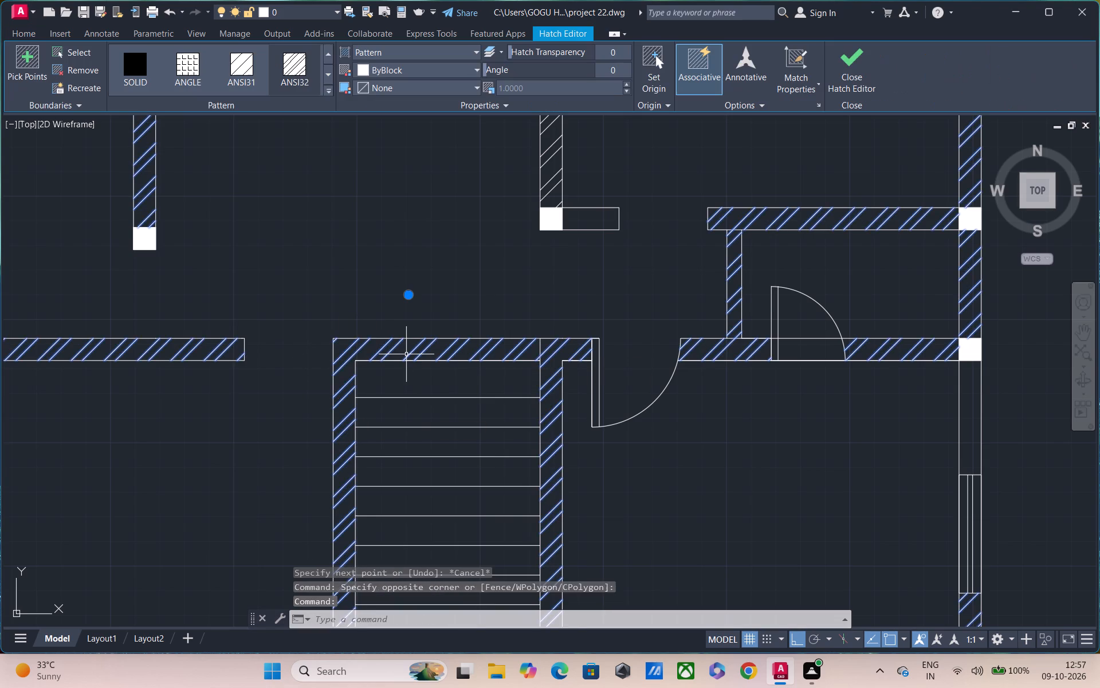
pyautogui.press('Delete')
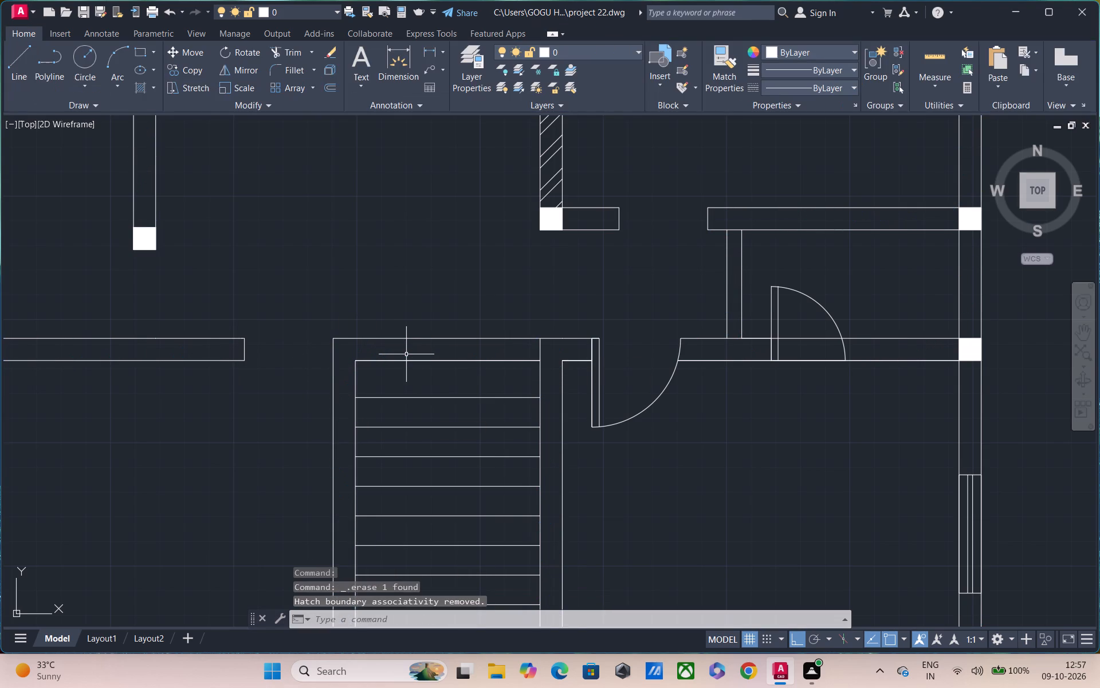
# Draw a line across the wall thickness at the staircase's northwest corner to close off the end of its west wall.
pyautogui.write('l')
pyautogui.press('space')
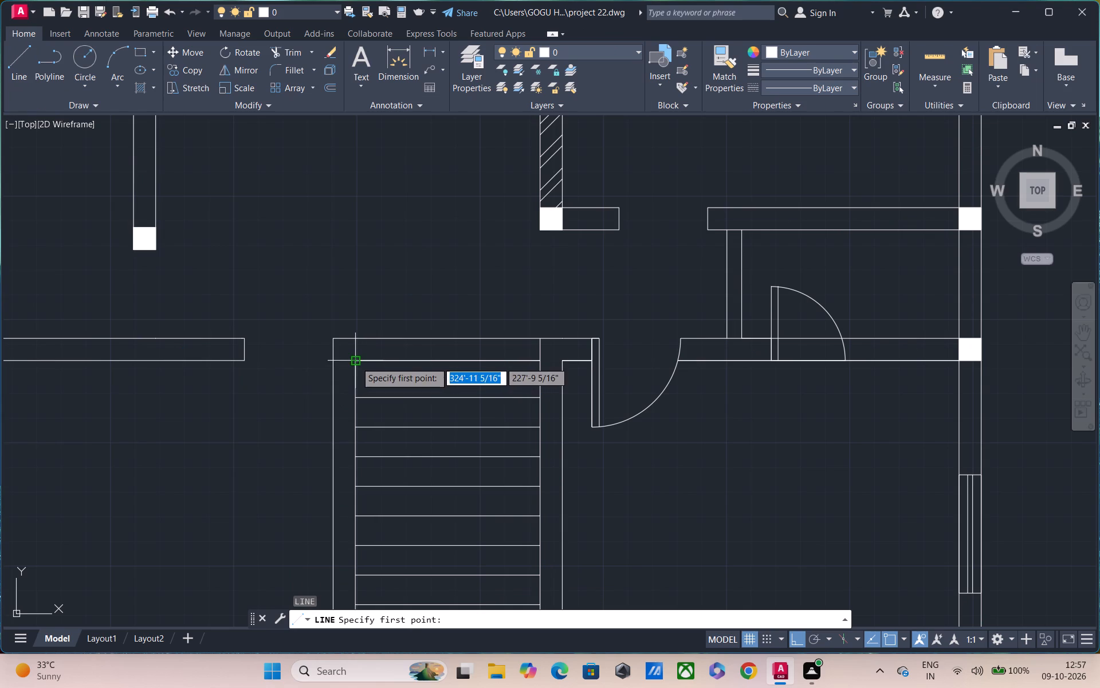
pyautogui.click(356, 362)
pyautogui.click(352, 339)
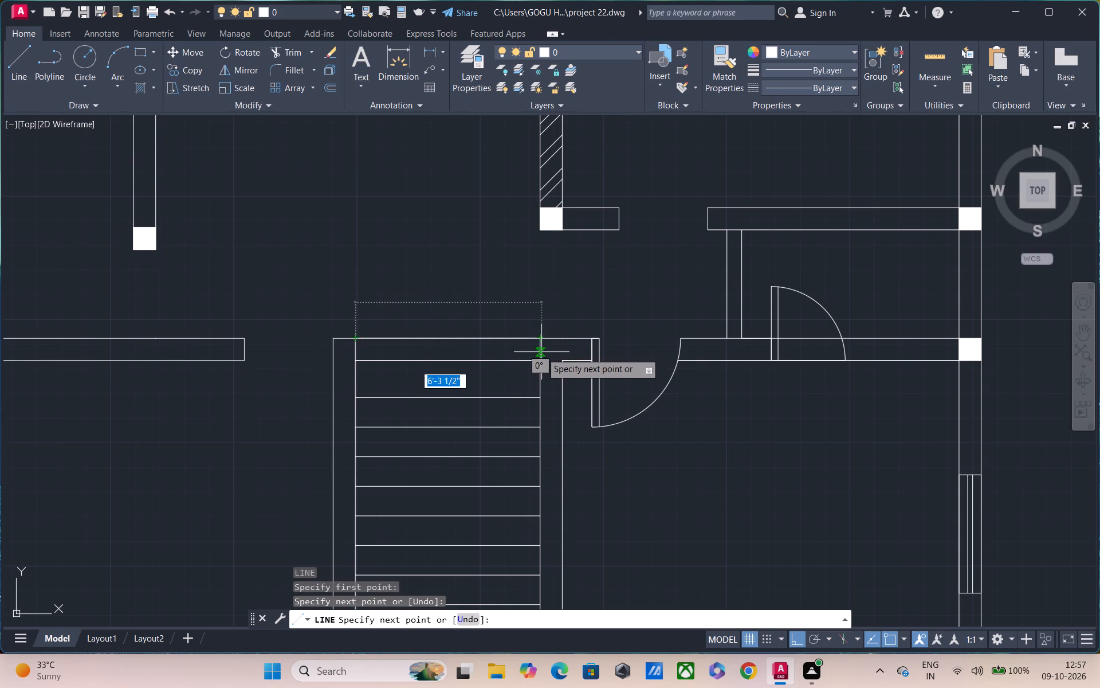
pyautogui.press('Escape')
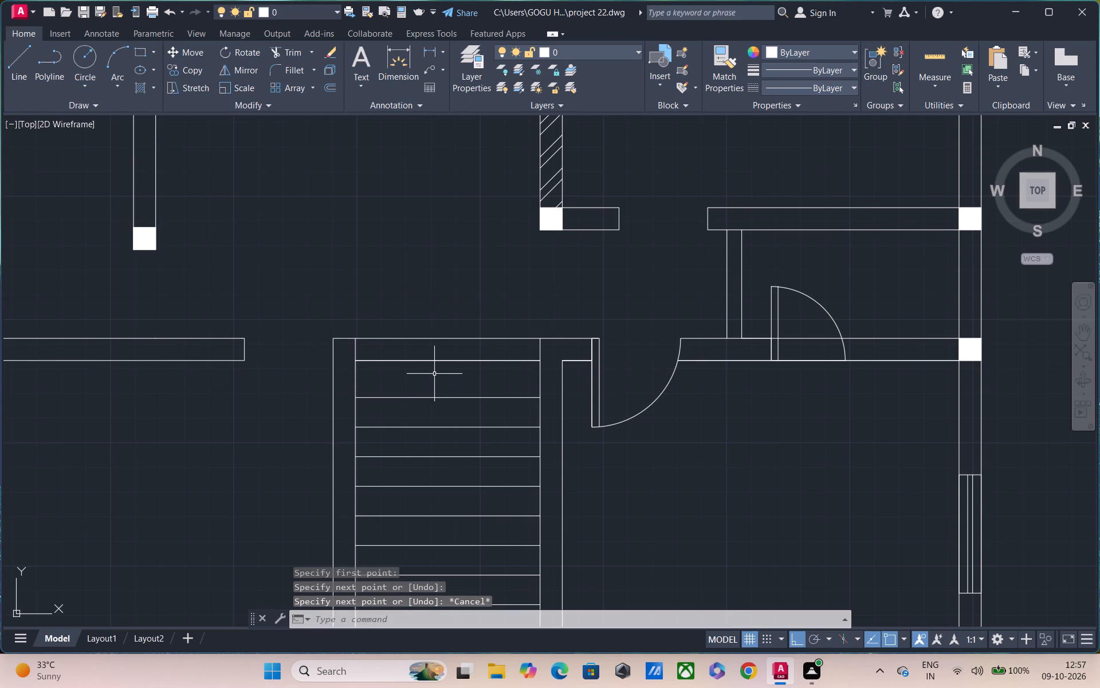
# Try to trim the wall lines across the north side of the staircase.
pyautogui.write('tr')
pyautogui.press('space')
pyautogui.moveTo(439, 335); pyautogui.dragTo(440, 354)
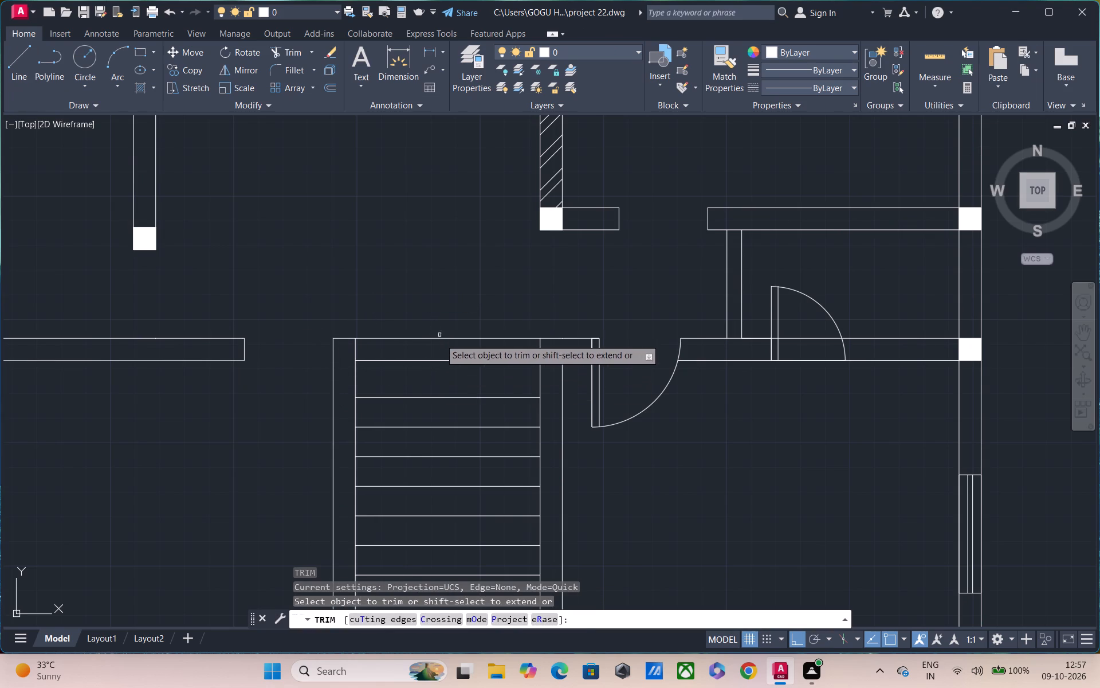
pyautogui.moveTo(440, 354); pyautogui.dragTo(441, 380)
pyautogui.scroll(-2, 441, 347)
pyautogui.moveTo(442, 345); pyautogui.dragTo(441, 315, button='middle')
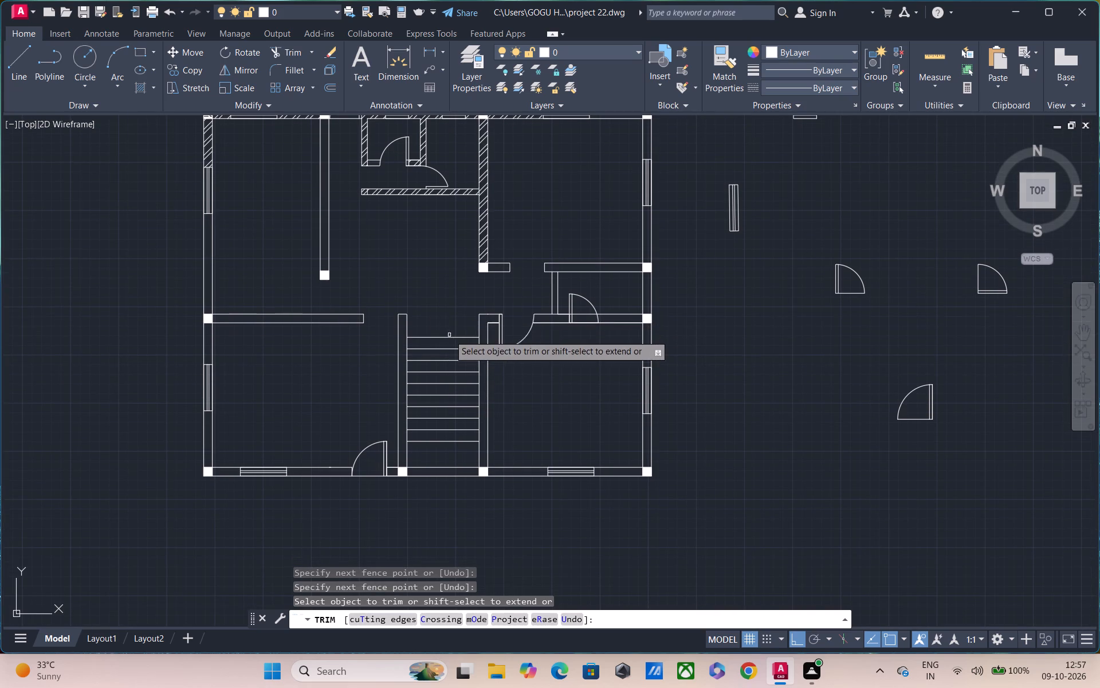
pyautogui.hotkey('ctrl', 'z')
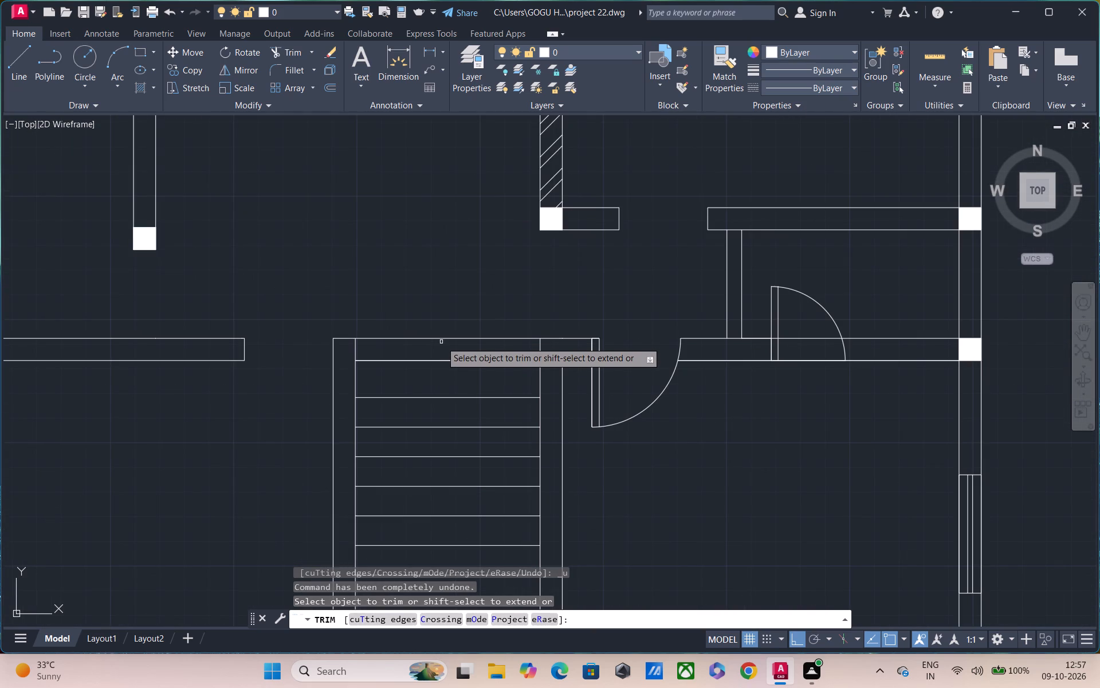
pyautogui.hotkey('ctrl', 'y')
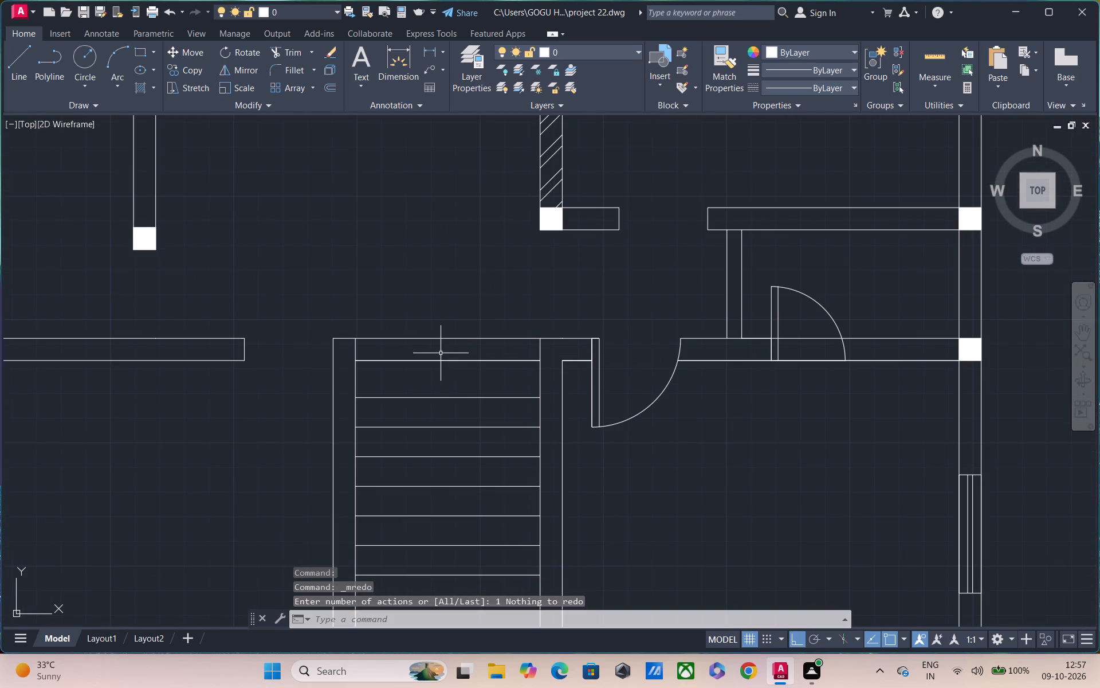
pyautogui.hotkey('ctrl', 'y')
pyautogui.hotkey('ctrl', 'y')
# Trim both wall lines between the staircase's side walls to open its north side.
pyautogui.write('tr')
pyautogui.press('space')
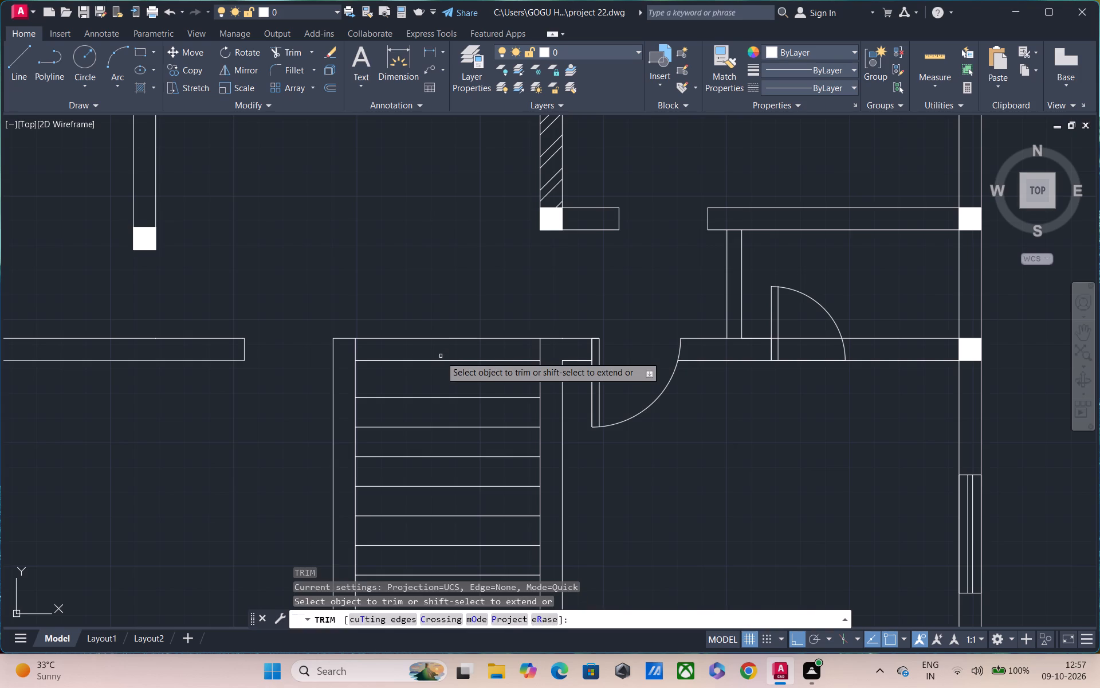
pyautogui.moveTo(442, 308); pyautogui.dragTo(449, 375)
pyautogui.scroll(-1, 447, 357)
pyautogui.press('Escape')
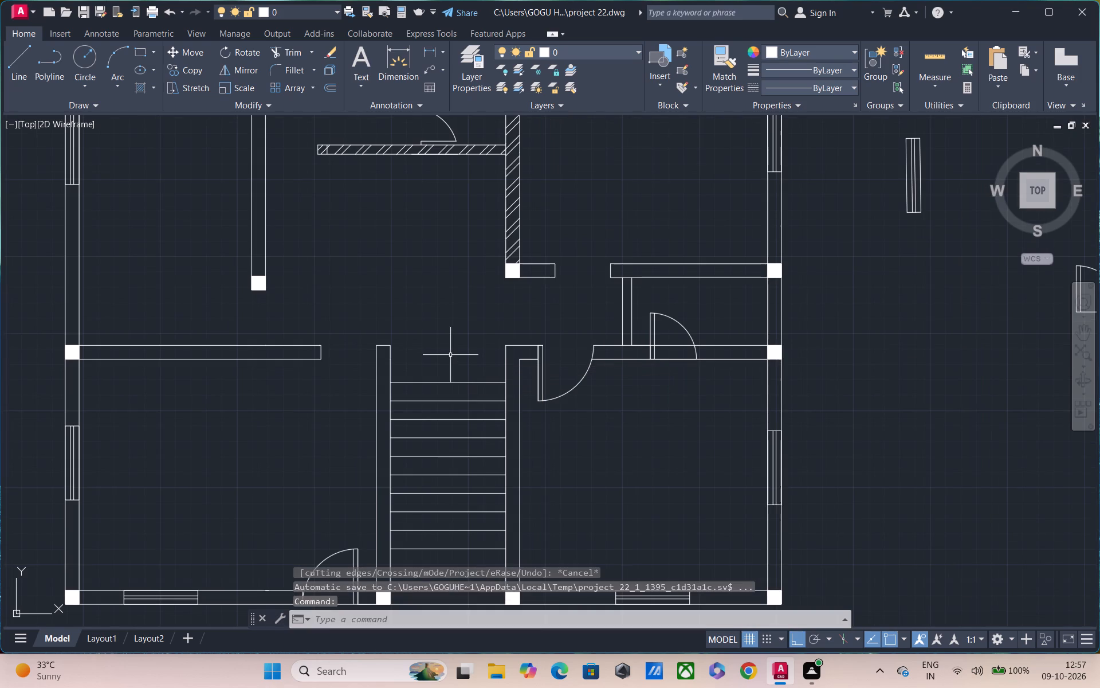
# Hatch the staircase's west and east side walls with ANSI32, including the short return beside the southeast room's door.
pyautogui.write('h')
pyautogui.press('space')
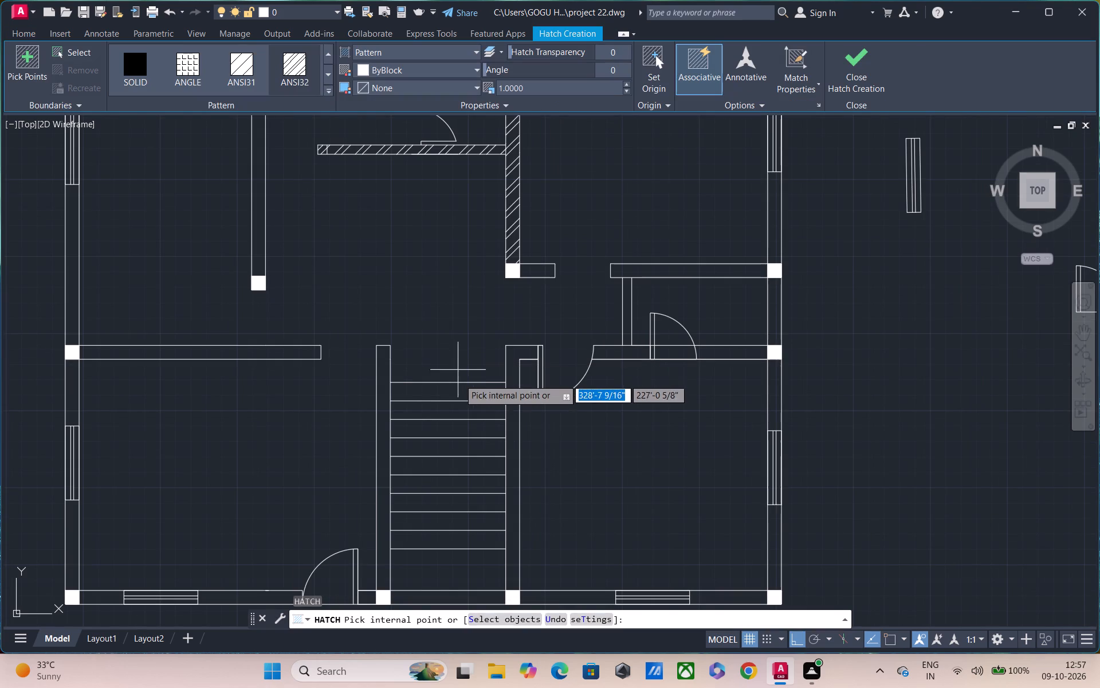
pyautogui.click(382, 395)
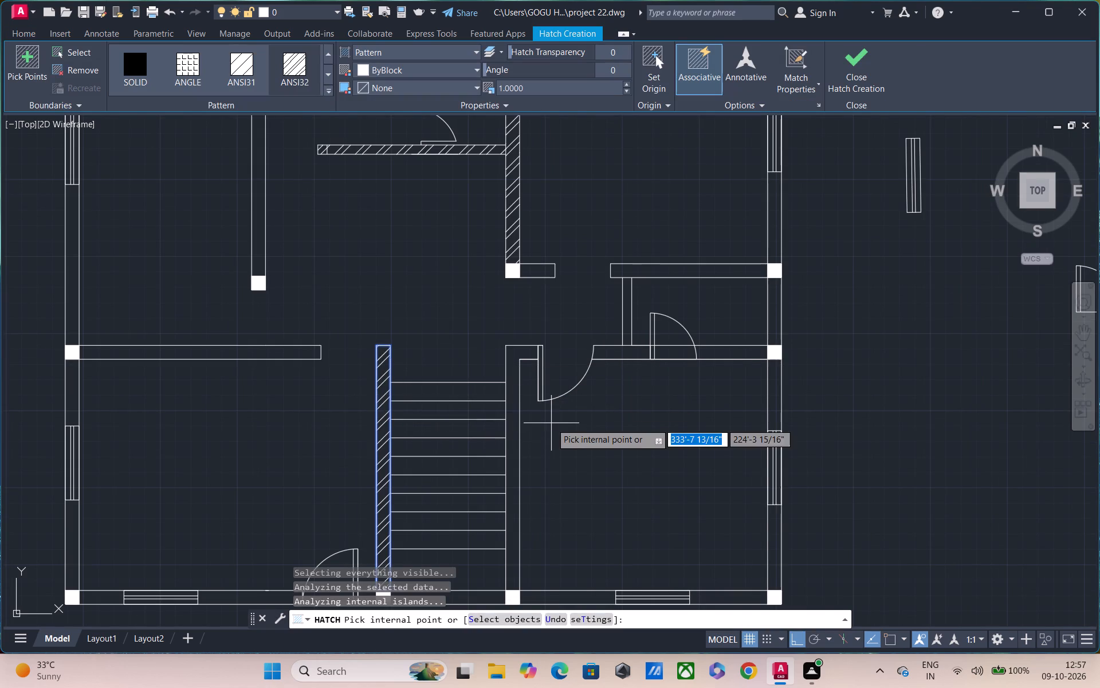
pyautogui.click(513, 384)
# Hatch the south wall from the staircase to the southeast corner and the east wall on both sides of the southeast room's window.
pyautogui.scroll(-1, 559, 471)
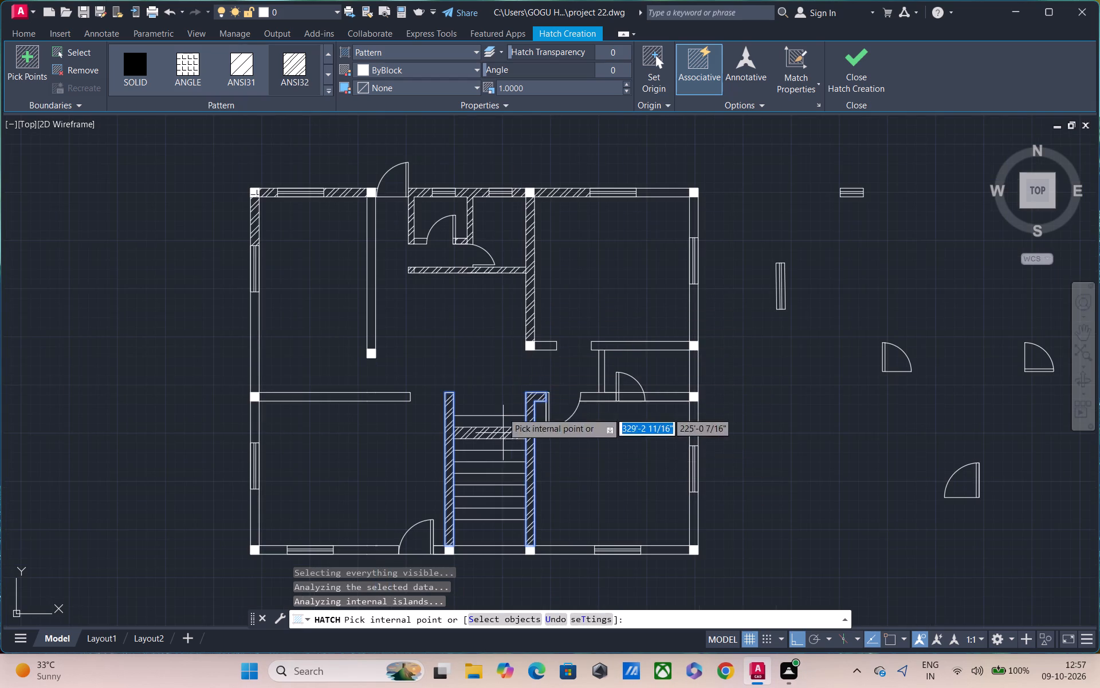
pyautogui.moveTo(492, 294); pyautogui.dragTo(475, 191, button='middle')
pyautogui.click(487, 445)
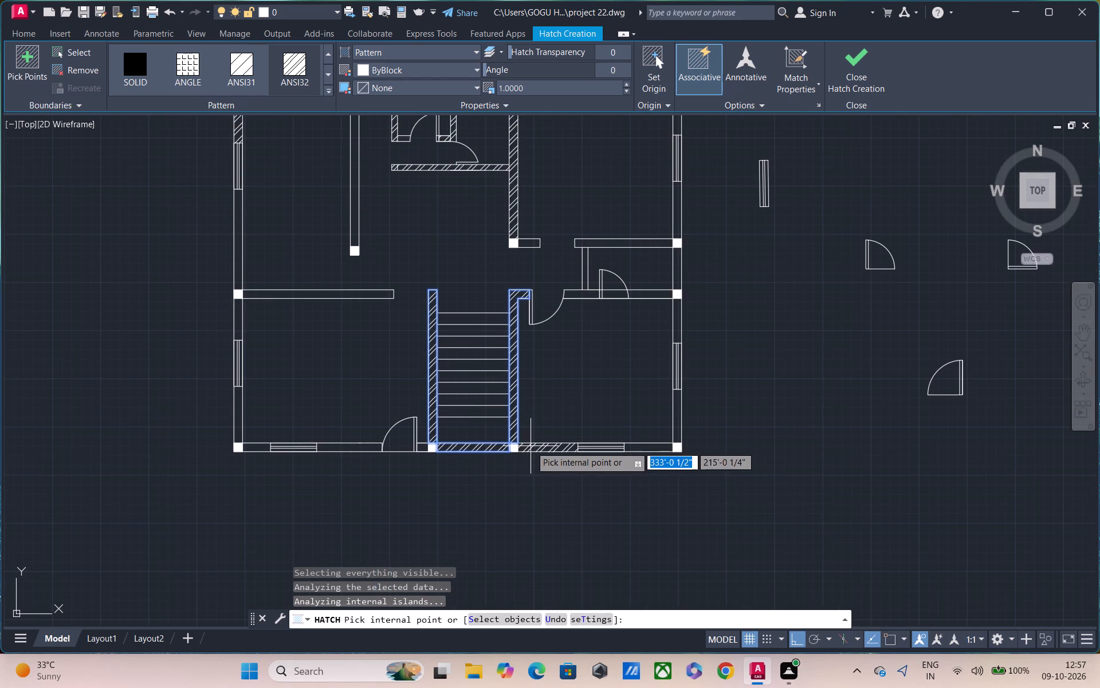
pyautogui.click(531, 446)
pyautogui.click(632, 447)
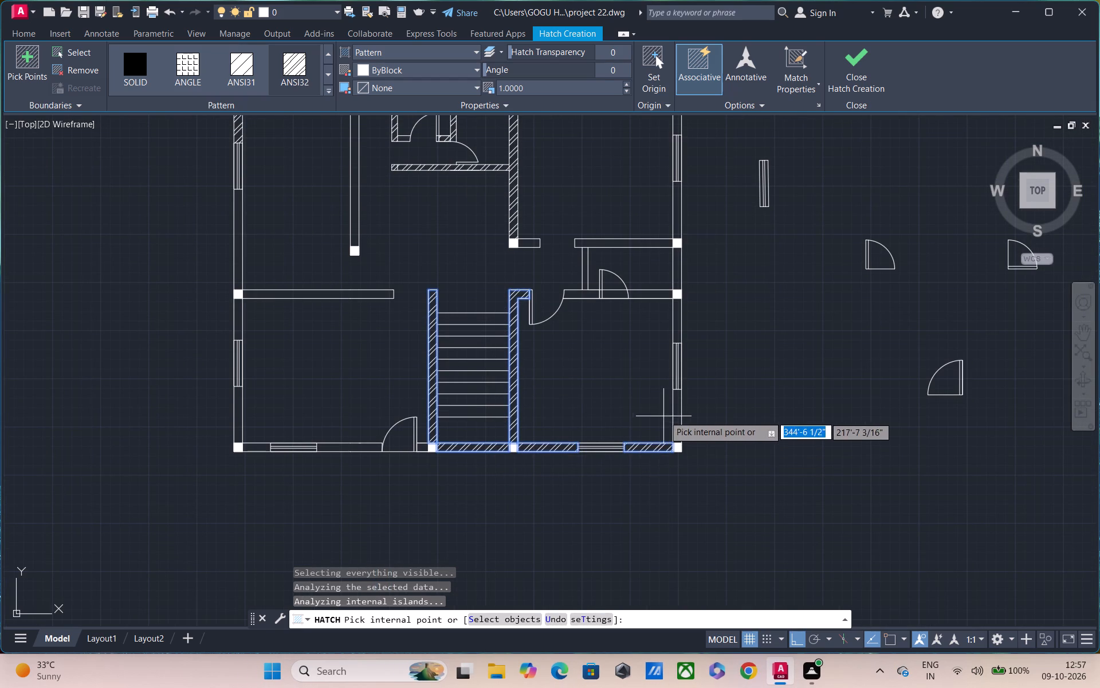
pyautogui.click(681, 421)
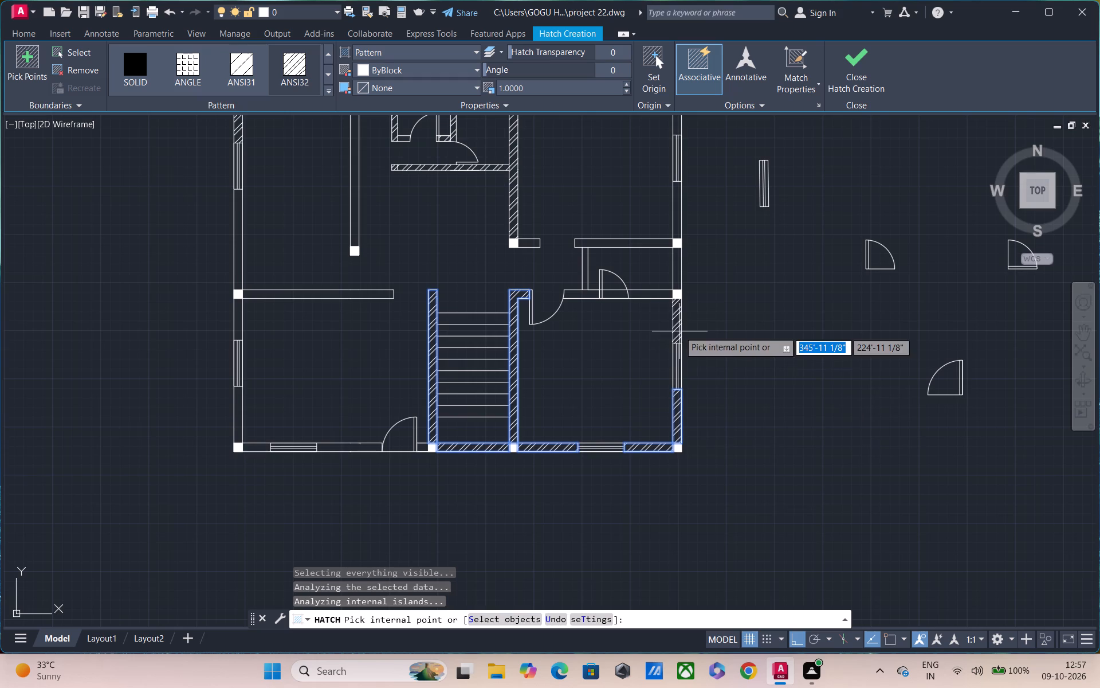
pyautogui.click(679, 331)
# Hatch the walls south and north of the small eastern room, and the east wall directly south of the northeast room's window.
pyautogui.click(647, 296)
pyautogui.click(586, 294)
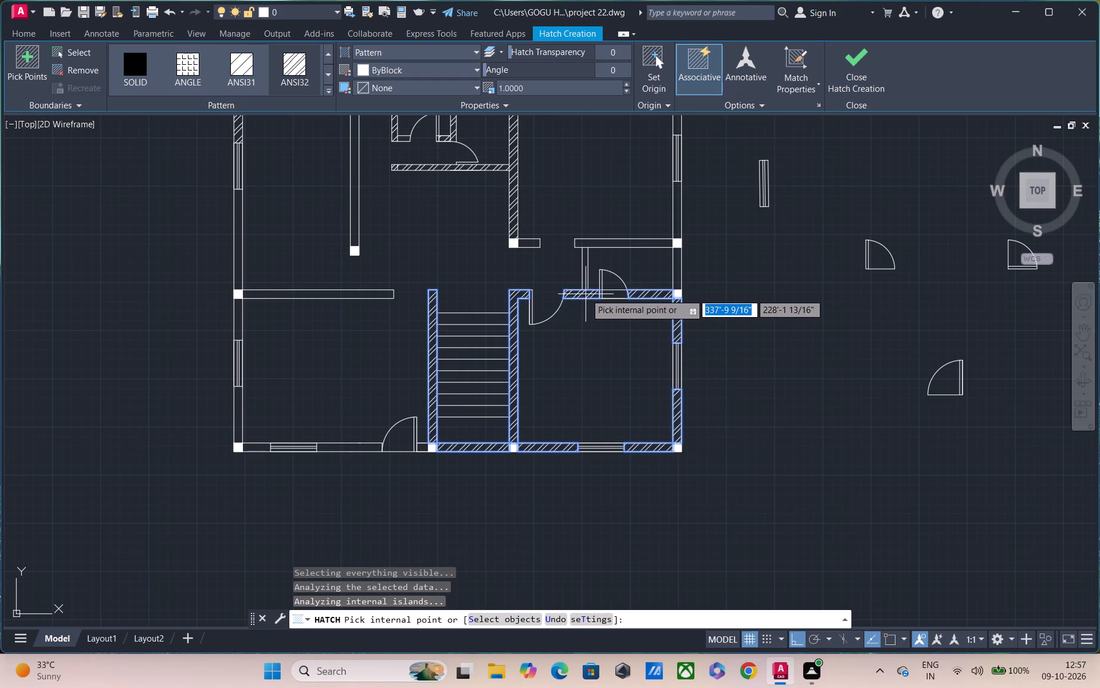
pyautogui.click(594, 244)
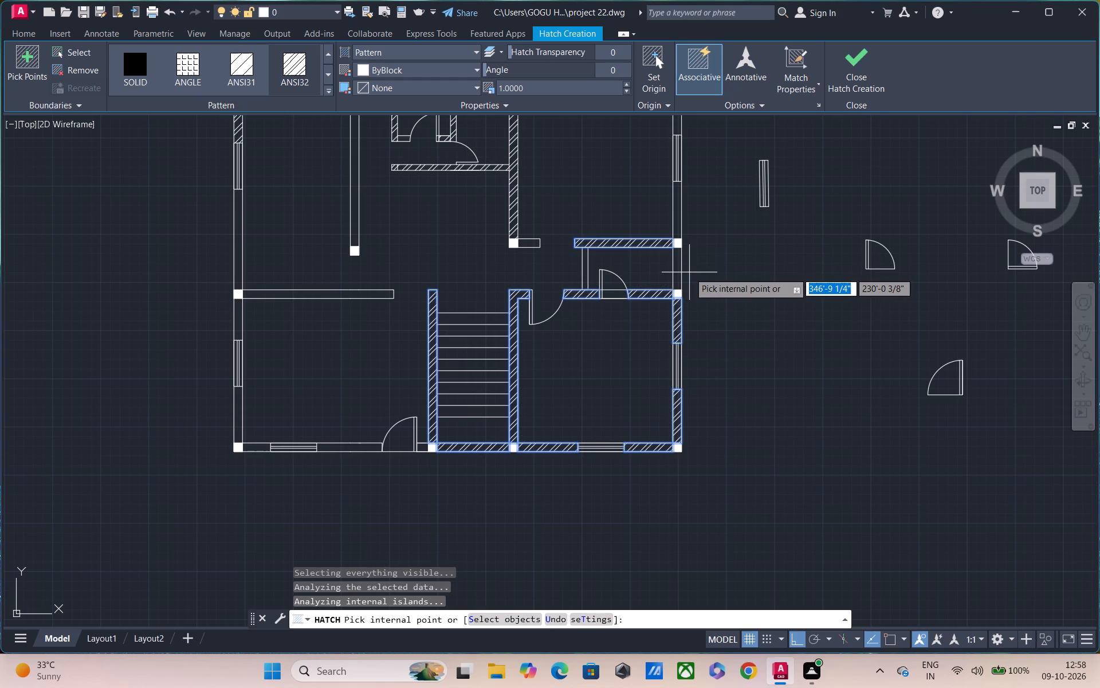
pyautogui.click(678, 217)
pyautogui.moveTo(683, 205); pyautogui.dragTo(712, 311, button='middle')
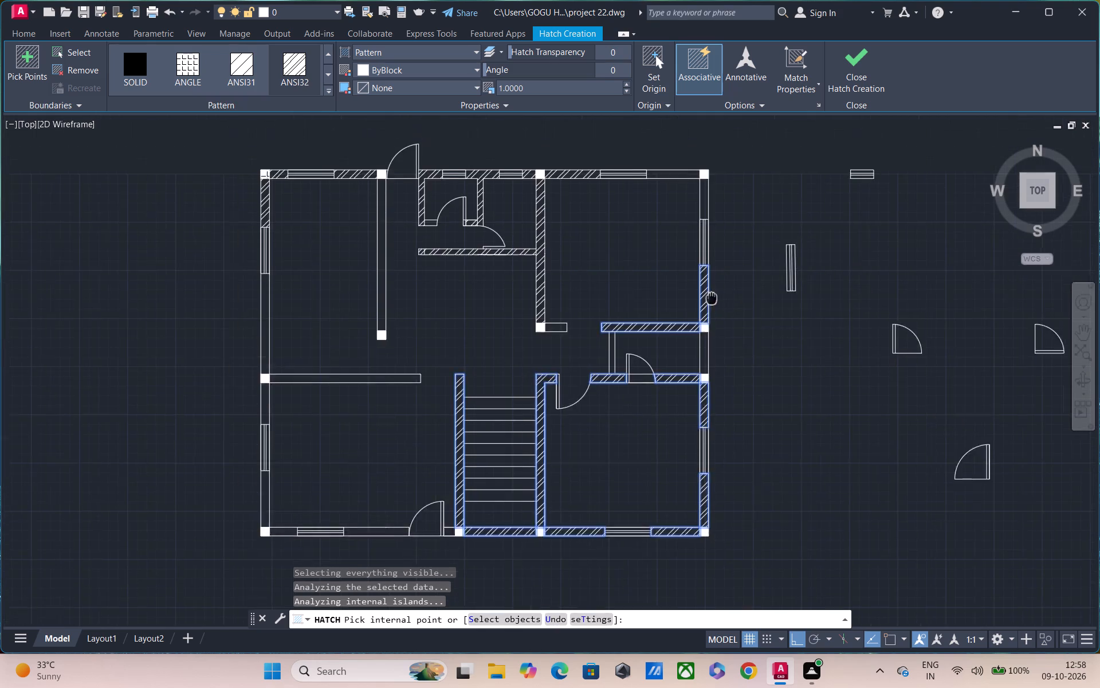
pyautogui.moveTo(712, 311); pyautogui.dragTo(712, 329, button='middle')
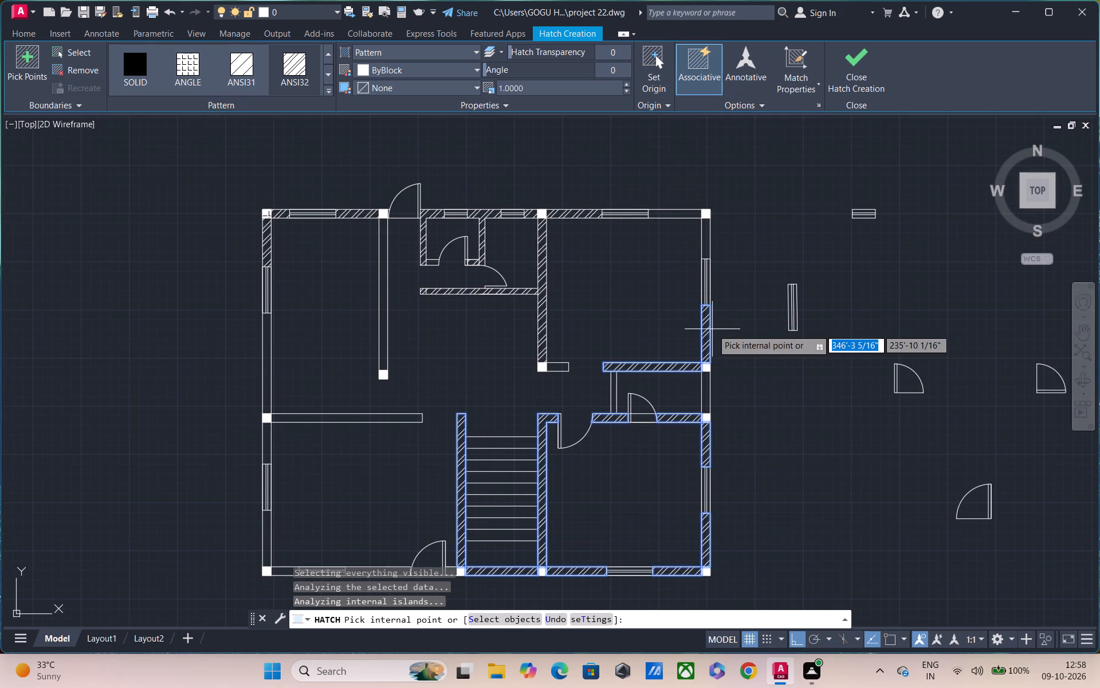
pyautogui.press('Escape')
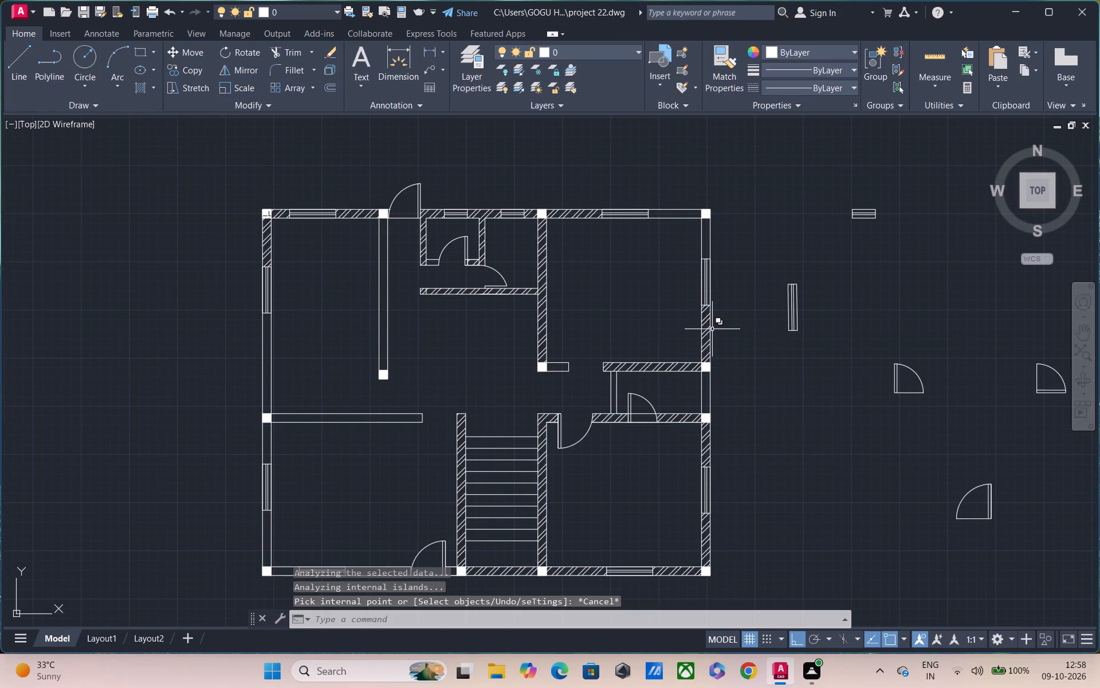
# Hatch the northeast corner's wall segments with ANSI32, plus the northwest room's east and south walls and its west wall south of the window.
pyautogui.press('Escape')
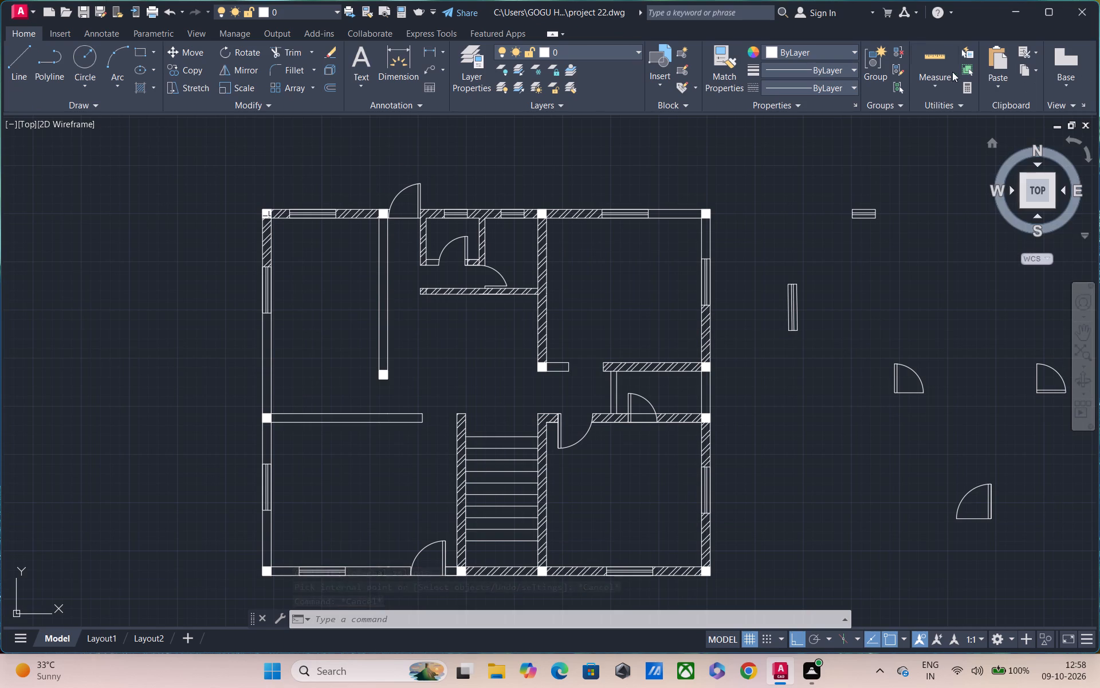
pyautogui.press('space')
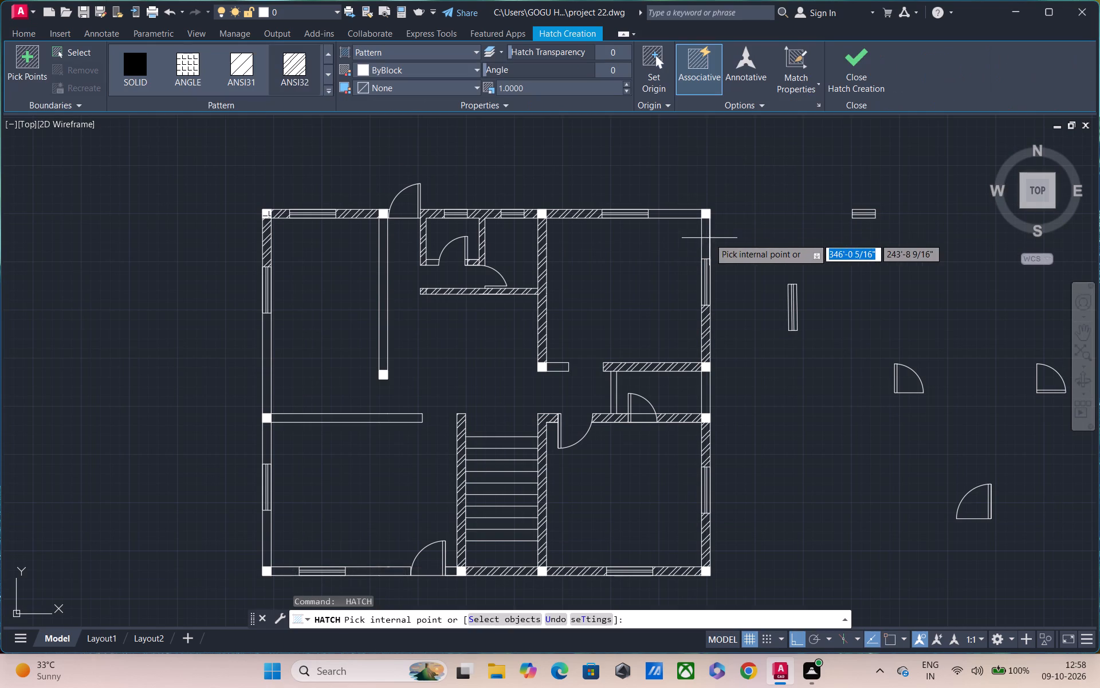
pyautogui.click(708, 240)
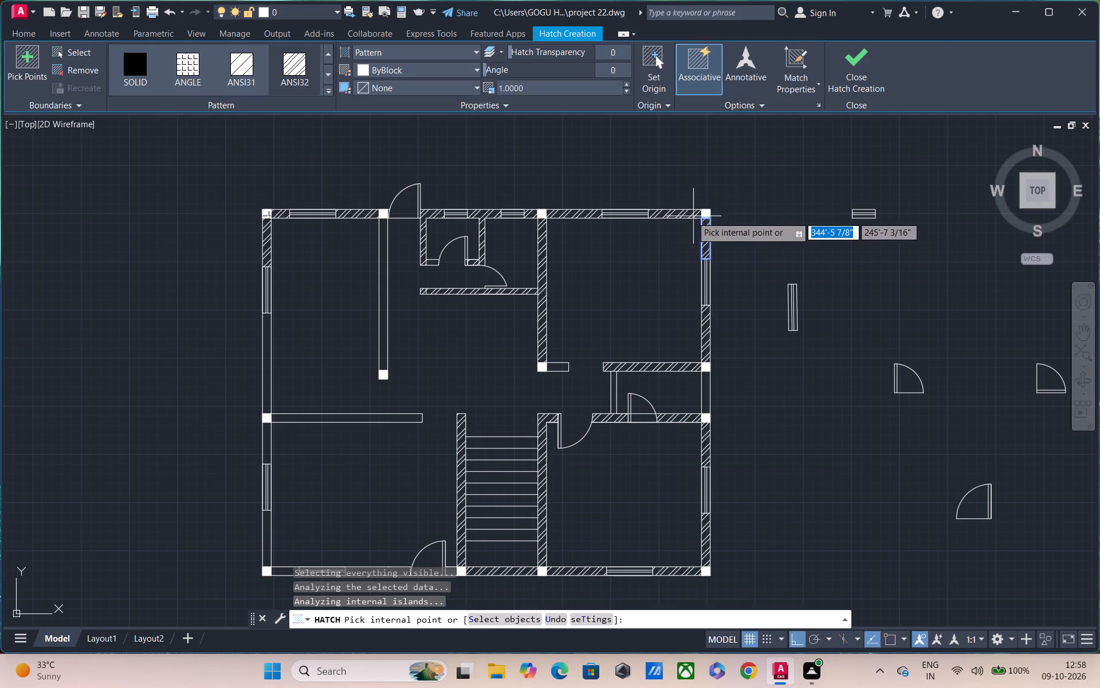
pyautogui.click(689, 216)
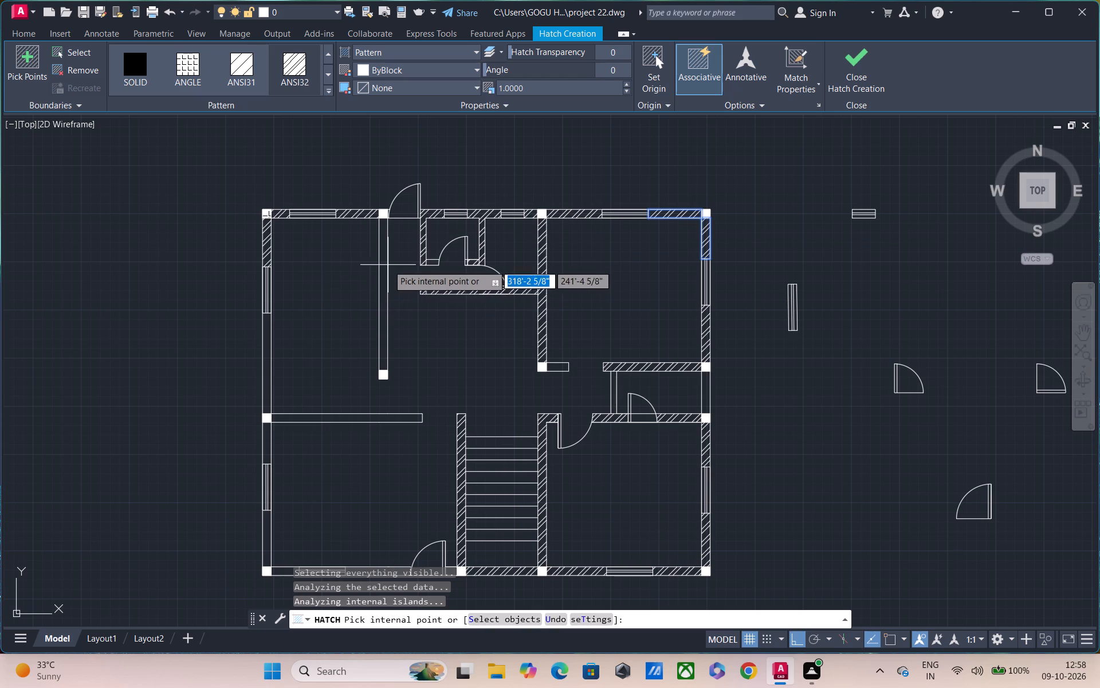
pyautogui.click(383, 264)
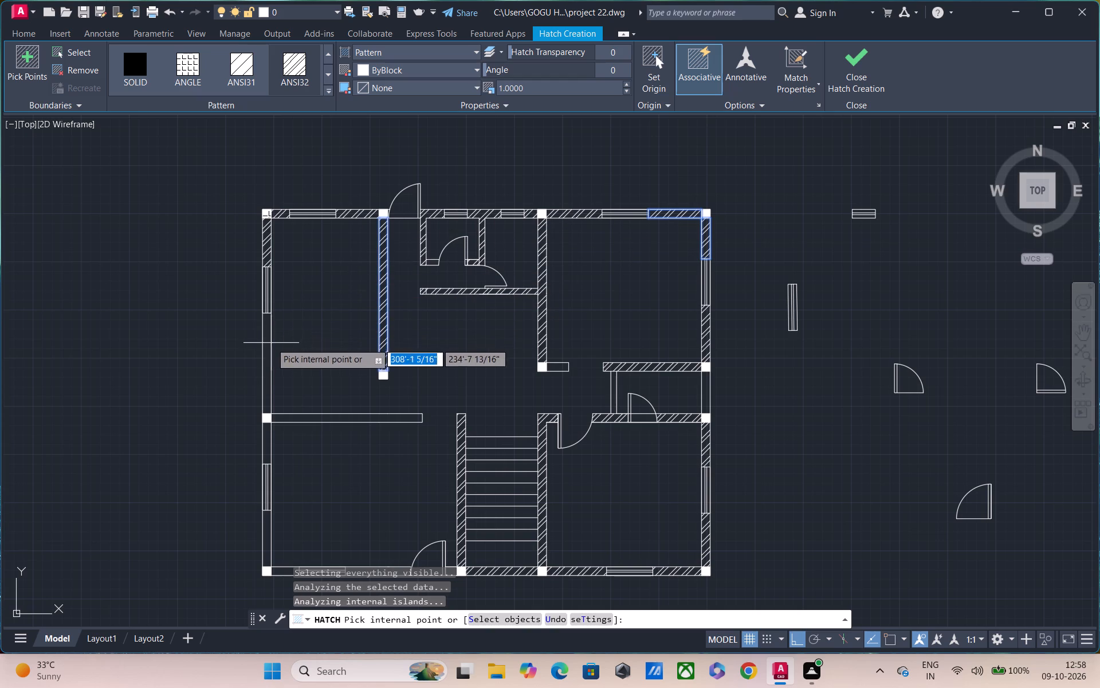
pyautogui.moveTo(268, 348); pyautogui.dragTo(264, 358)
pyautogui.click(284, 416)
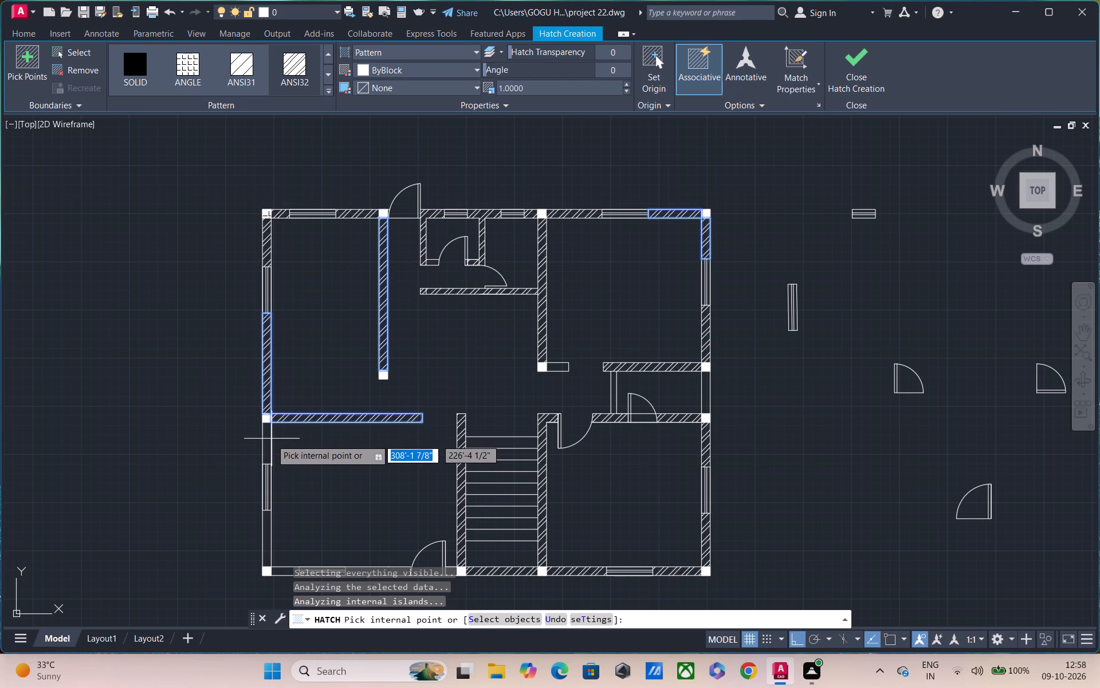
# Hatch the southwest room's west wall on both sides of its window and its south wall around the window and door with ANSI32.
pyautogui.click(266, 443)
pyautogui.moveTo(305, 383); pyautogui.dragTo(431, 131, button='middle')
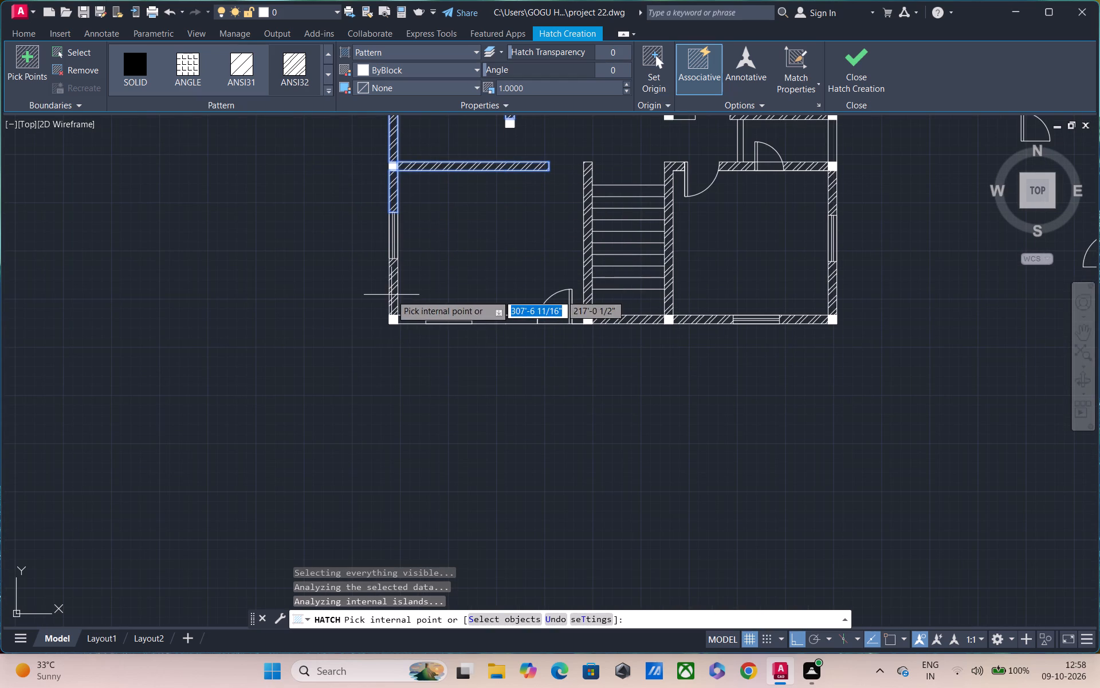
pyautogui.click(391, 295)
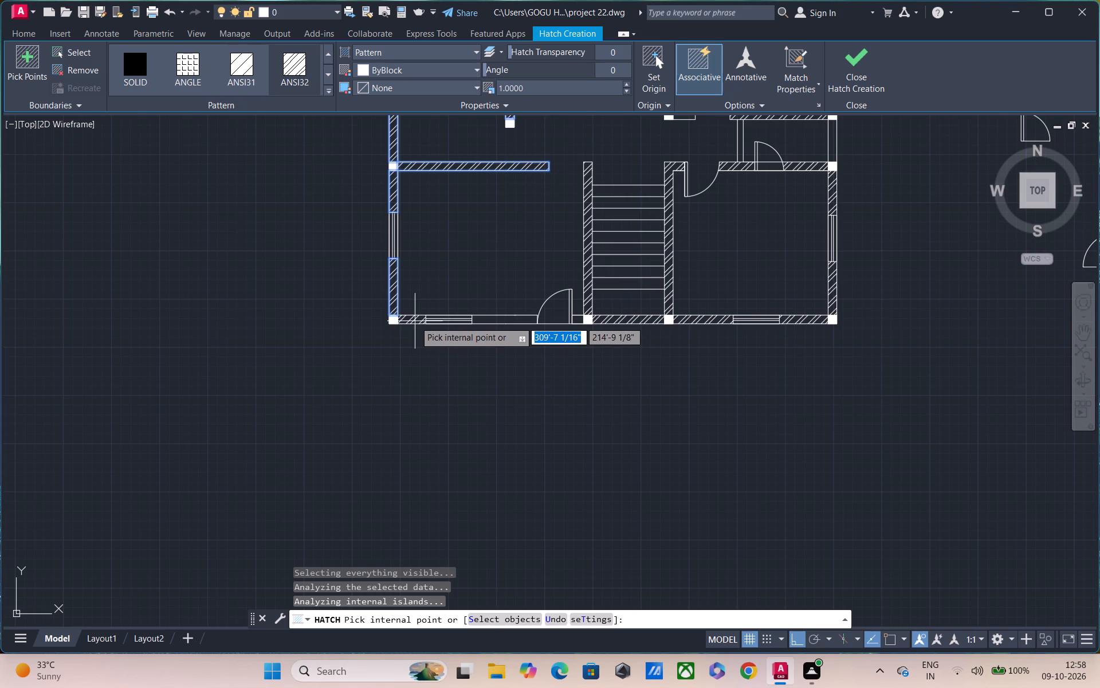
pyautogui.click(415, 321)
pyautogui.click(498, 320)
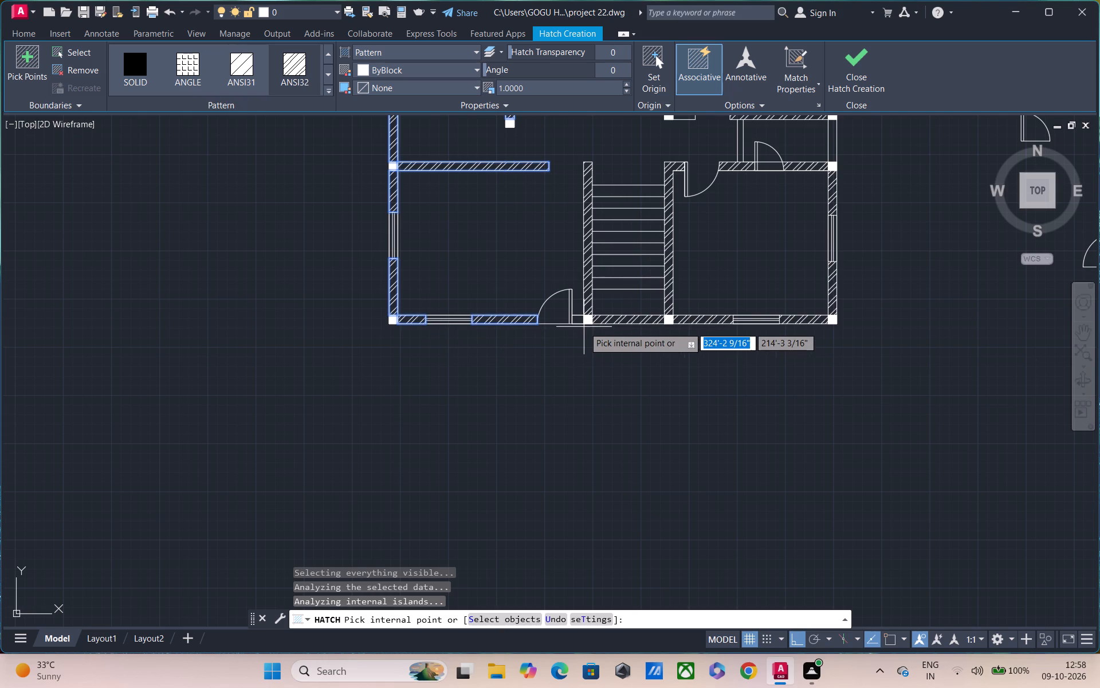
pyautogui.scroll(3, 583, 322)
pyautogui.click(562, 303)
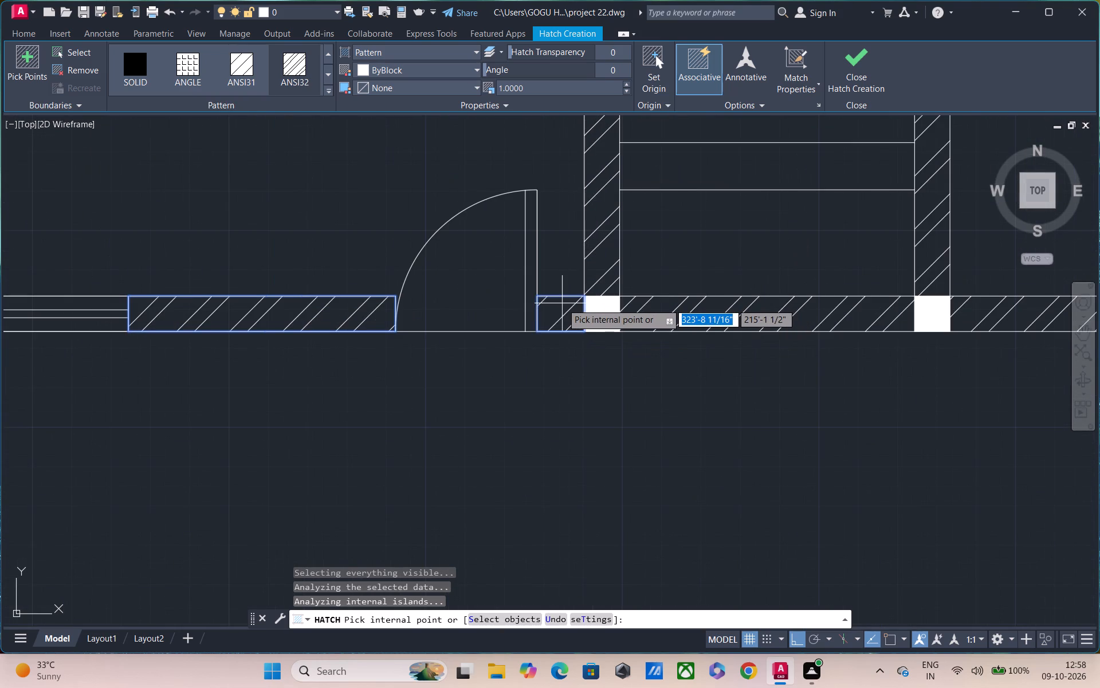
pyautogui.scroll(-2, 577, 292)
pyautogui.press('Escape')
# Hatch the short west wall of the small eastern room with ANSI32.
pyautogui.scroll(-2, 549, 289)
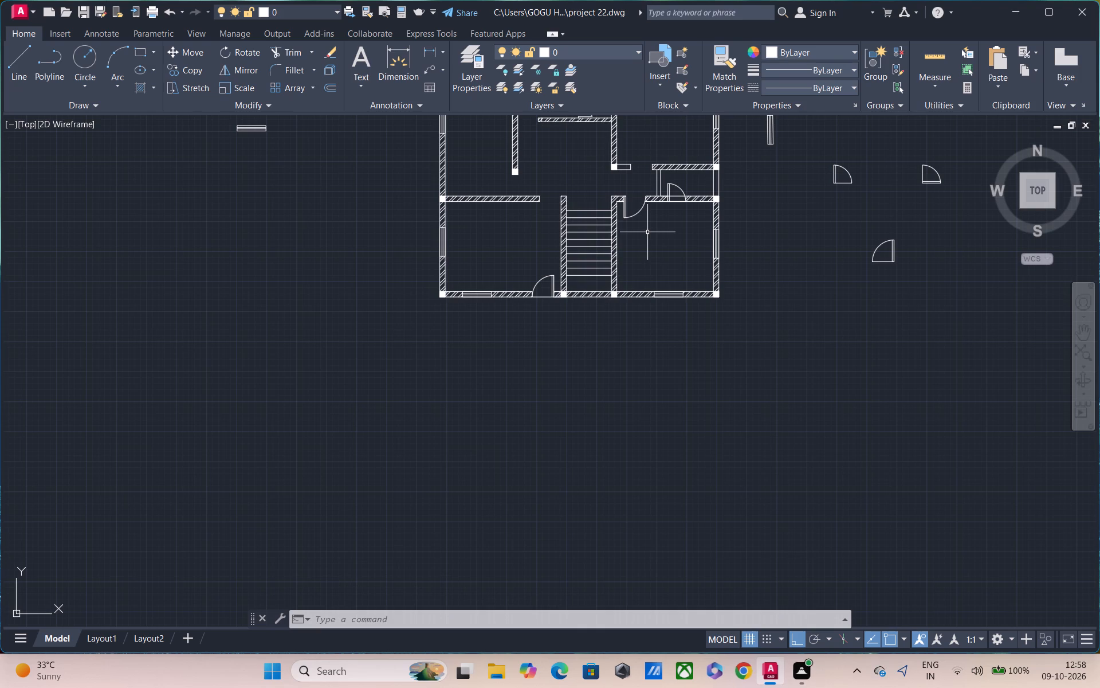
pyautogui.scroll(1, 670, 171)
pyautogui.press('space')
pyautogui.scroll(2, 627, 174)
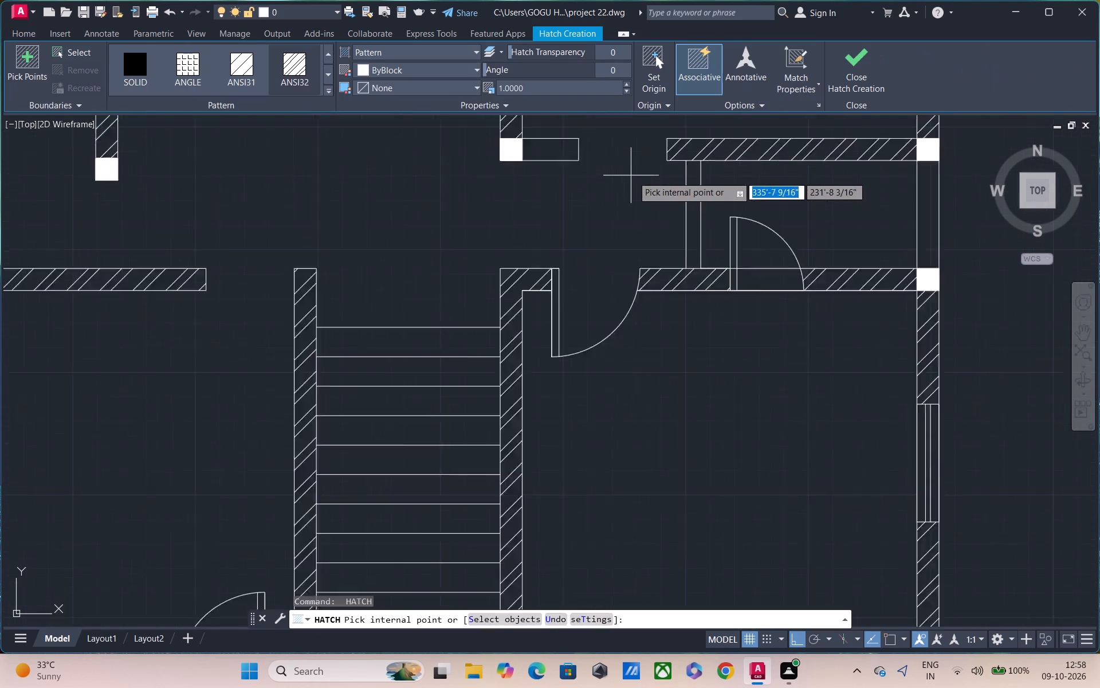
pyautogui.scroll(1, 633, 177)
pyautogui.click(729, 194)
pyautogui.scroll(-4, 724, 224)
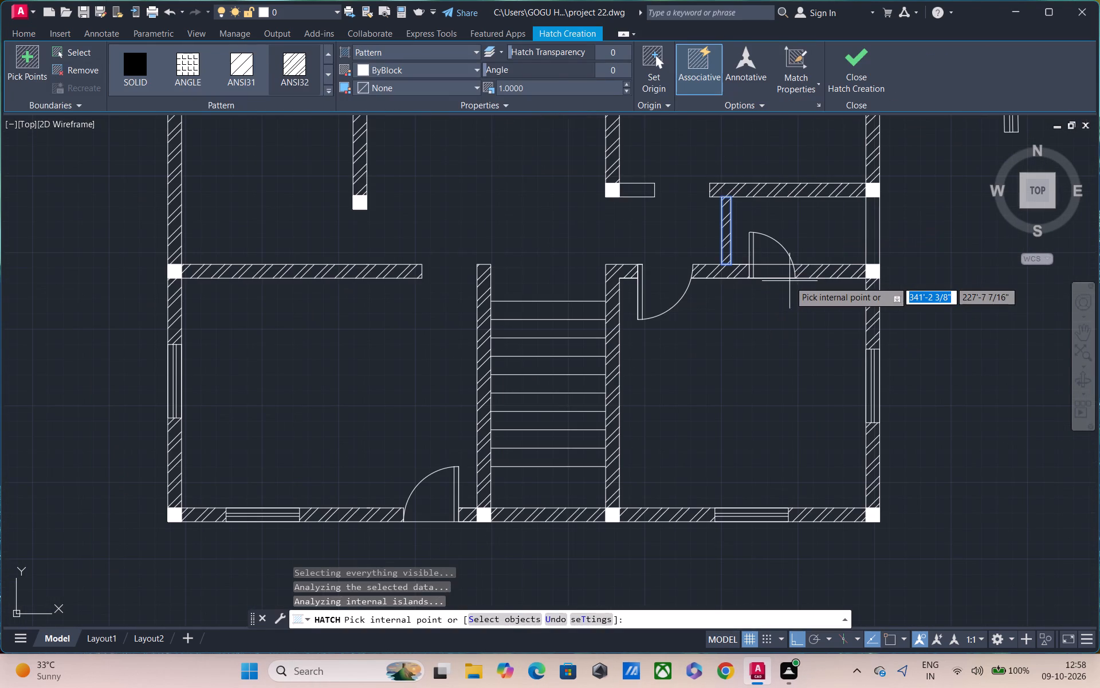
pyautogui.press('Escape')
# Trim both wall lines crossing the door opening in the small eastern room's south wall.
pyautogui.write('gtr')
pyautogui.press('space')
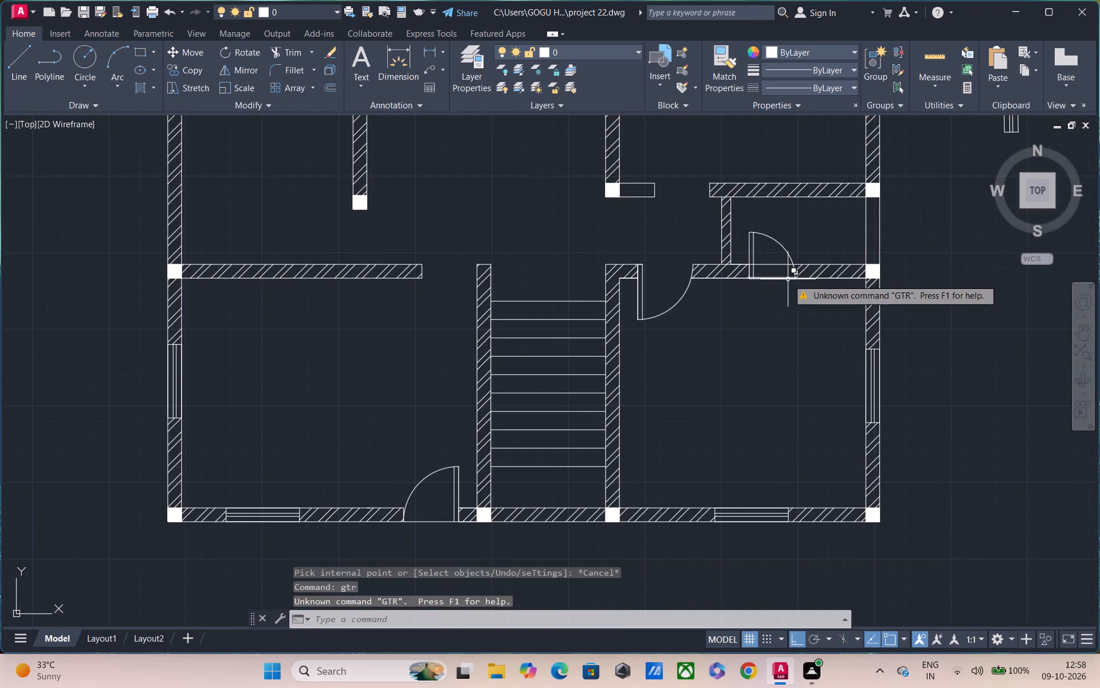
pyautogui.scroll(3, 783, 271)
pyautogui.press('Escape')
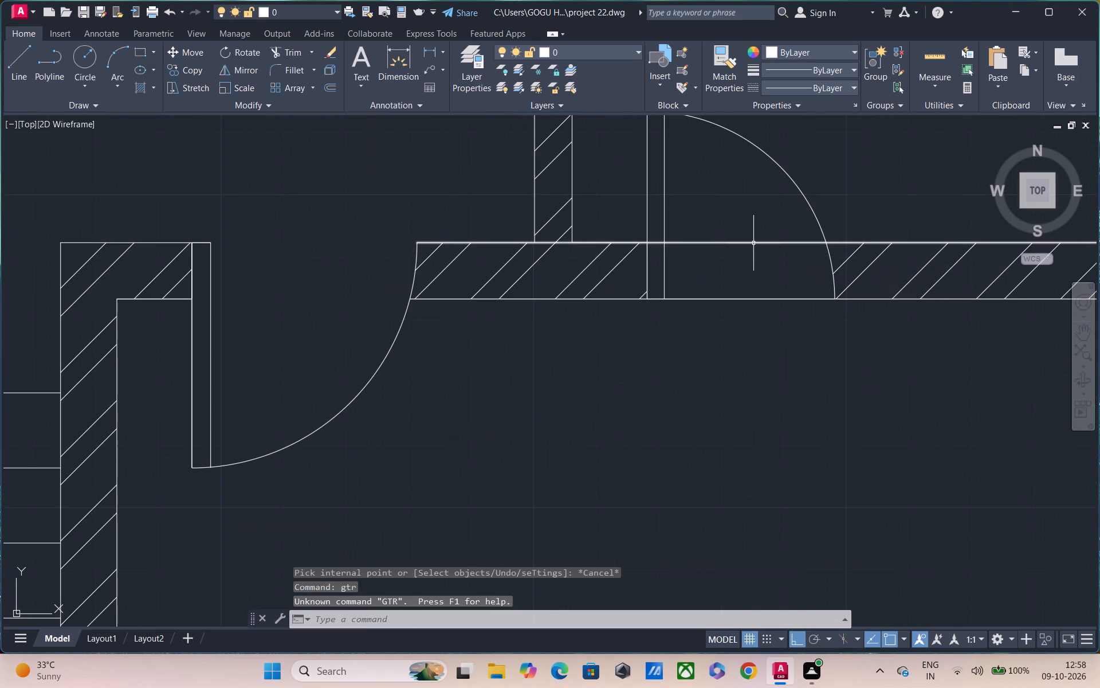
pyautogui.write('tr')
pyautogui.press('space')
pyautogui.moveTo(748, 209); pyautogui.dragTo(748, 316)
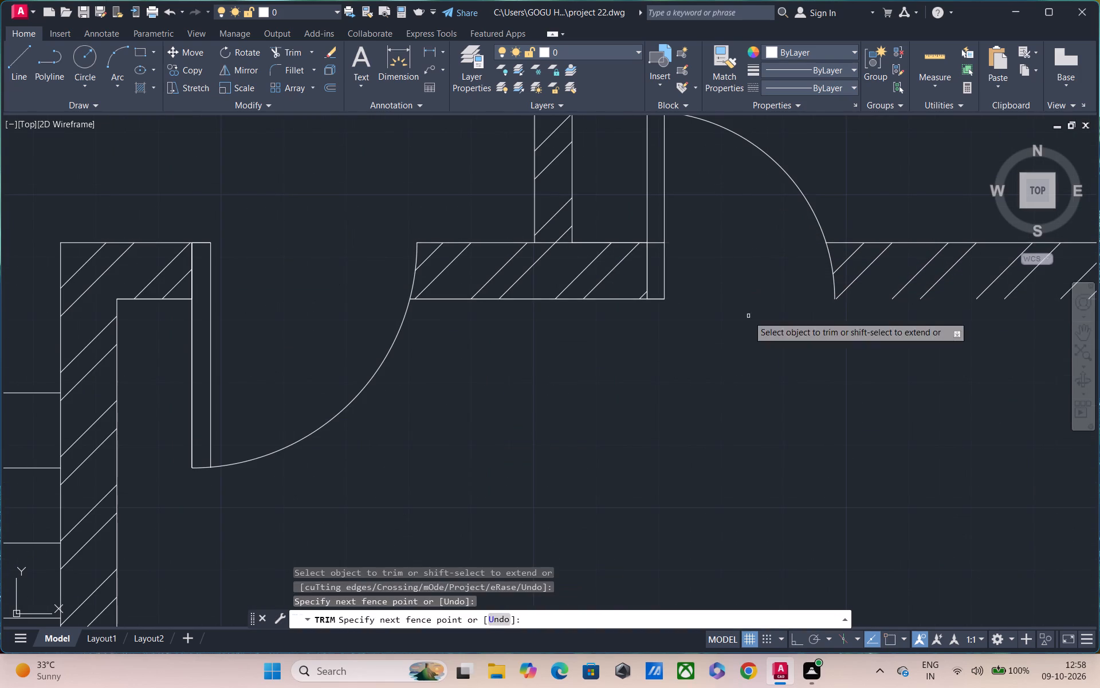
pyautogui.scroll(-3, 749, 316)
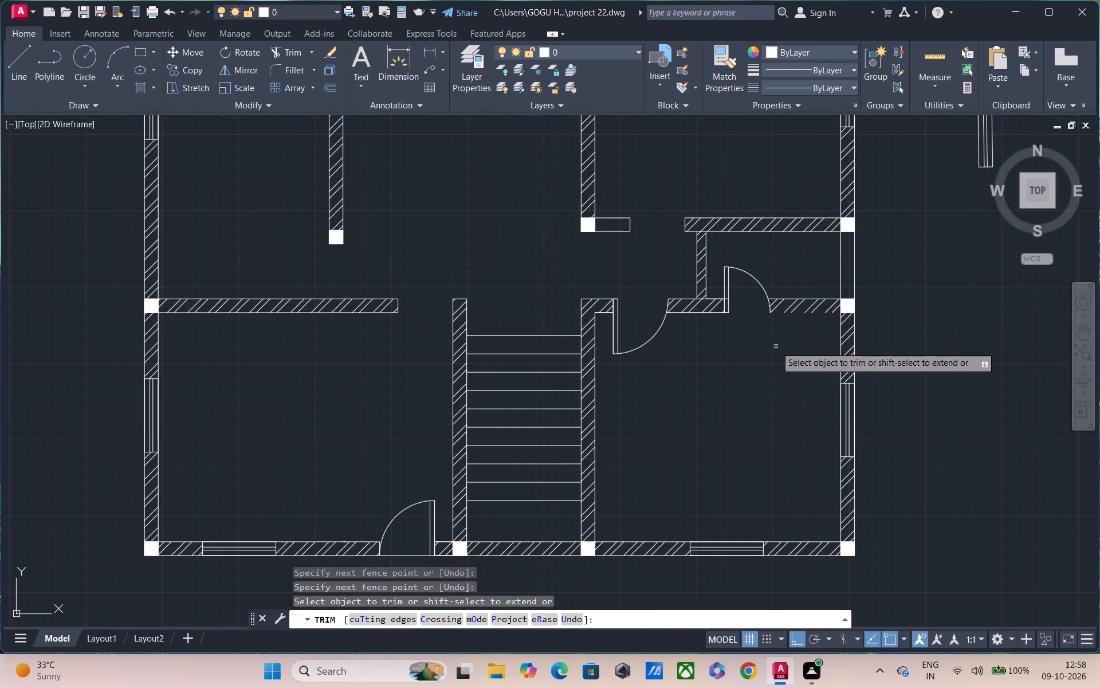
# Redraw the south edge of the small eastern room's south wall with a line from the door to the east column.
pyautogui.write('l `')
pyautogui.press('Escape')
pyautogui.write('l')
pyautogui.press('space')
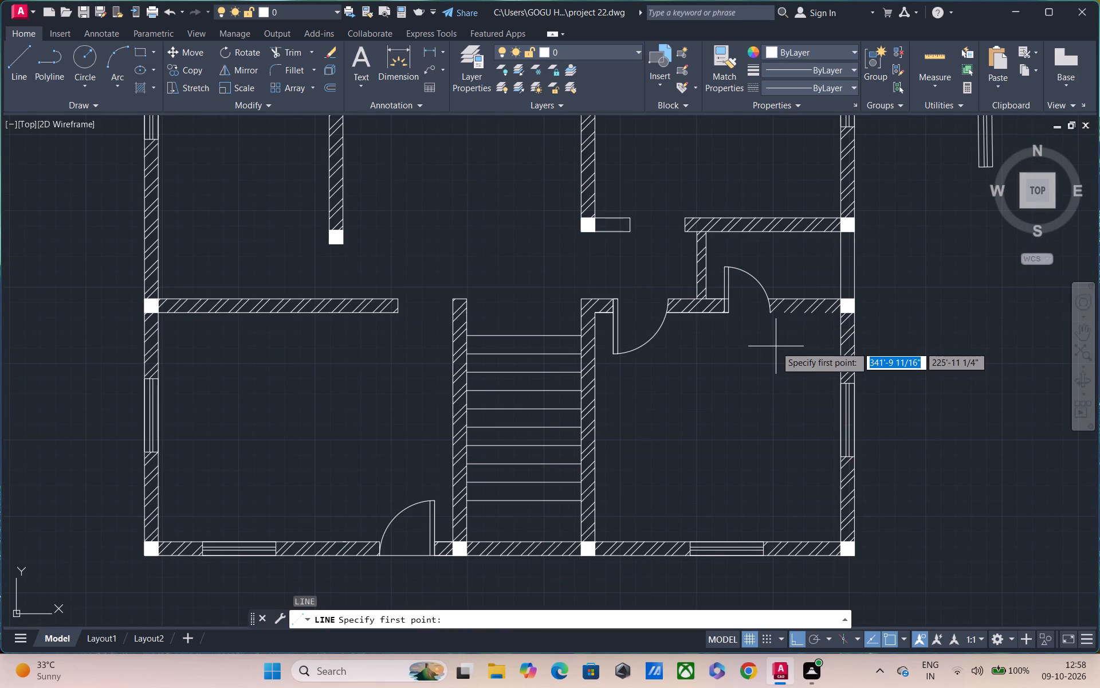
pyautogui.scroll(2, 777, 340)
pyautogui.click(757, 272)
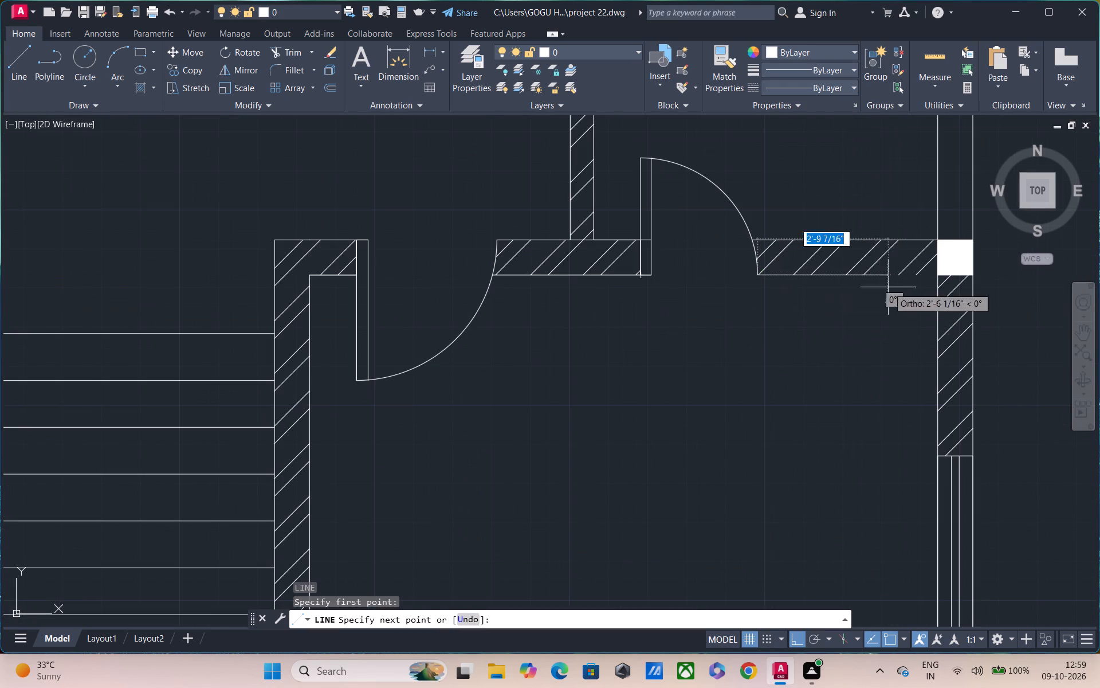
pyautogui.click(941, 275)
pyautogui.press('Escape')
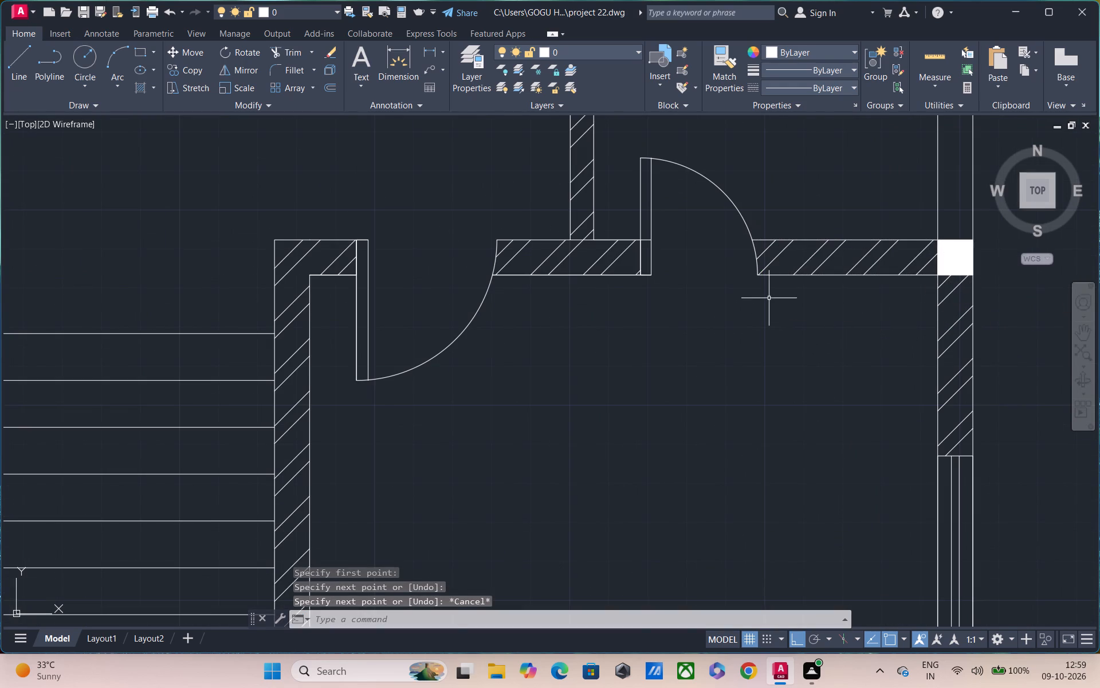
# Copy the small north-wall window just west of the middle column to the free area east of the plan.
pyautogui.scroll(-2, 763, 298)
pyautogui.scroll(2, 721, 288)
pyautogui.scroll(-3, 721, 288)
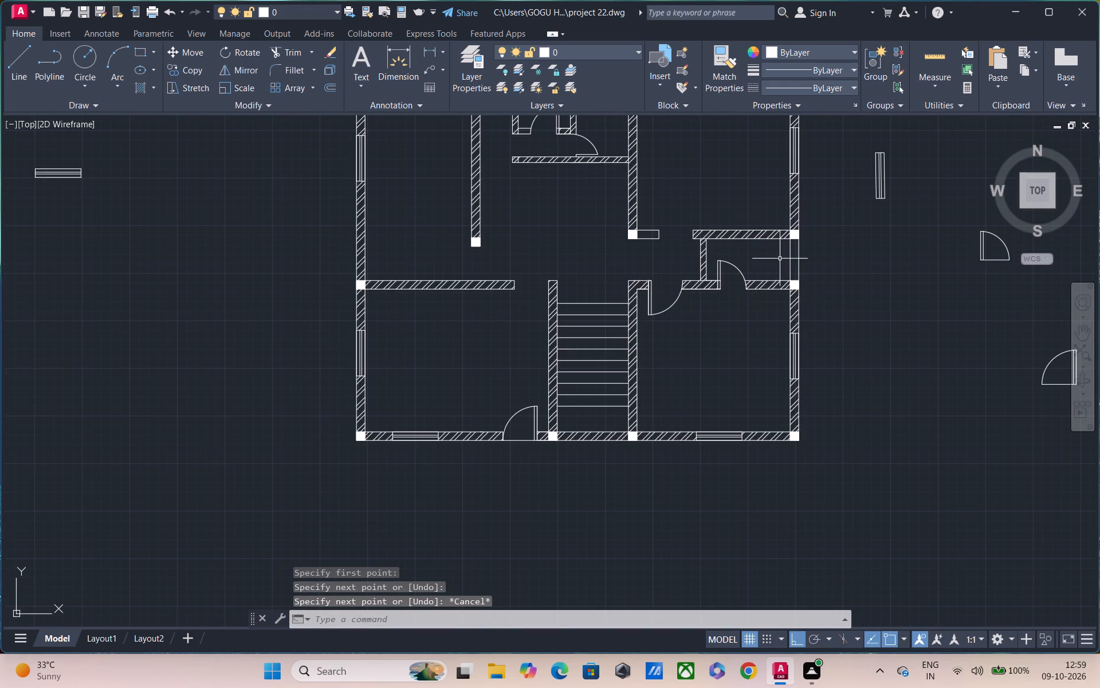
pyautogui.moveTo(902, 226); pyautogui.dragTo(835, 315, button='middle')
pyautogui.scroll(-1, 835, 315)
pyautogui.scroll(3, 688, 235)
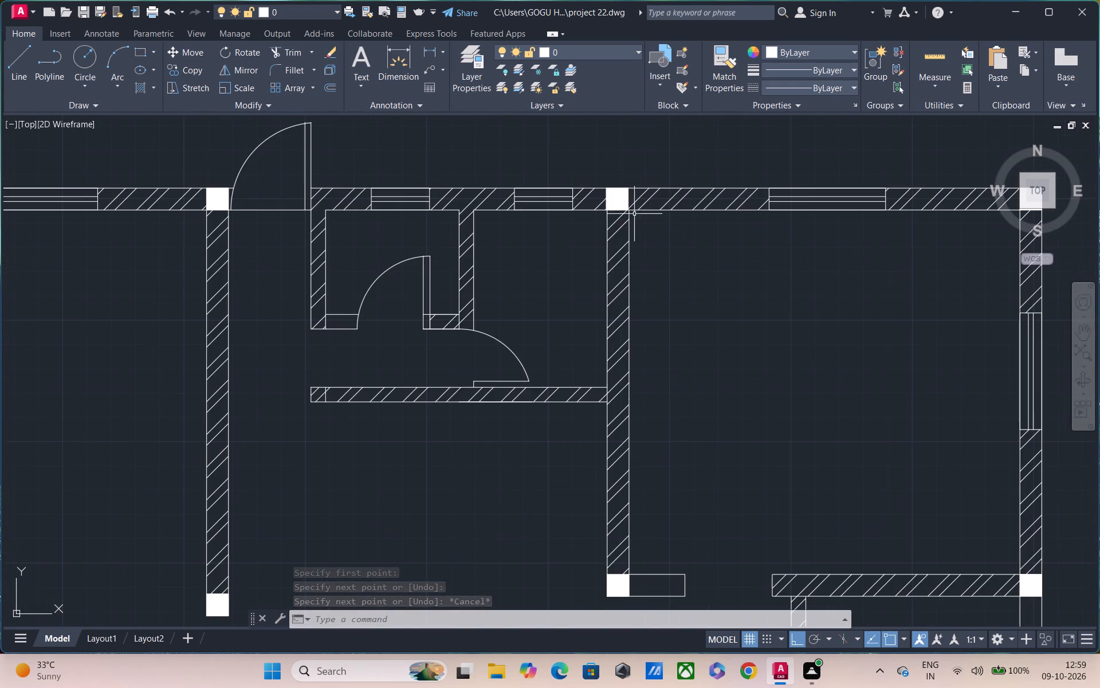
pyautogui.press('Escape')
pyautogui.moveTo(480, 174); pyautogui.dragTo(552, 182)
pyautogui.click(593, 229)
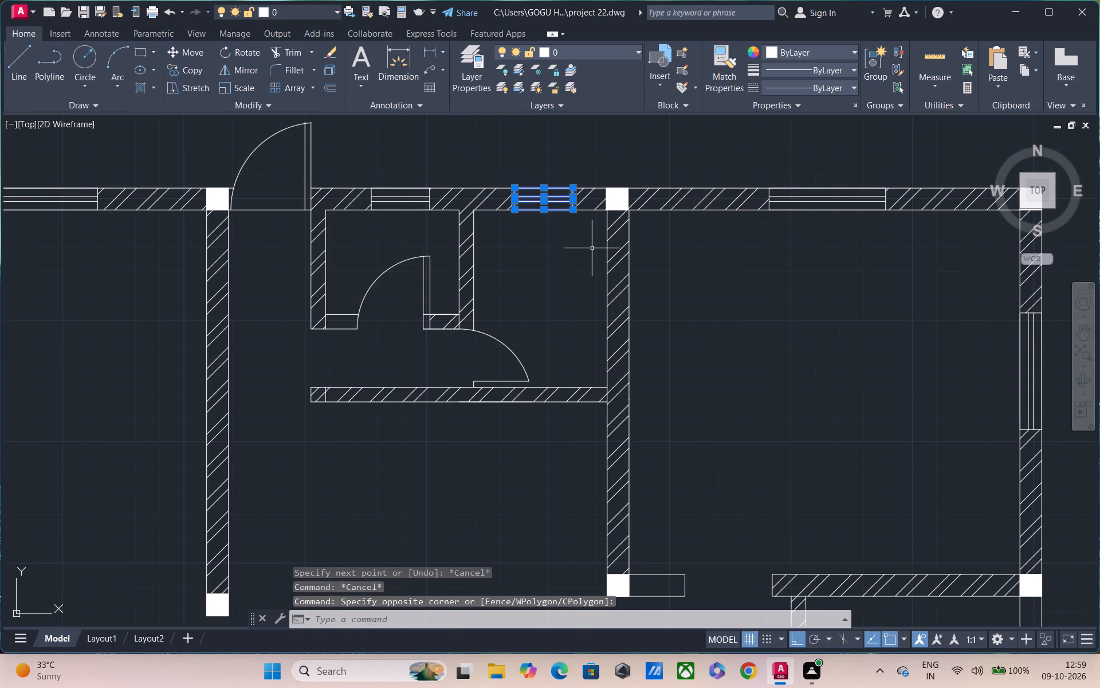
pyautogui.write('co')
pyautogui.press('space')
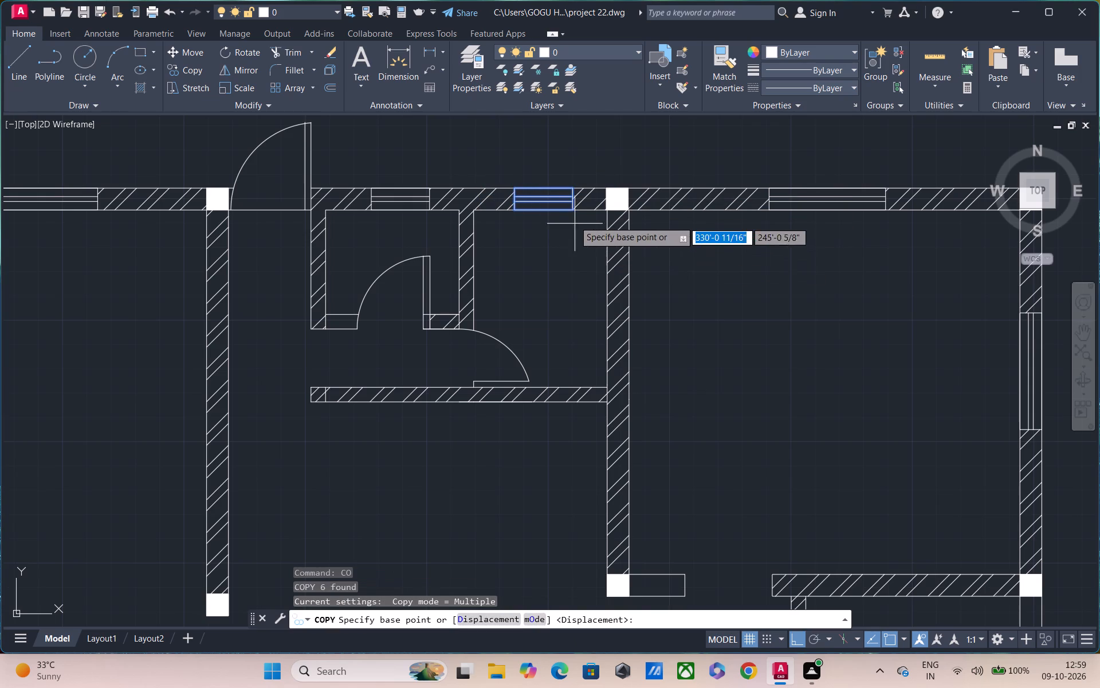
pyautogui.click(574, 207)
pyautogui.scroll(-5, 587, 257)
pyautogui.moveTo(678, 298); pyautogui.dragTo(672, 292, button='middle')
pyautogui.scroll(1, 661, 310)
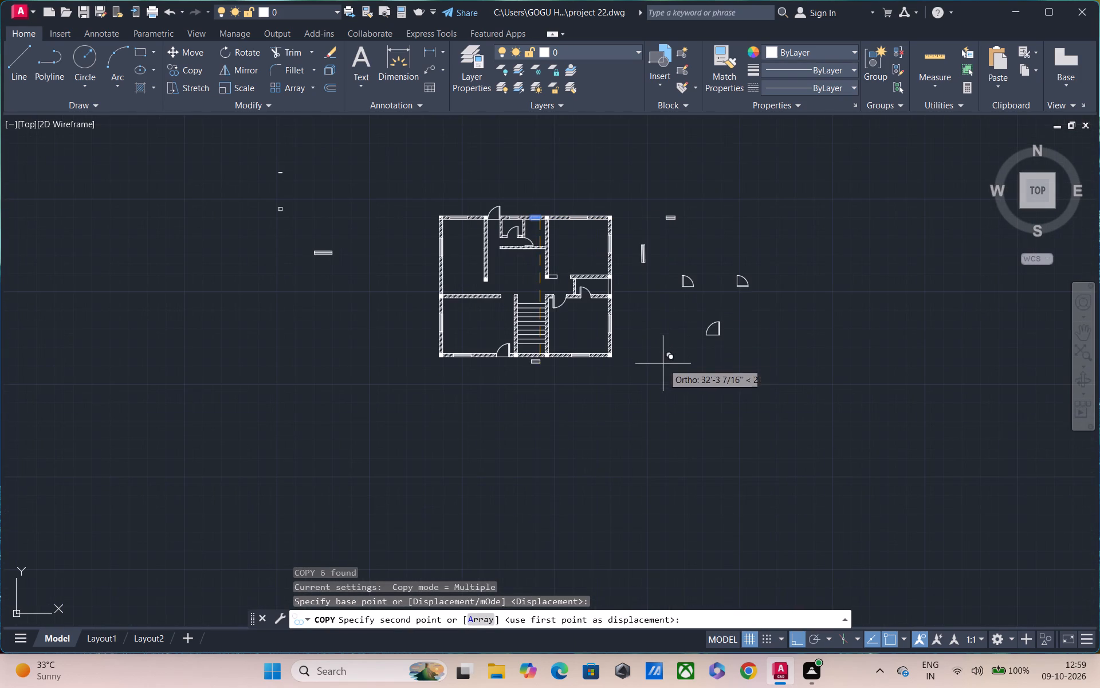
pyautogui.click(744, 345)
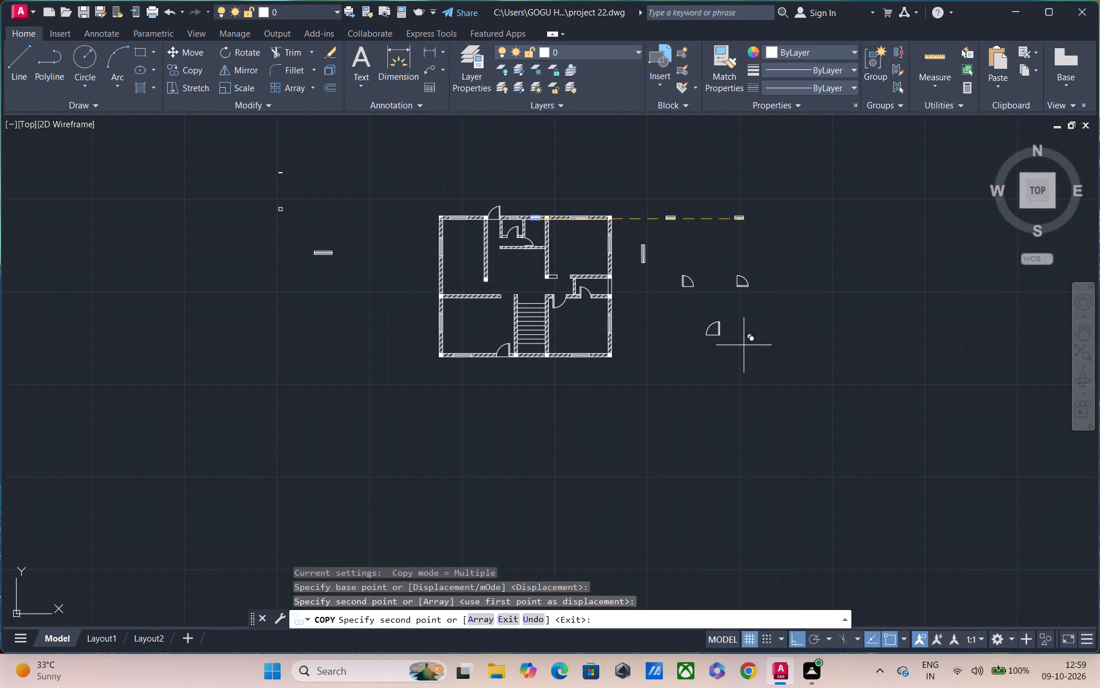
pyautogui.press('Escape')
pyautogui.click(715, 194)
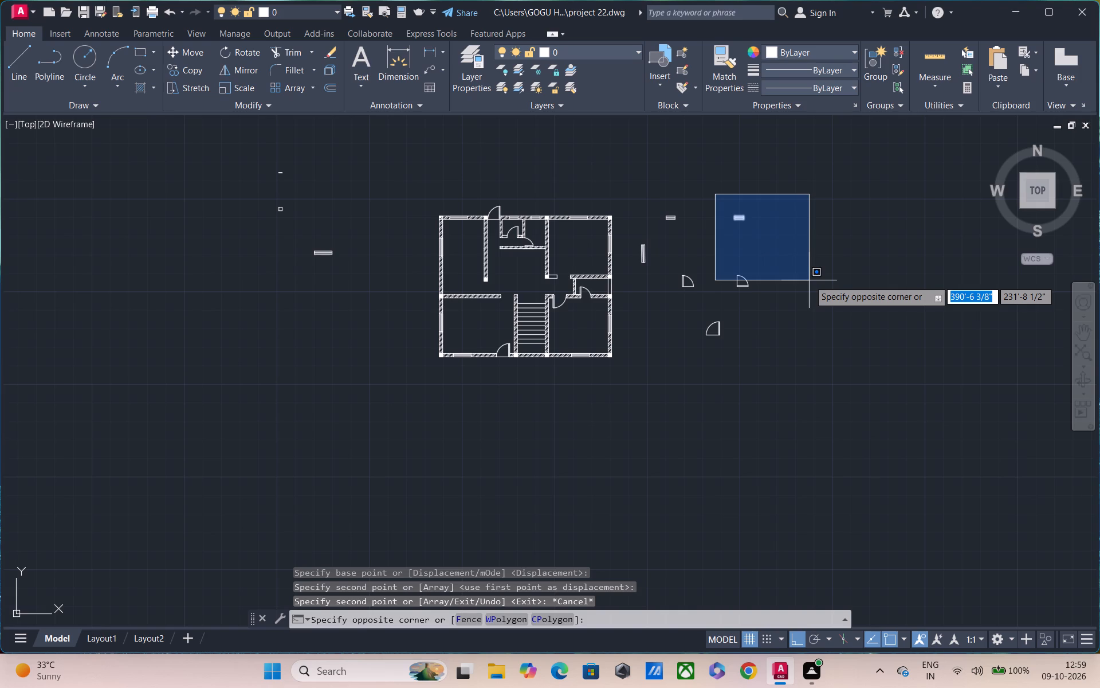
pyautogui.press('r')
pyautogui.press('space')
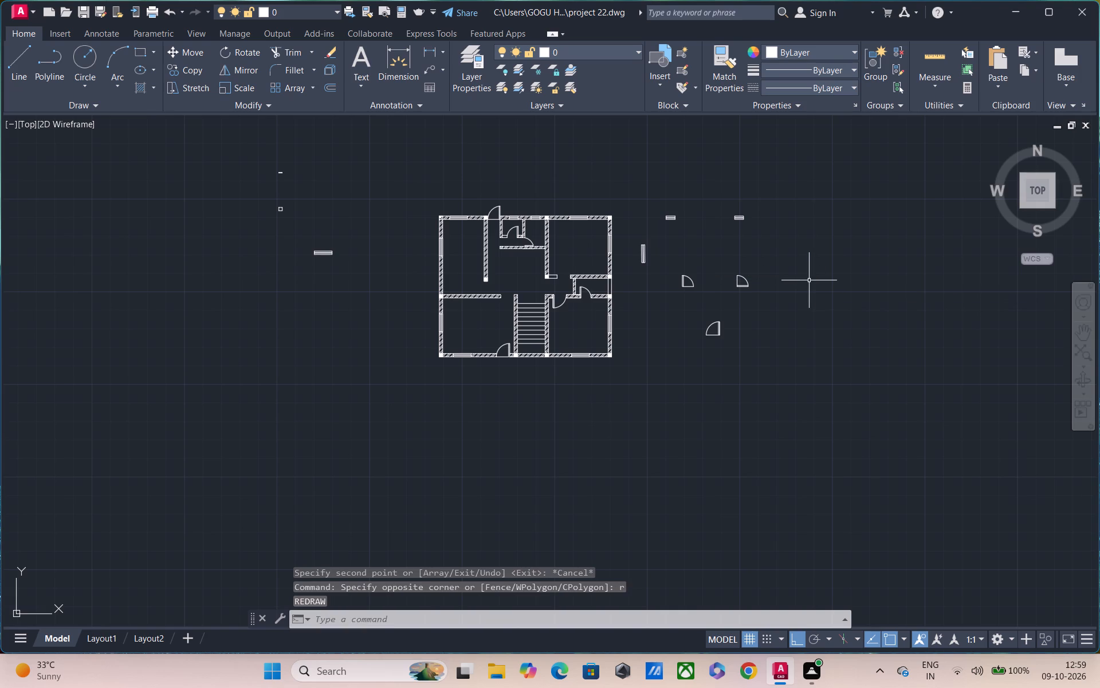
# Rotate the copied small window about its west end so it stands vertically.
pyautogui.click(700, 202)
pyautogui.click(769, 244)
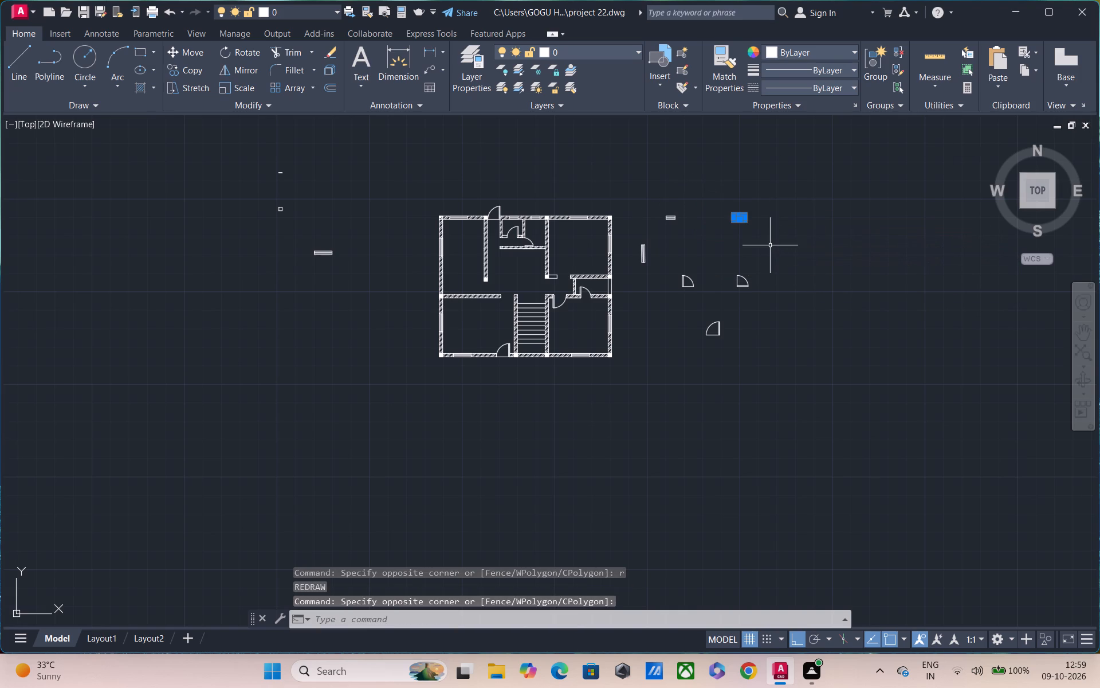
pyautogui.write('ro')
pyautogui.press('space')
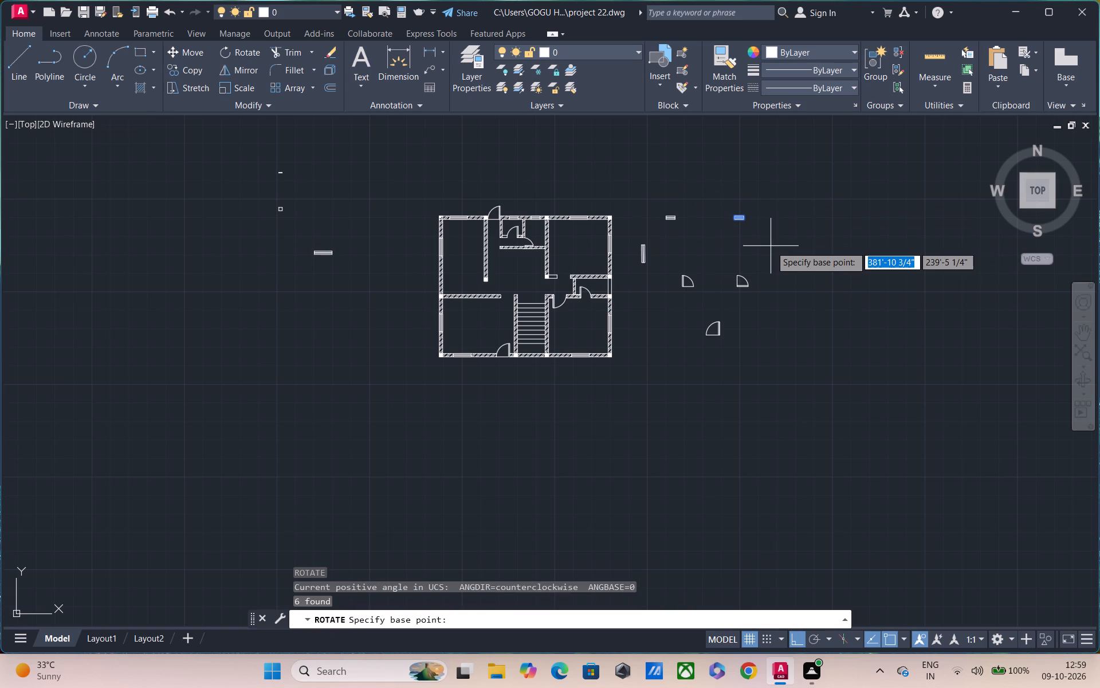
pyautogui.click(736, 217)
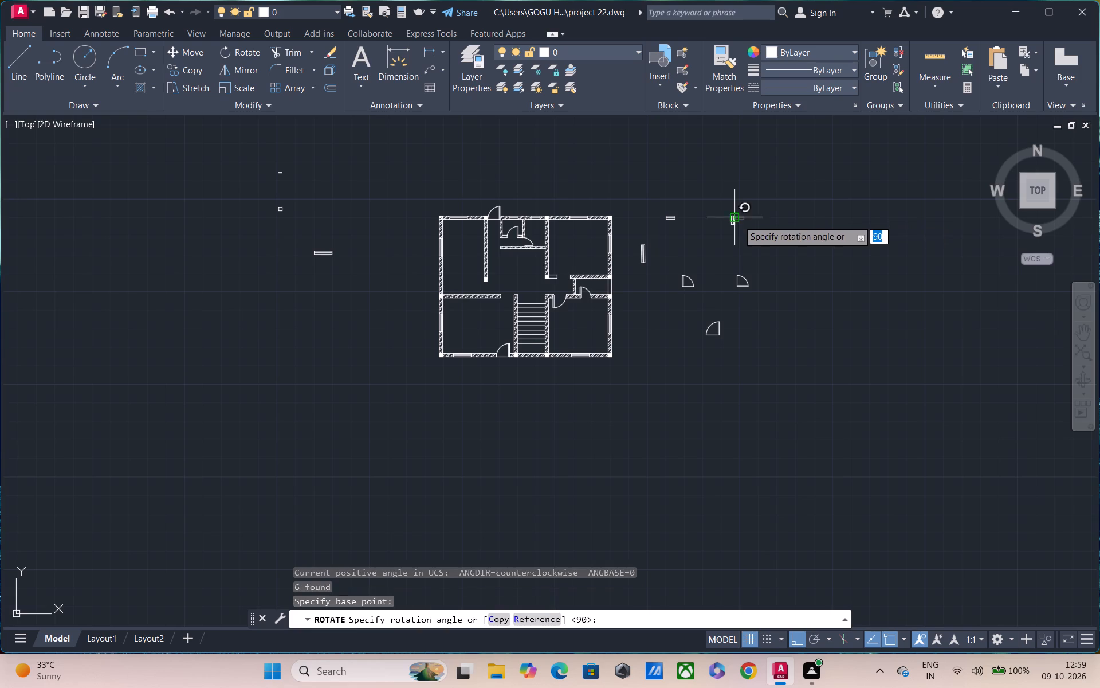
pyautogui.click(744, 240)
pyautogui.press('Escape')
pyautogui.press('Escape')
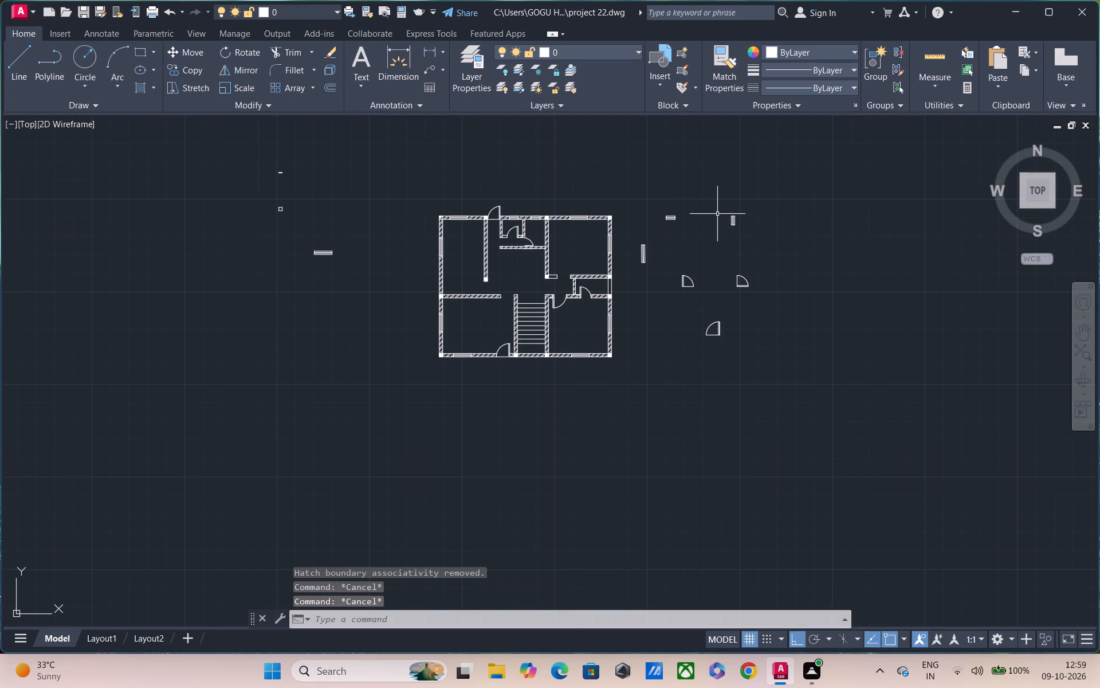
# Close the drawing and save its changes to project 22.dwg.
pyautogui.moveTo(726, 209); pyautogui.dragTo(748, 229)
pyautogui.click(768, 266)
pyautogui.write('clo')
pyautogui.press('space')
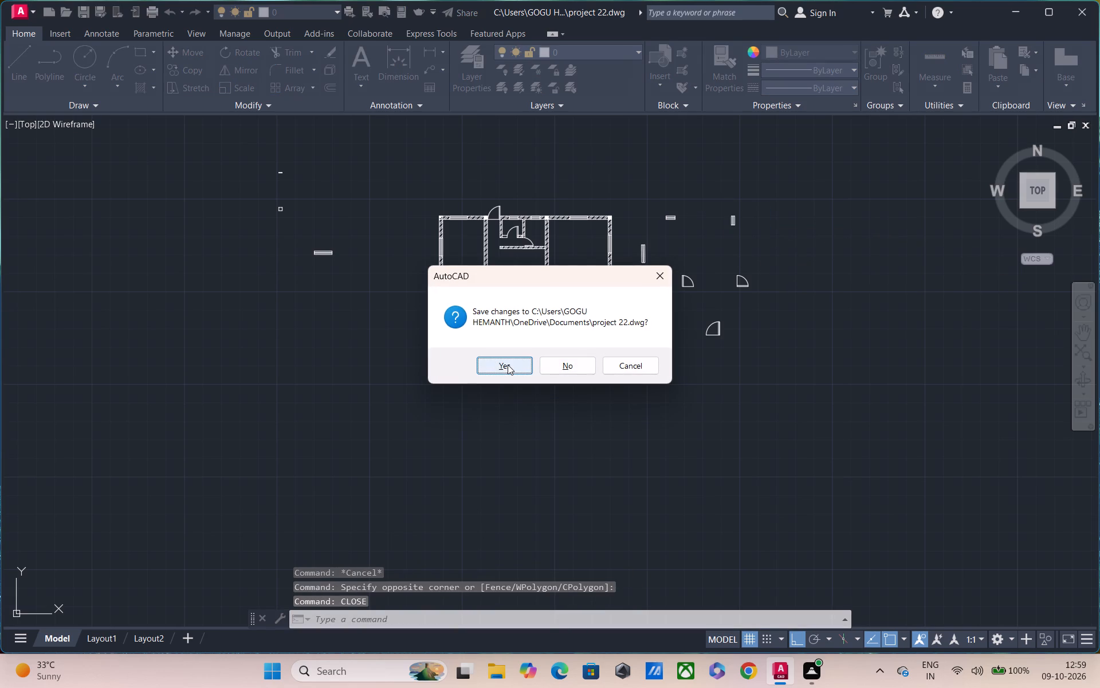
pyautogui.click(506, 361)
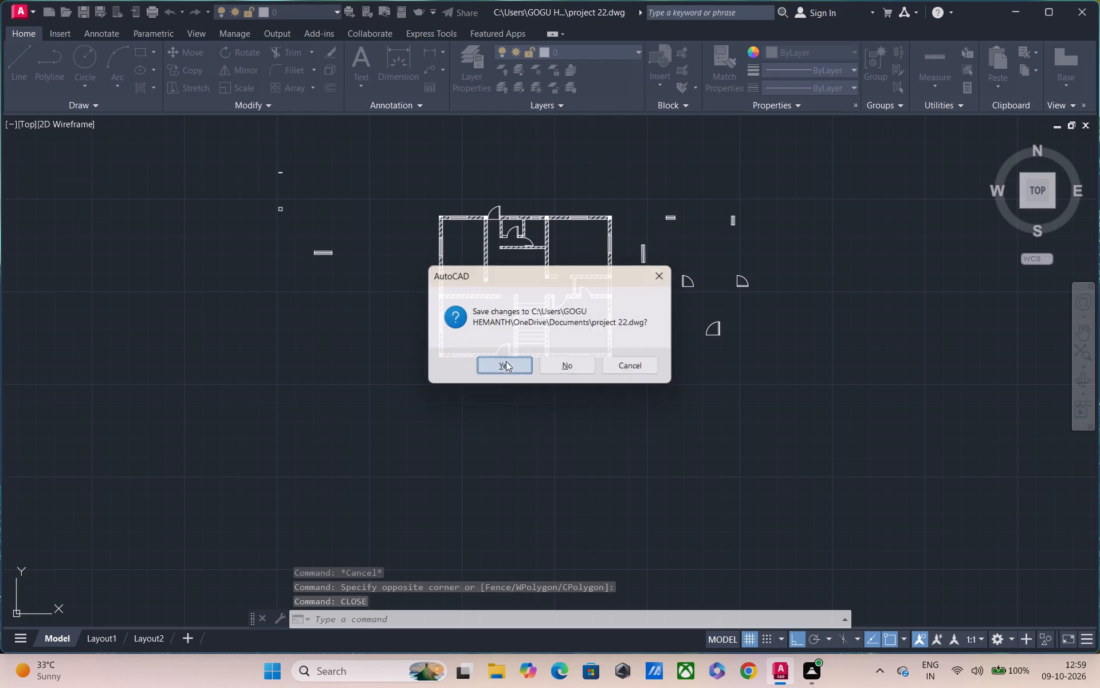
# Reopen the project 22 drawing.
pyautogui.click(292, 316)
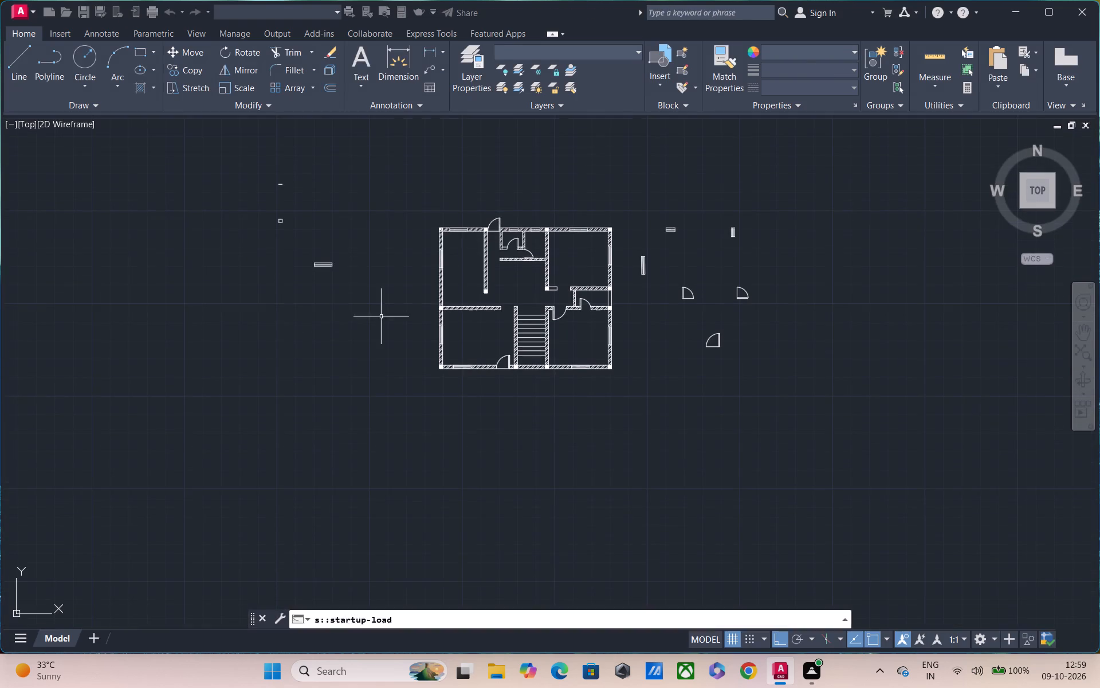
# Copy the small vertical window from the free area into the east wall between the small eastern room's two columns.
pyautogui.scroll(2, 714, 248)
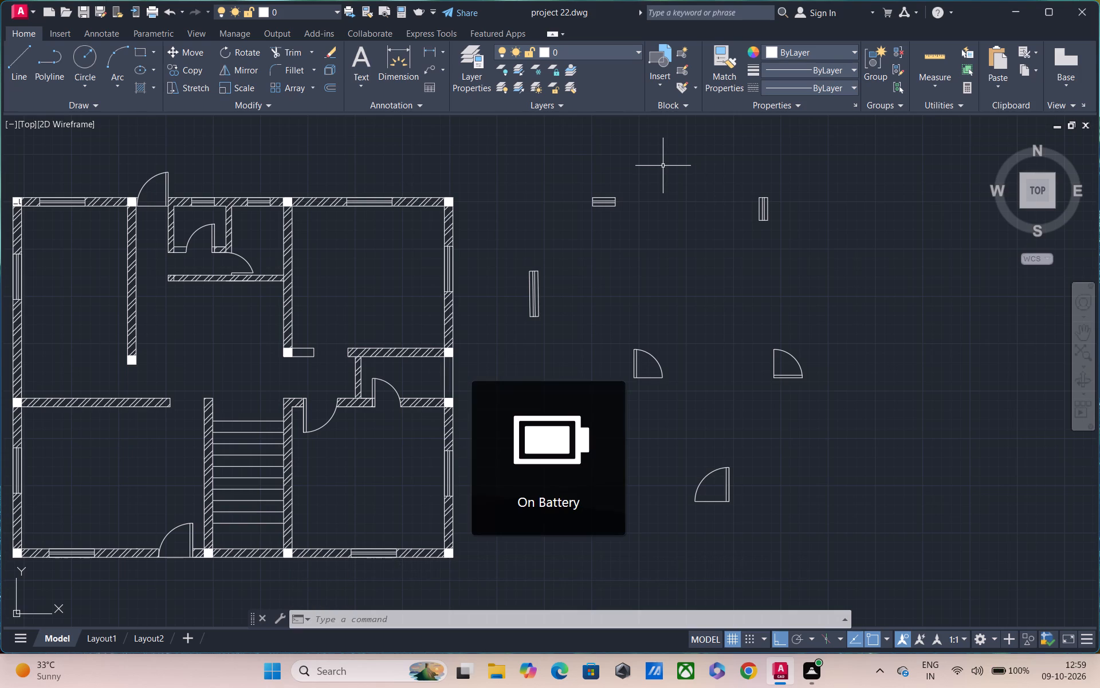
pyautogui.scroll(1, 738, 189)
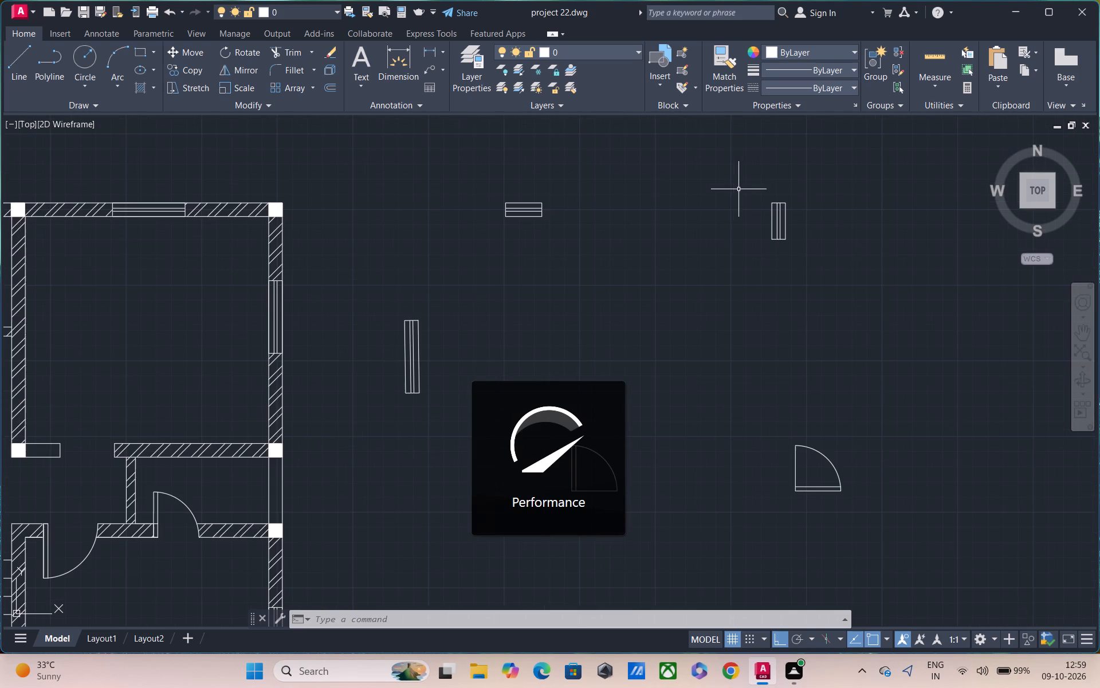
pyautogui.moveTo(748, 169); pyautogui.dragTo(764, 181)
pyautogui.click(827, 273)
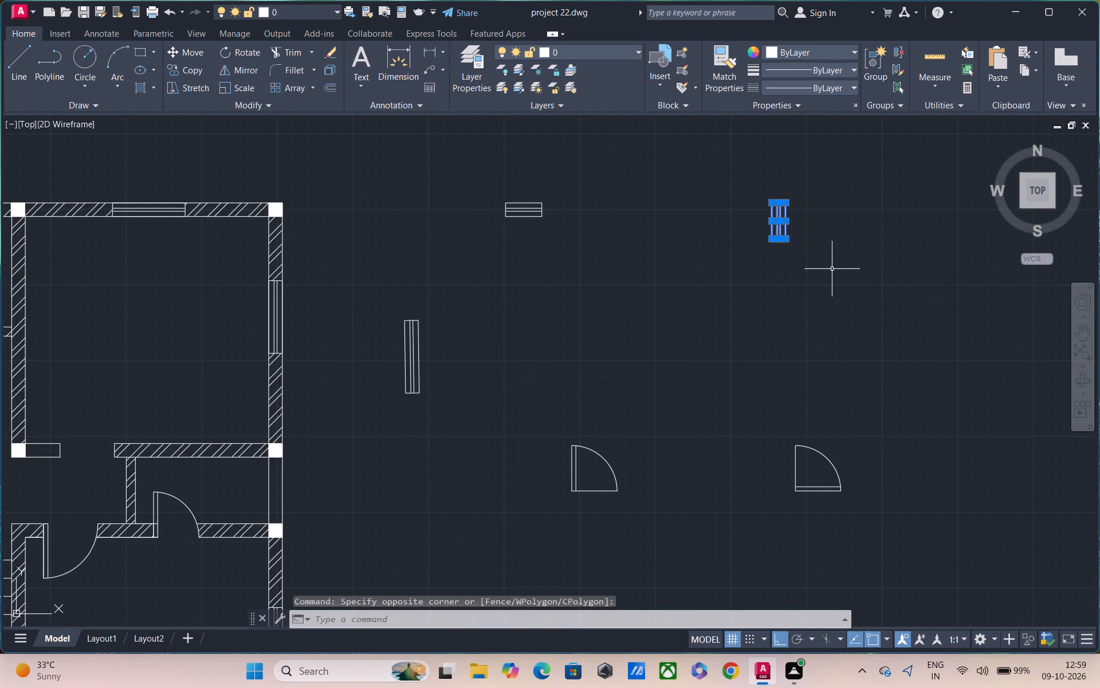
pyautogui.write('co')
pyautogui.press('space')
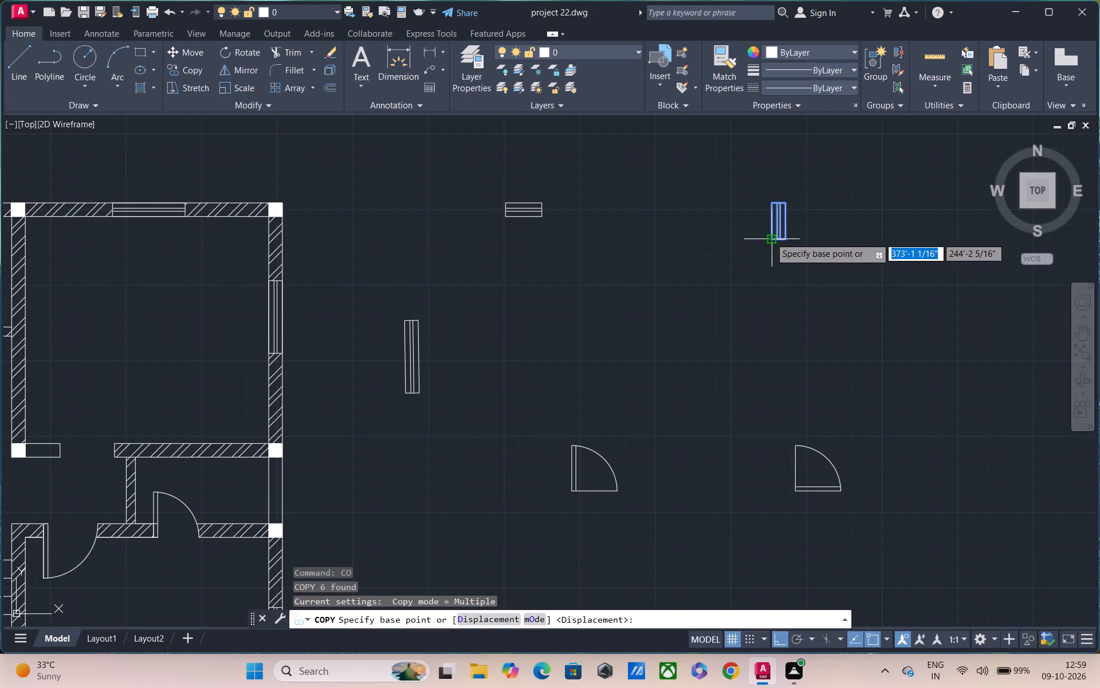
pyautogui.click(770, 237)
pyautogui.press('F8')
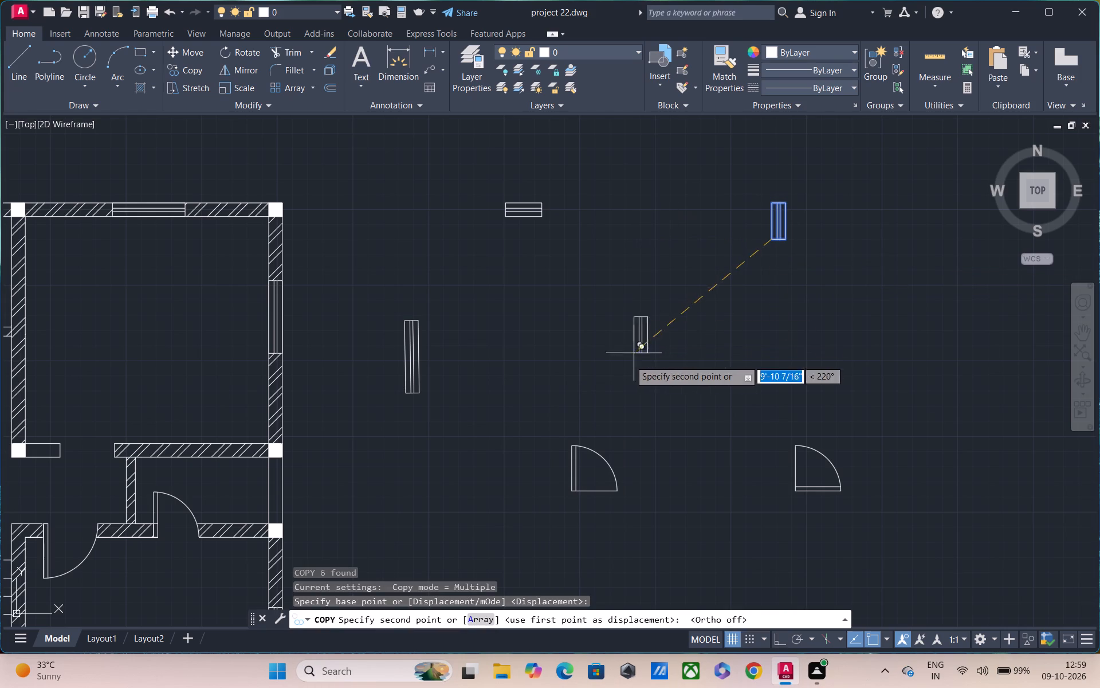
pyautogui.moveTo(522, 381); pyautogui.dragTo(678, 276, button='middle')
pyautogui.scroll(2, 469, 393)
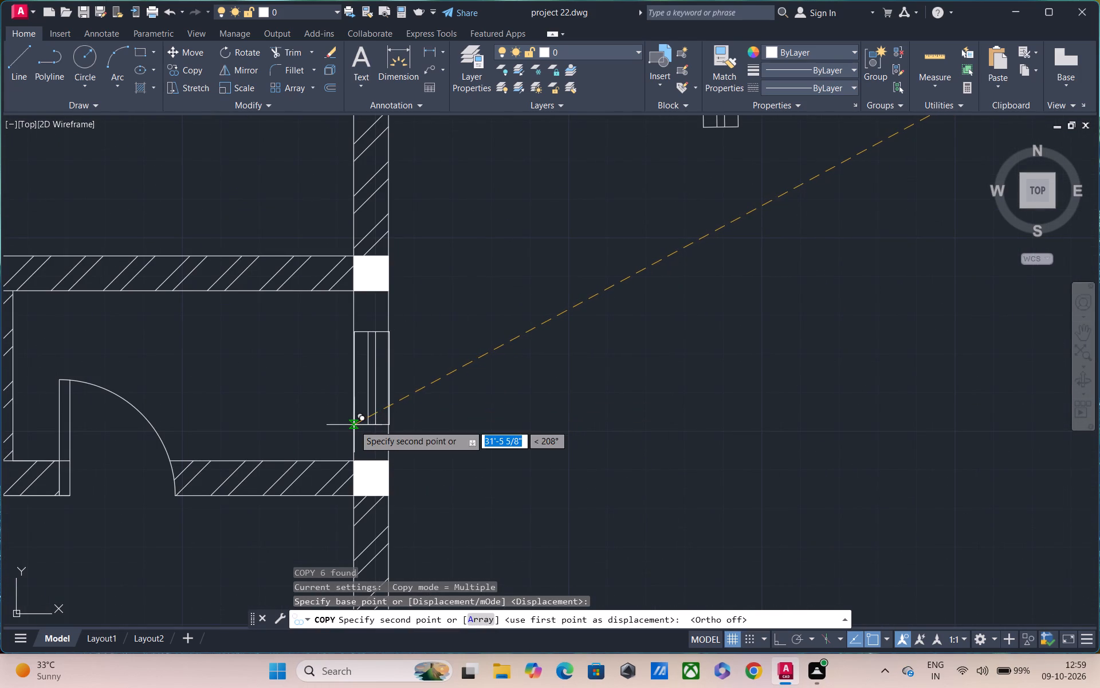
pyautogui.click(354, 425)
pyautogui.press('Escape')
# Hatch the east wall segments on both sides of the small eastern room's new window with the ANSI32 pattern.
pyautogui.write('h')
pyautogui.press('space')
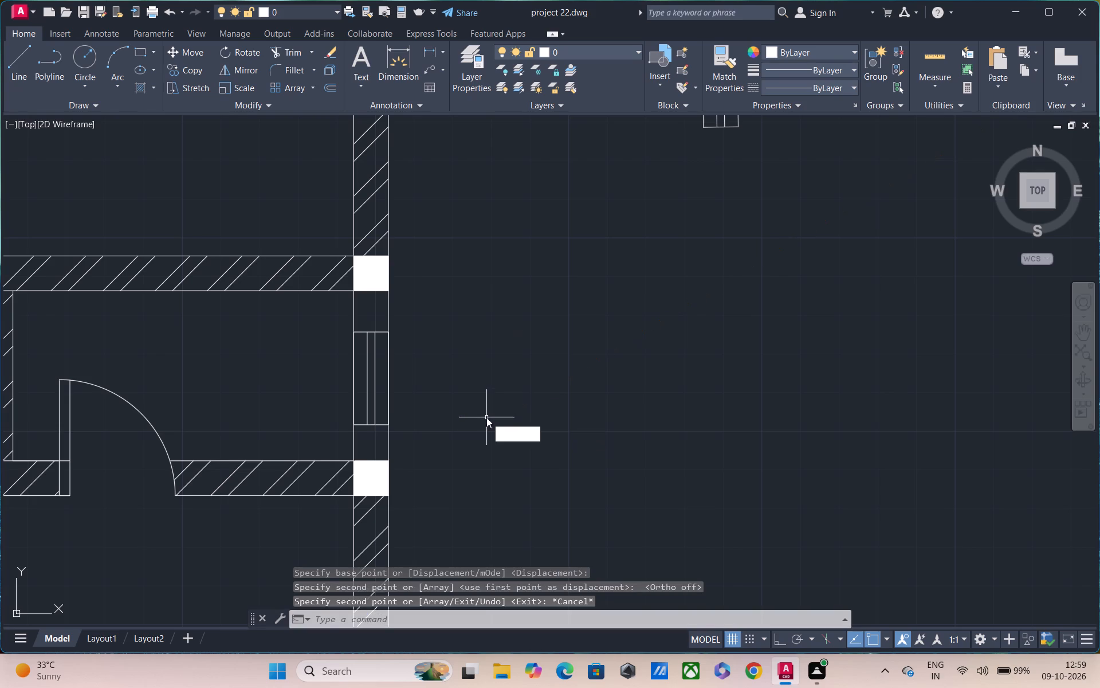
pyautogui.click(361, 316)
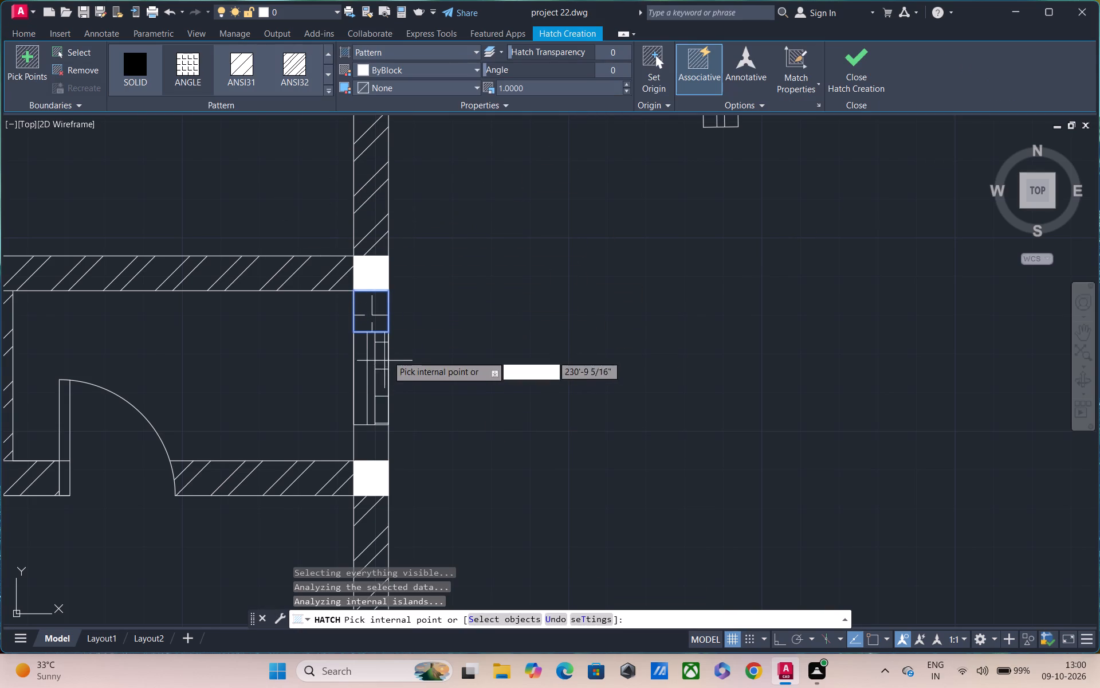
pyautogui.hotkey('ctrl', 'z')
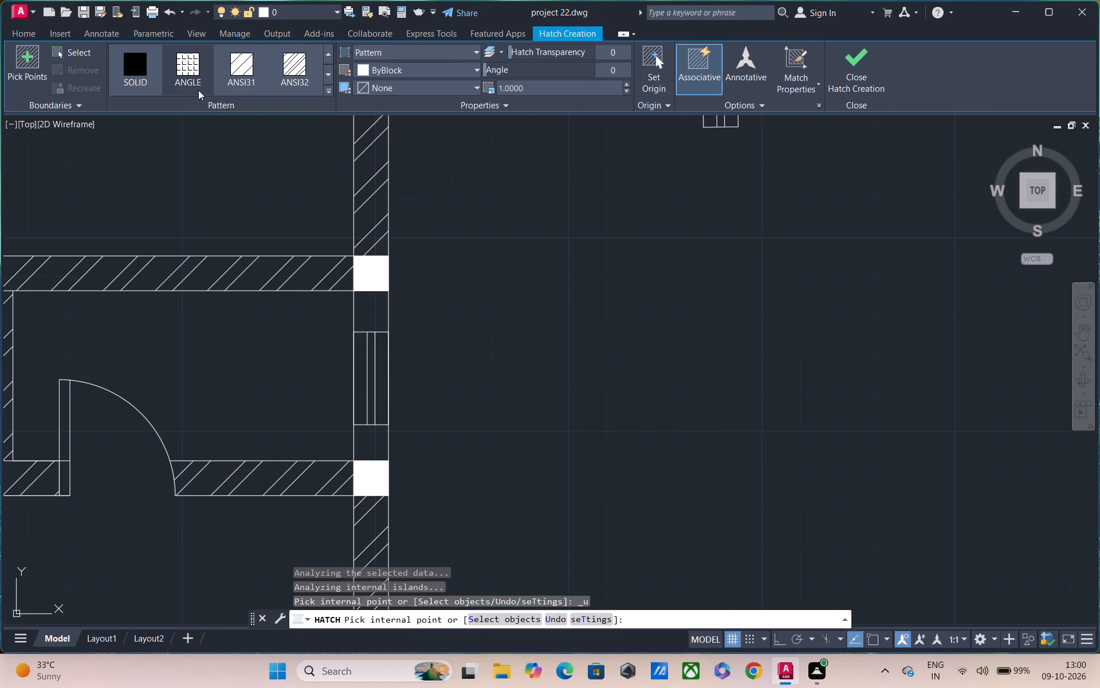
pyautogui.click(288, 71)
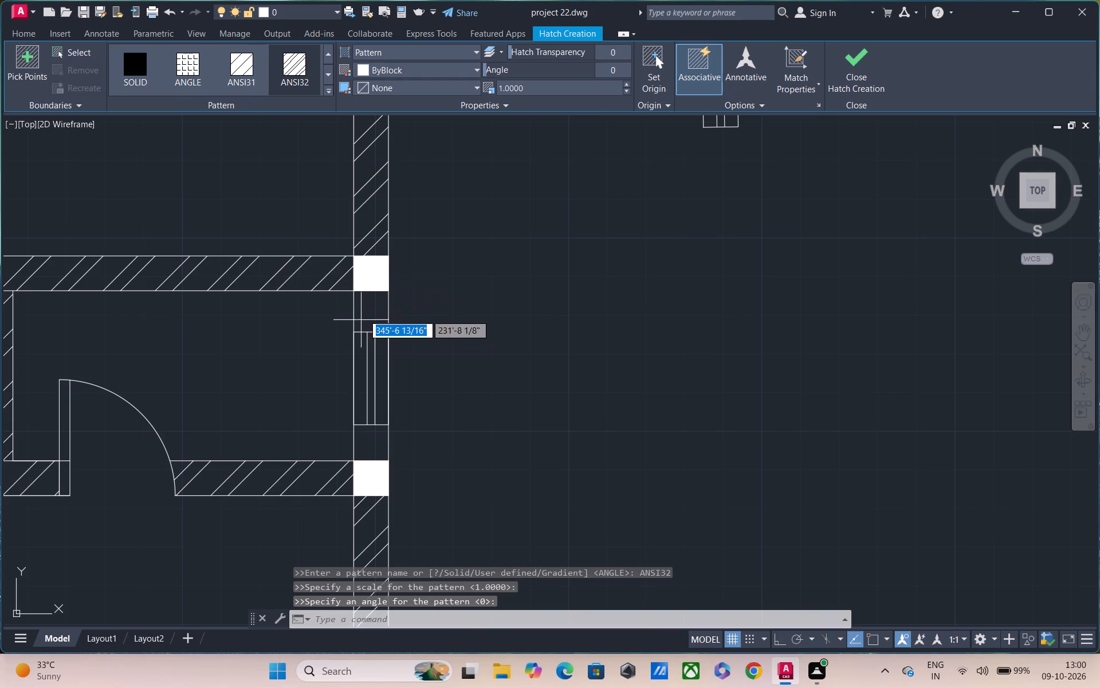
pyautogui.click(368, 311)
pyautogui.click(370, 436)
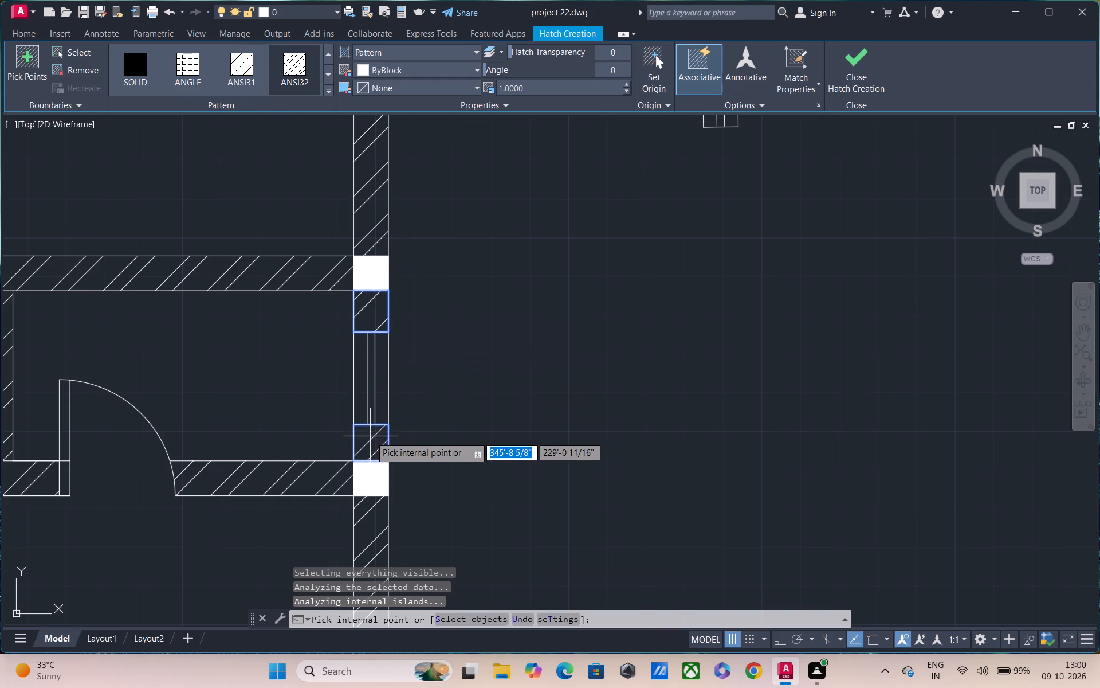
pyautogui.scroll(-1, 391, 420)
pyautogui.press('Escape')
# Trim the wall line that crosses the door leaf in the small eastern room's south wall.
pyautogui.scroll(-1, 407, 376)
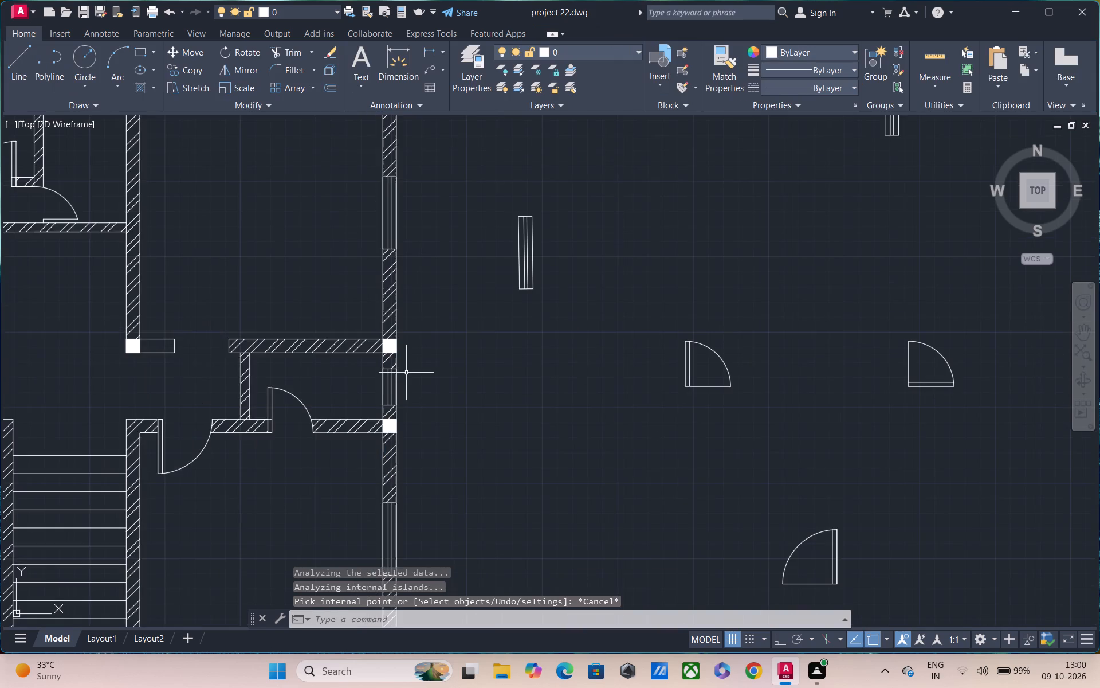
pyautogui.moveTo(406, 373); pyautogui.dragTo(430, 245, button='middle')
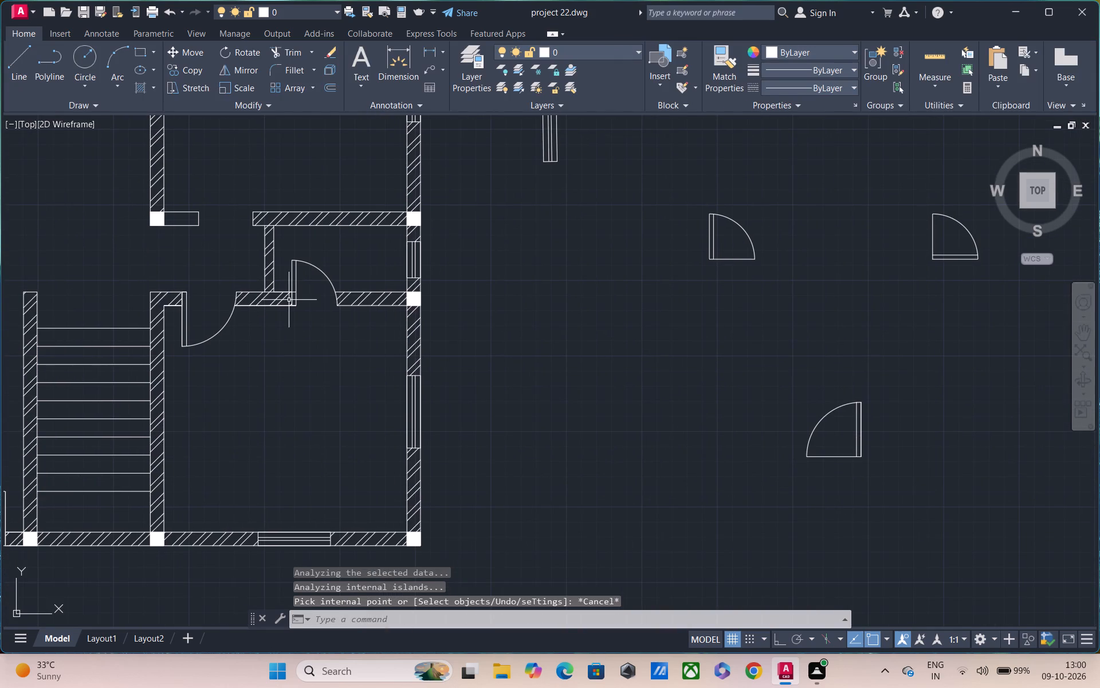
pyautogui.write('tr')
pyautogui.press('space')
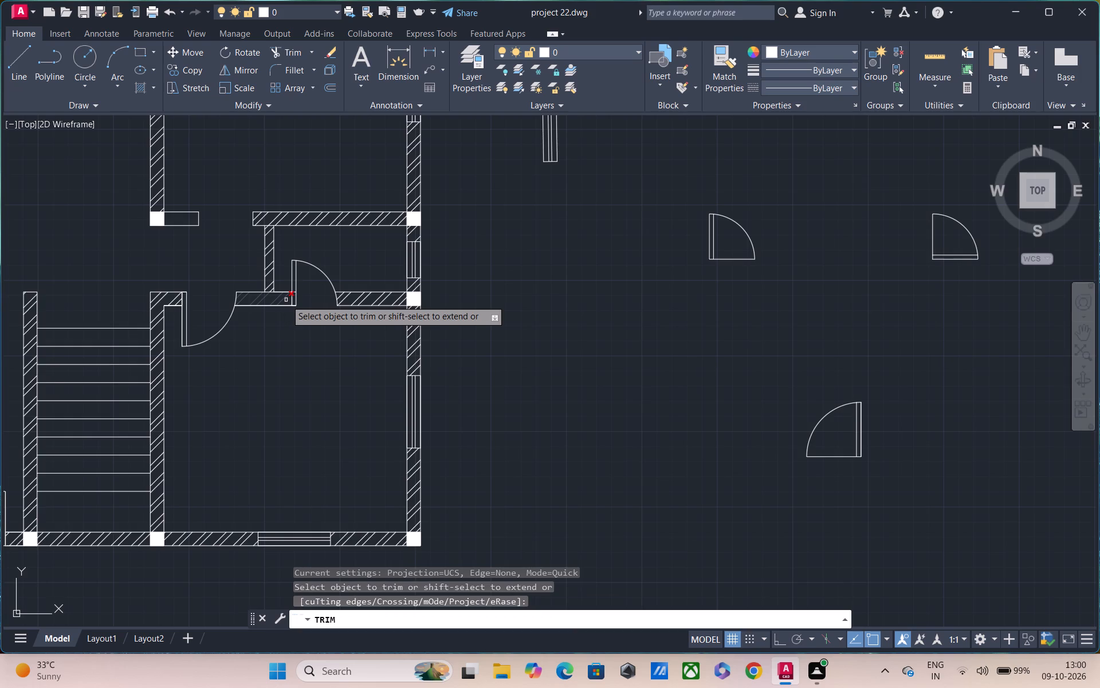
pyautogui.scroll(3, 286, 300)
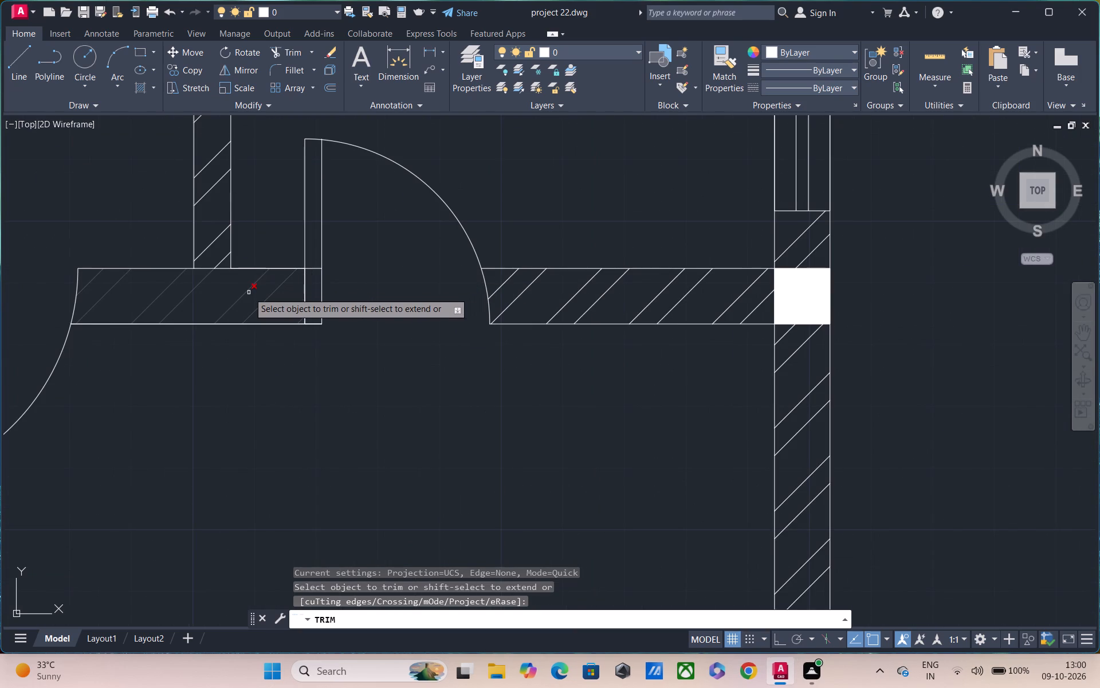
pyautogui.scroll(-2, 249, 292)
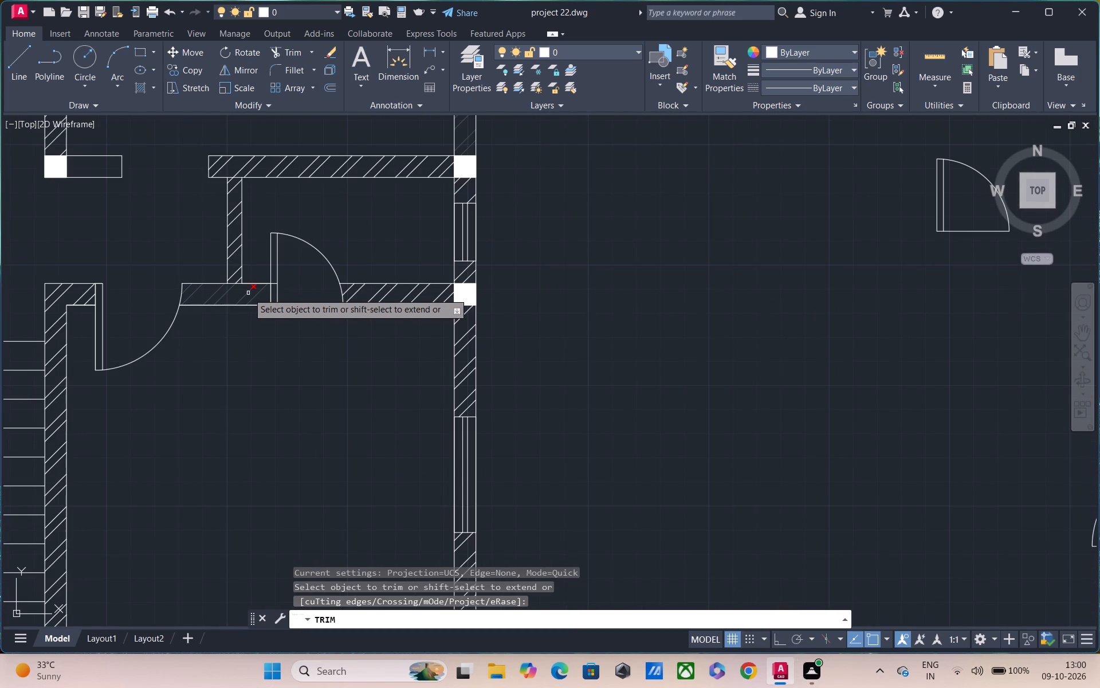
pyautogui.scroll(1, 279, 281)
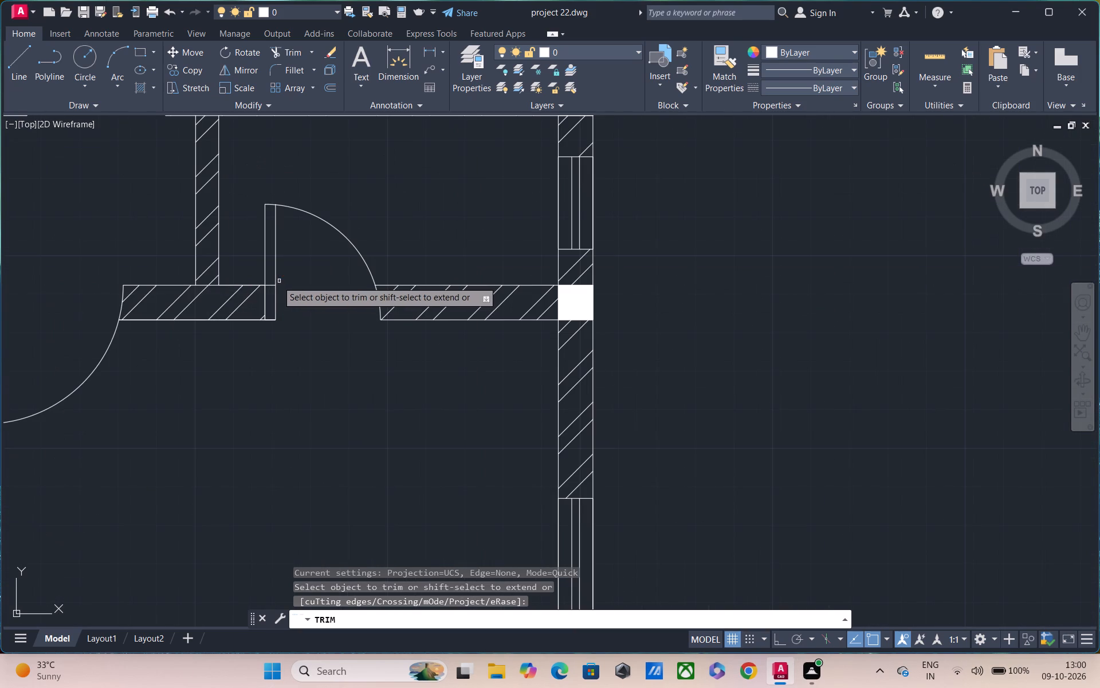
pyautogui.click(269, 284)
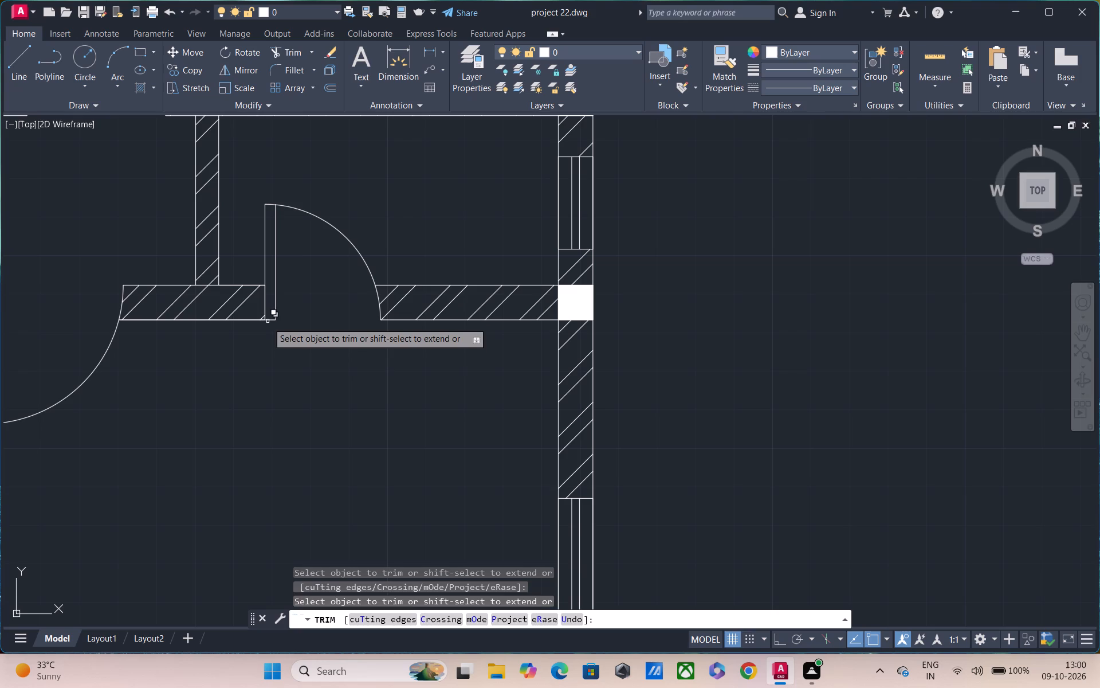
pyautogui.press('Escape')
pyautogui.press('Escape')
# Insert the recently used dining set block collection in the free area east of the plan.
pyautogui.scroll(-4, 307, 365)
pyautogui.moveTo(300, 389); pyautogui.dragTo(302, 349, button='middle')
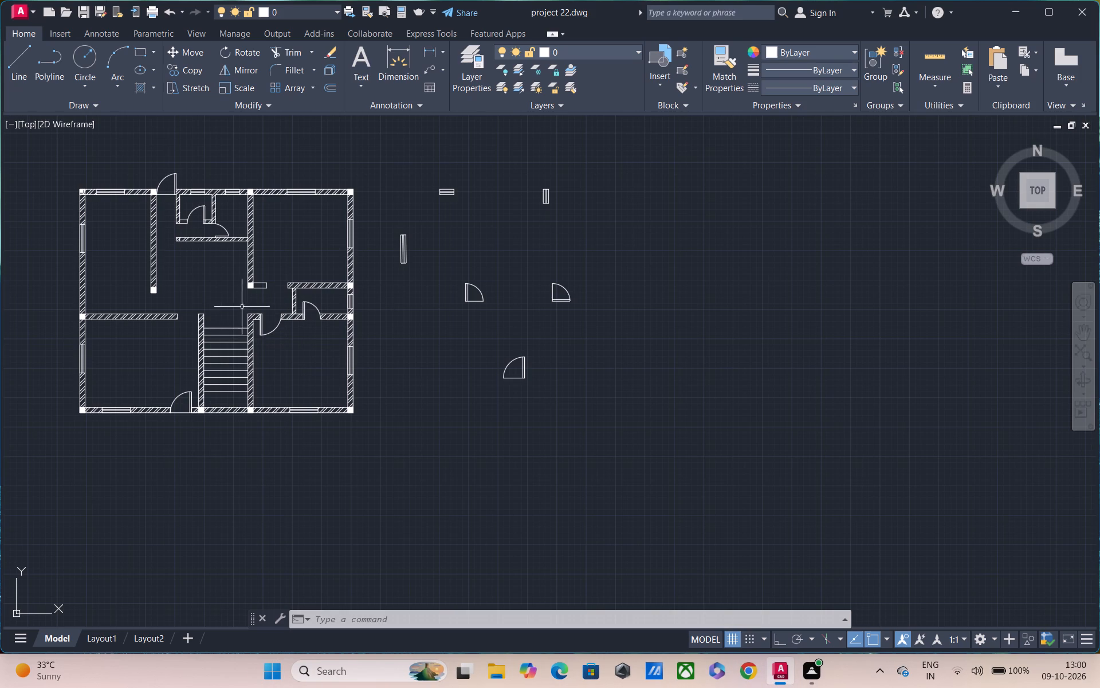
pyautogui.moveTo(191, 304); pyautogui.dragTo(249, 266, button='middle')
pyautogui.scroll(2, 252, 264)
pyautogui.scroll(-3, 252, 264)
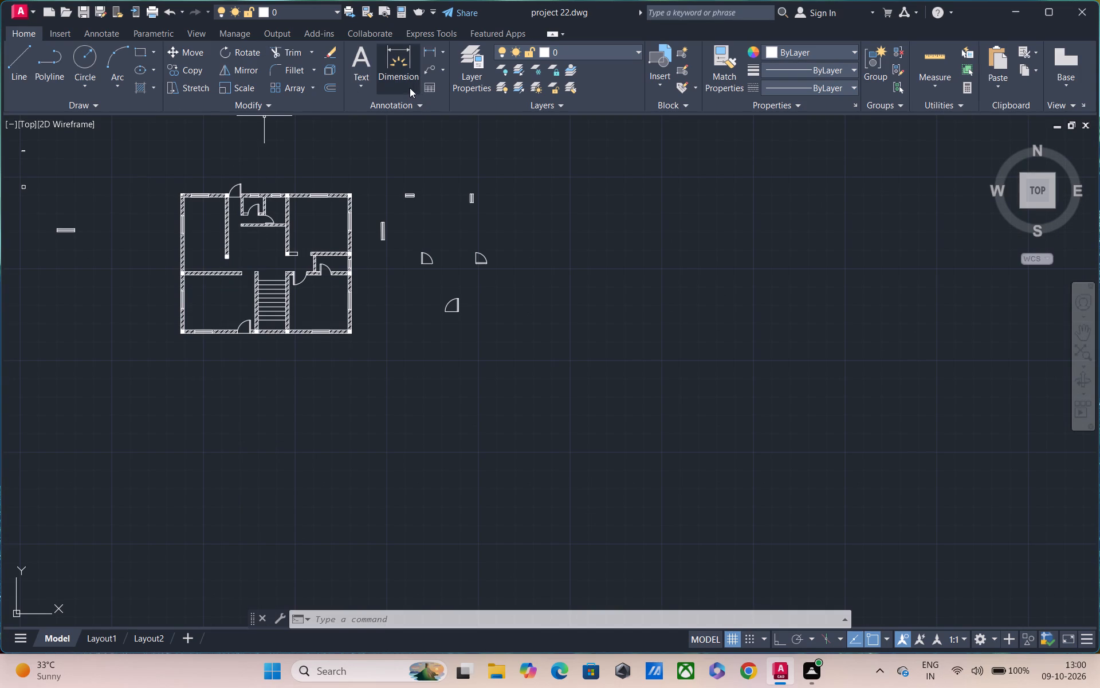
pyautogui.click(665, 80)
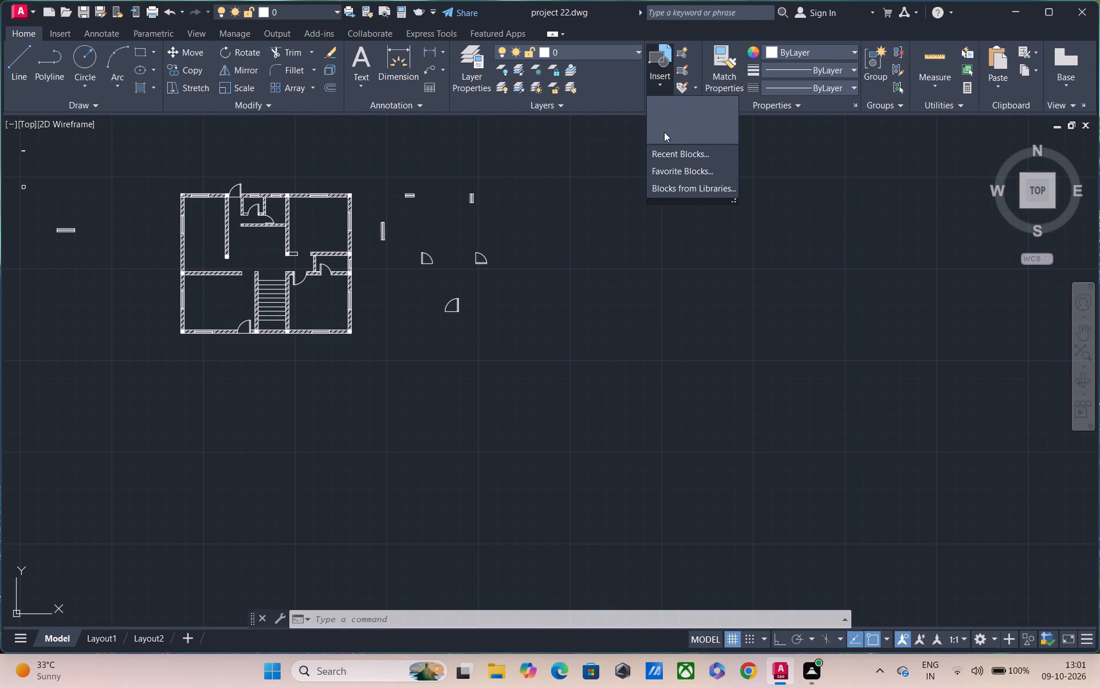
pyautogui.click(664, 153)
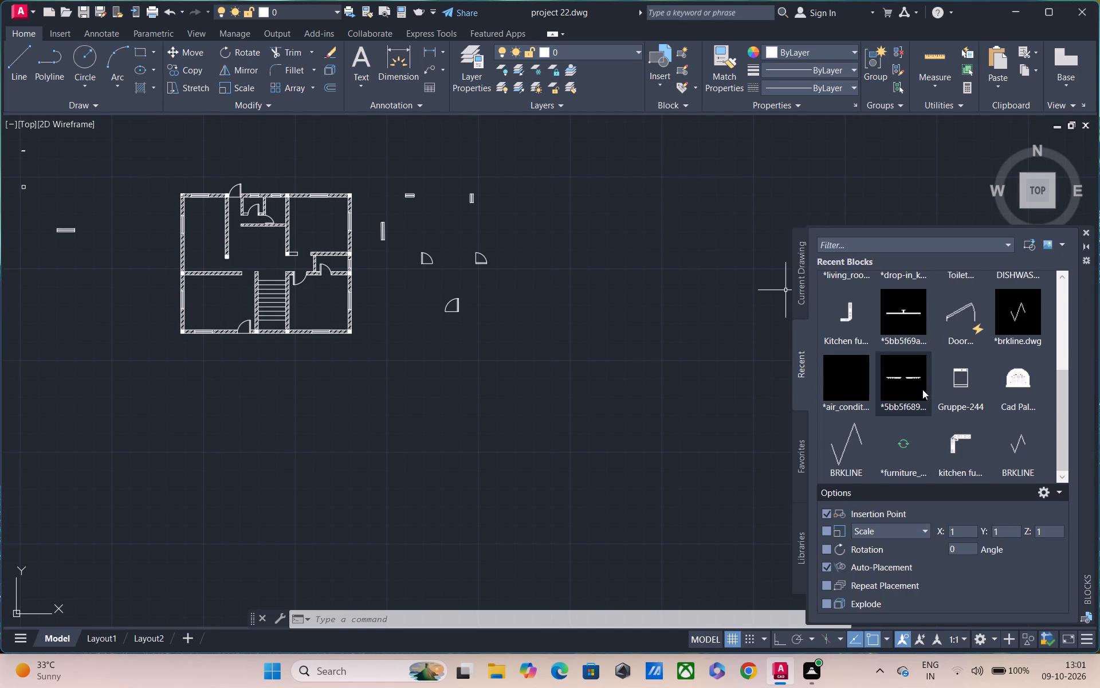
pyautogui.scroll(-1, 922, 389)
pyautogui.scroll(6, 922, 389)
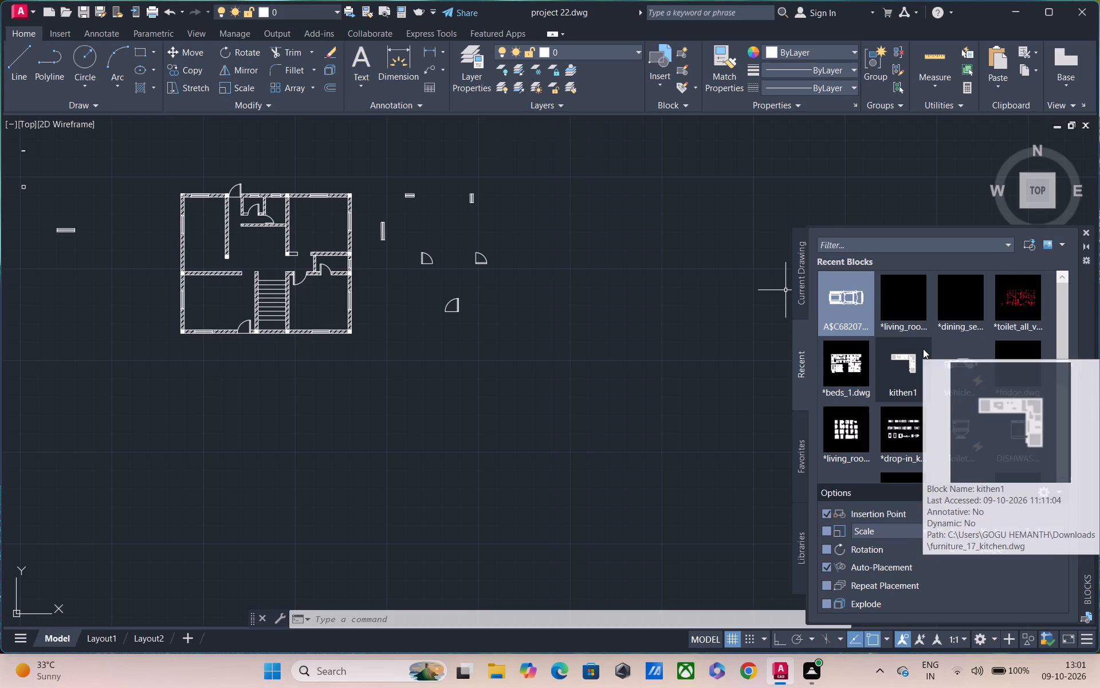
pyautogui.click(961, 312)
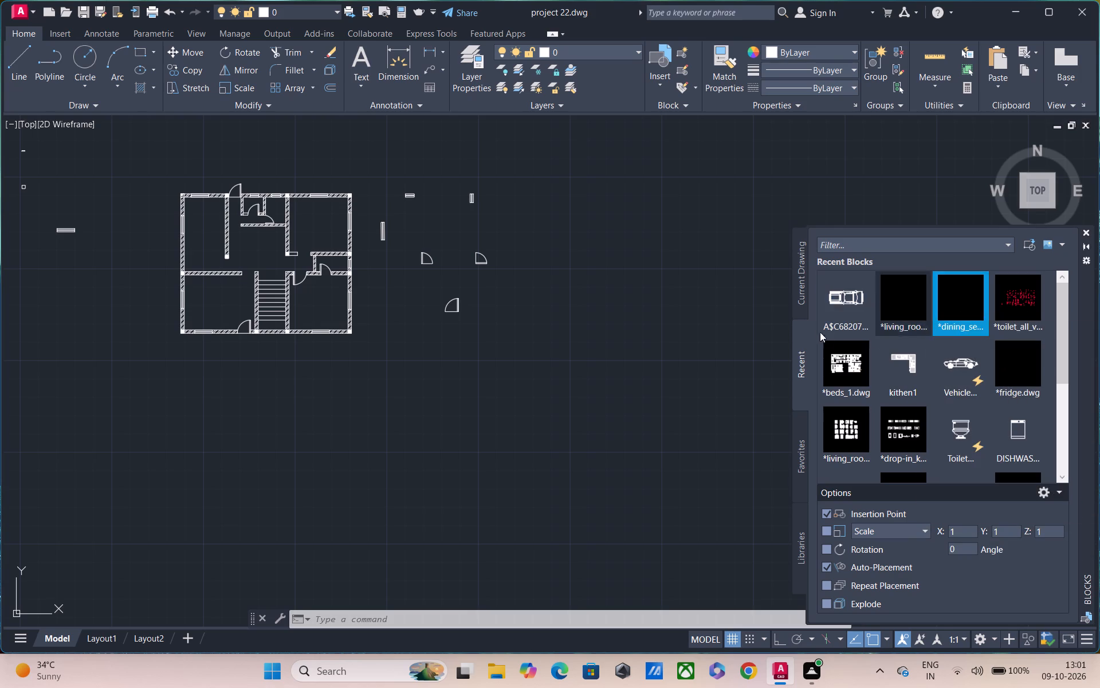
pyautogui.scroll(-2, 659, 356)
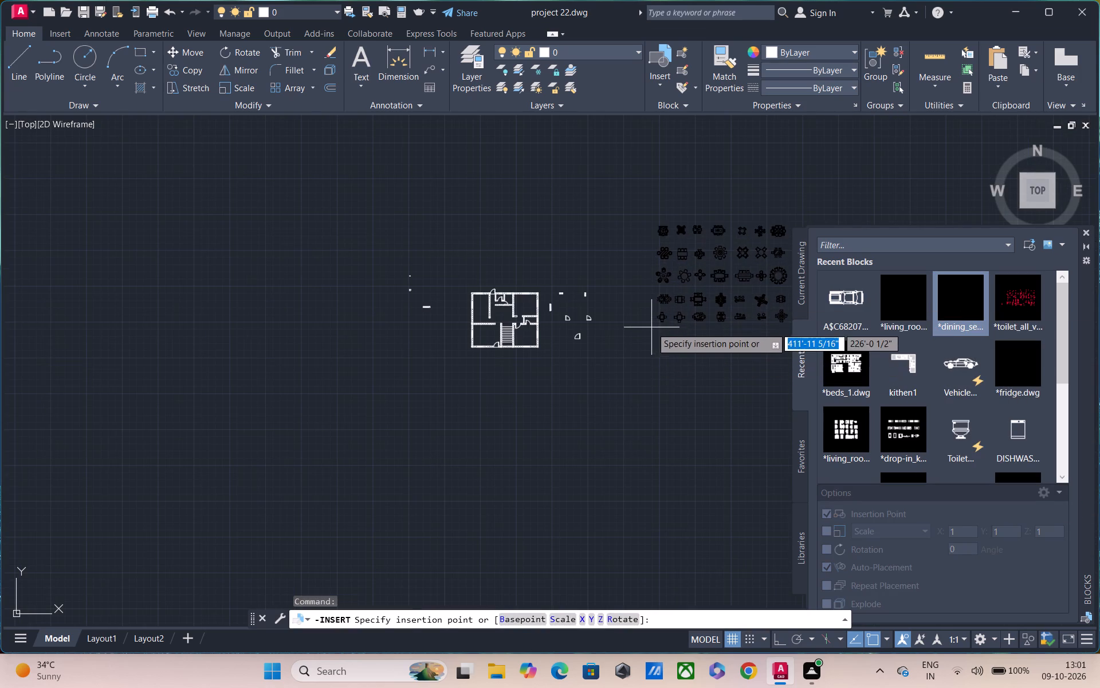
pyautogui.click(645, 300)
pyautogui.press('Escape')
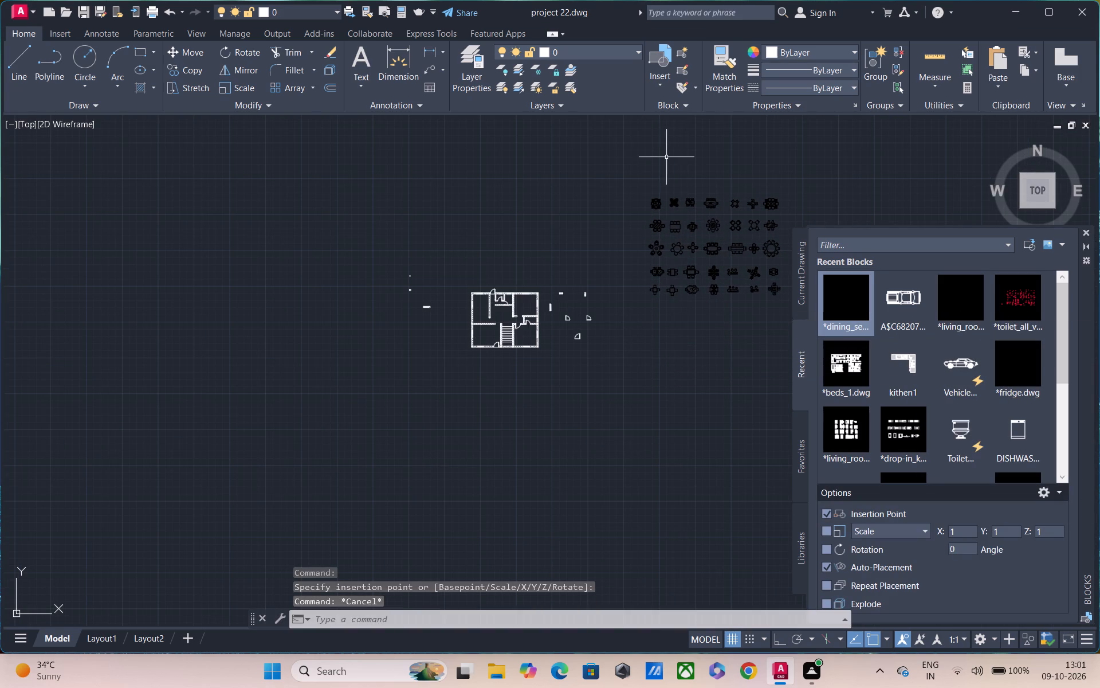
# Explode the inserted dining set collection.
pyautogui.moveTo(663, 155); pyautogui.dragTo(407, 167, button='middle')
pyautogui.click(359, 170)
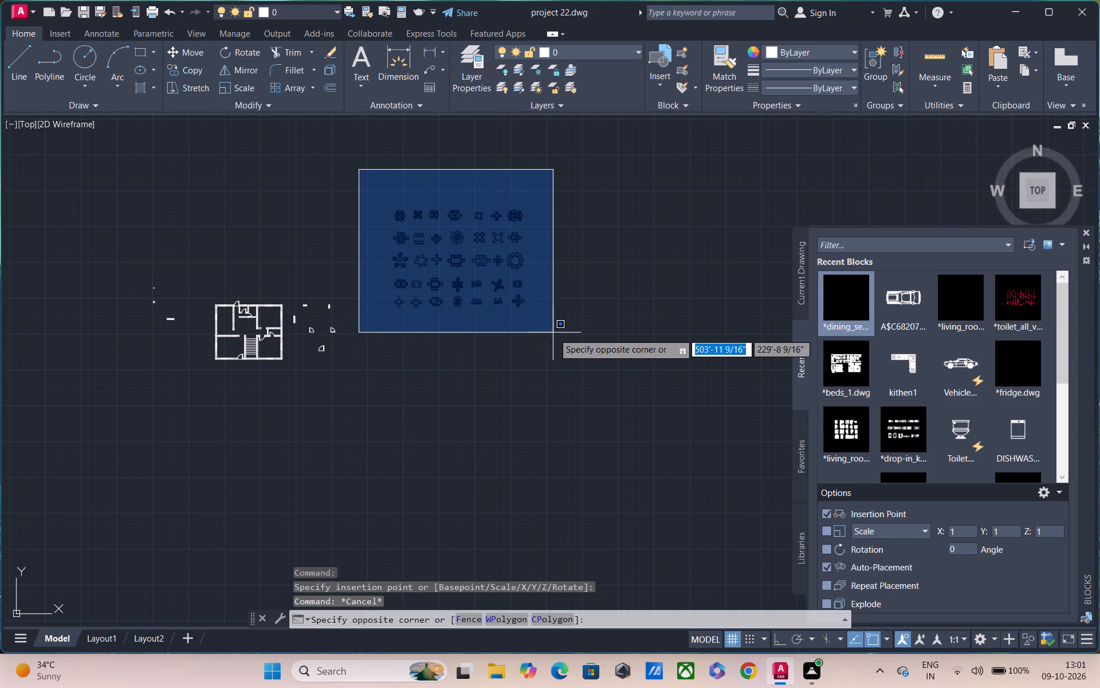
pyautogui.click(553, 333)
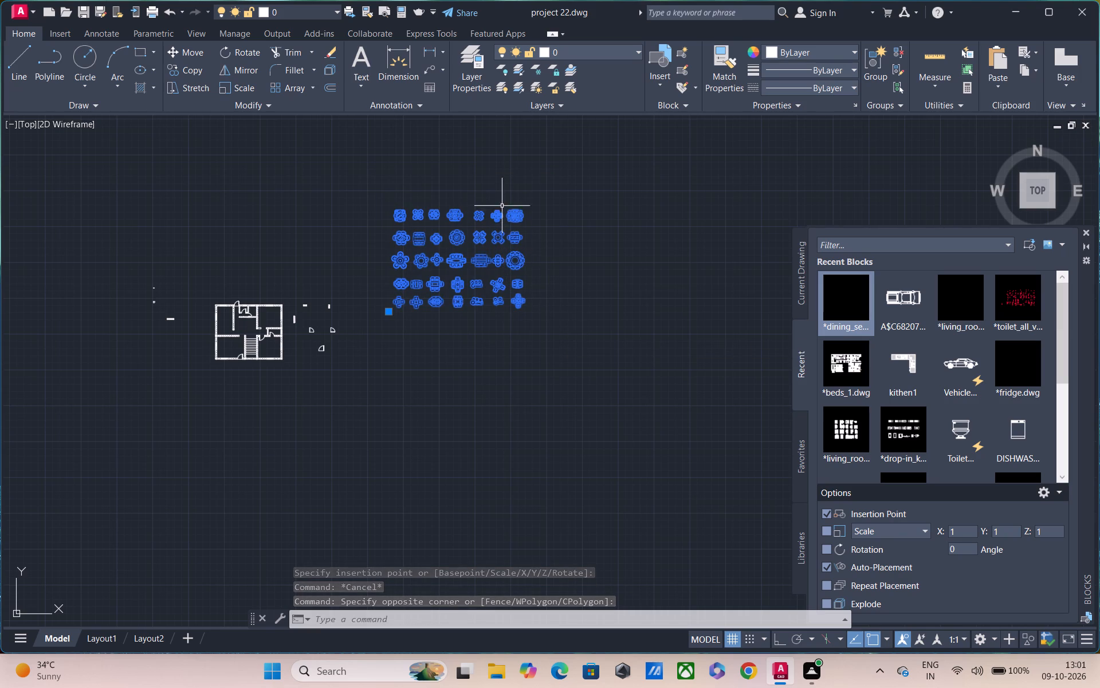
pyautogui.press('x')
pyautogui.press('space')
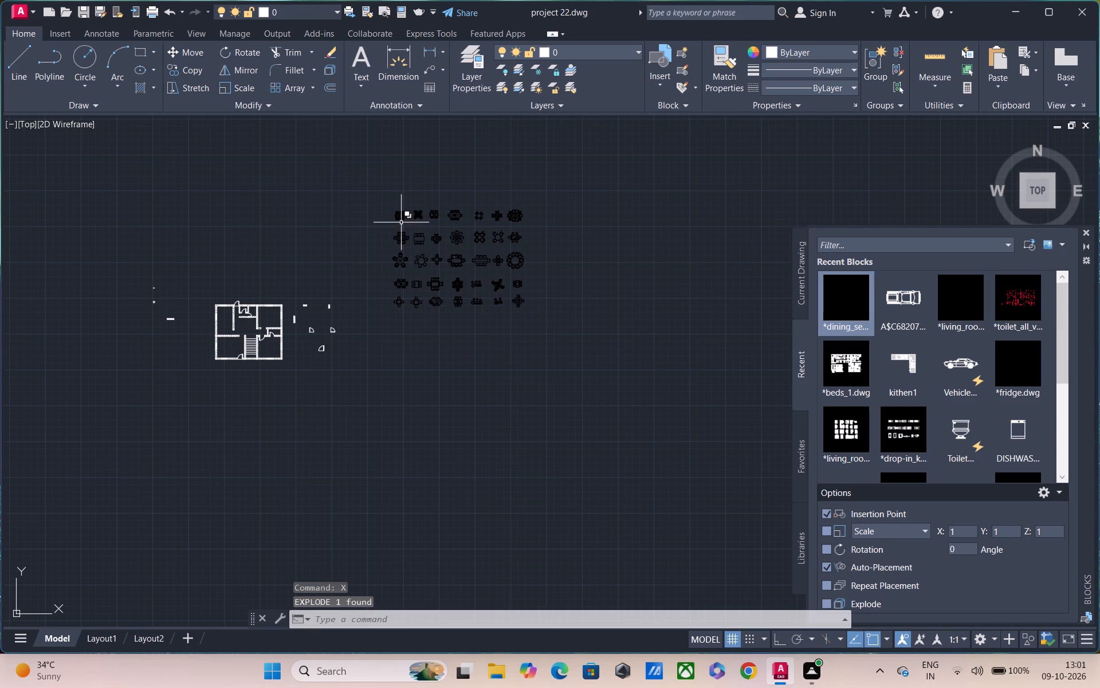
# Change the colour of all the exploded dining sets to ByBlock.
pyautogui.click(382, 187)
pyautogui.click(549, 321)
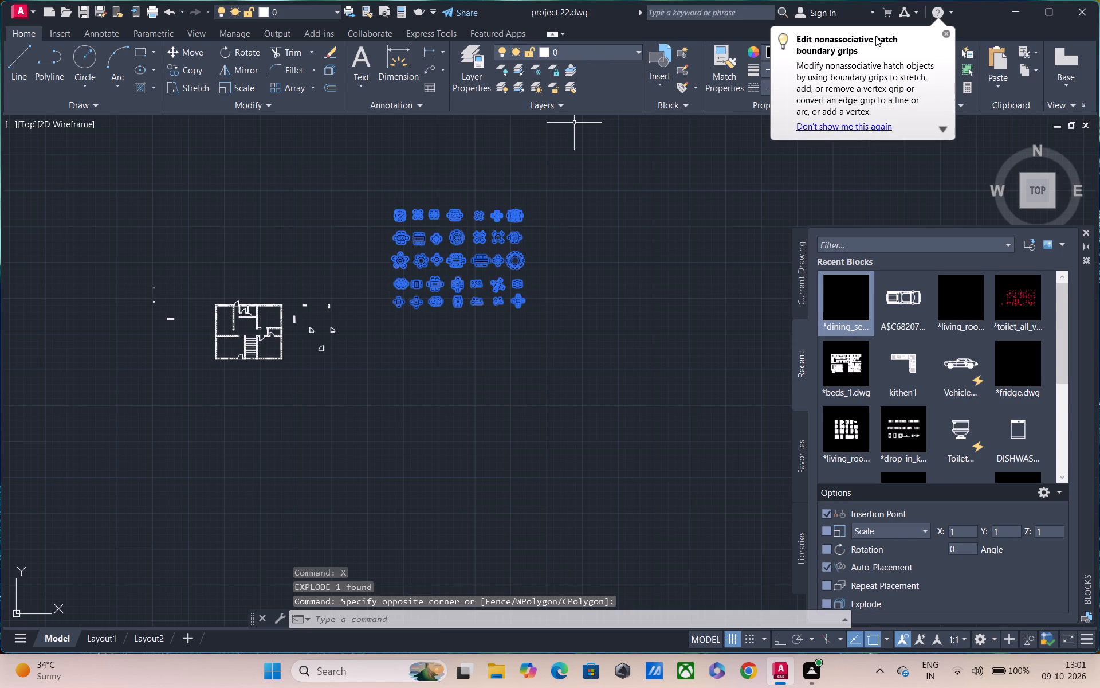
pyautogui.click(948, 36)
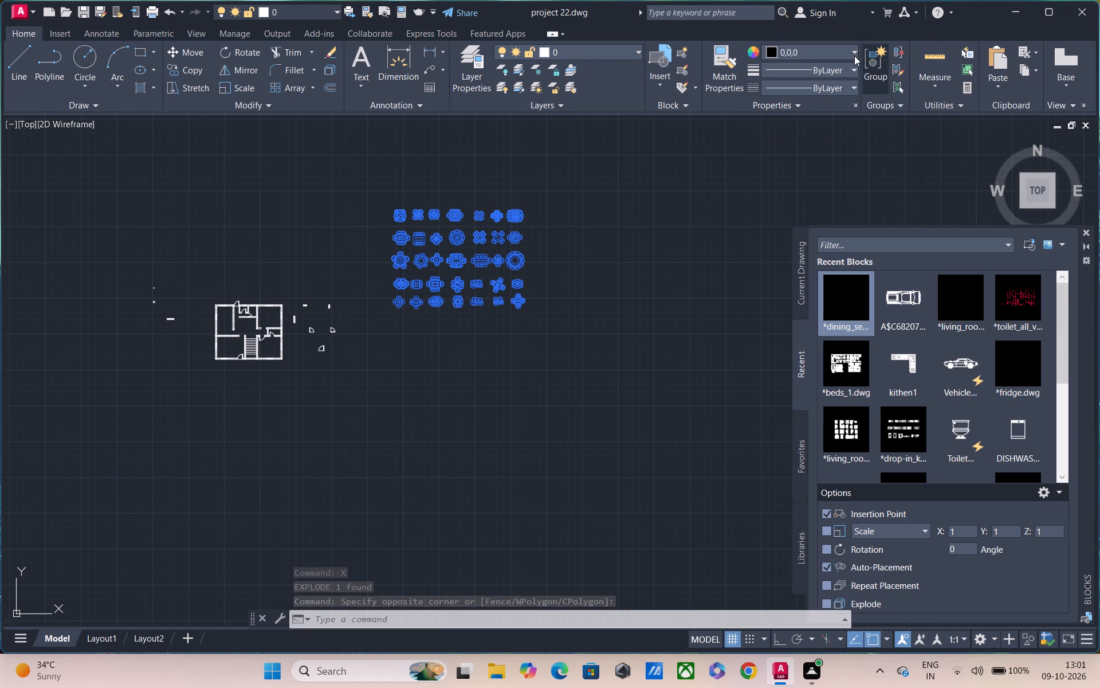
pyautogui.click(775, 50)
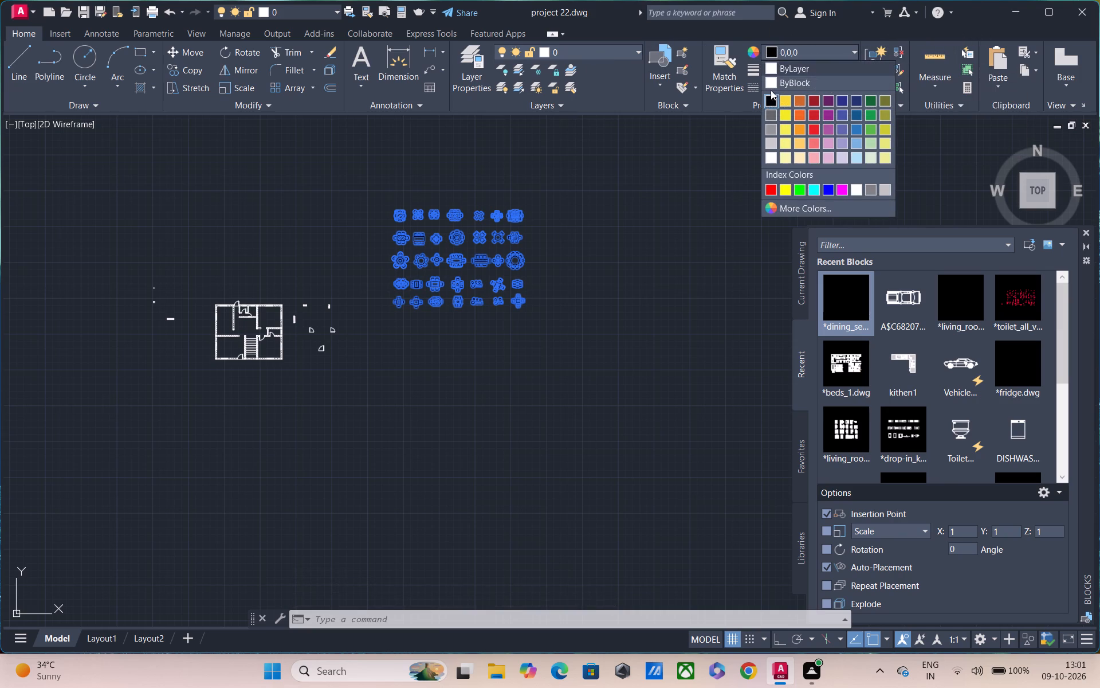
pyautogui.click(766, 84)
pyautogui.press('Escape')
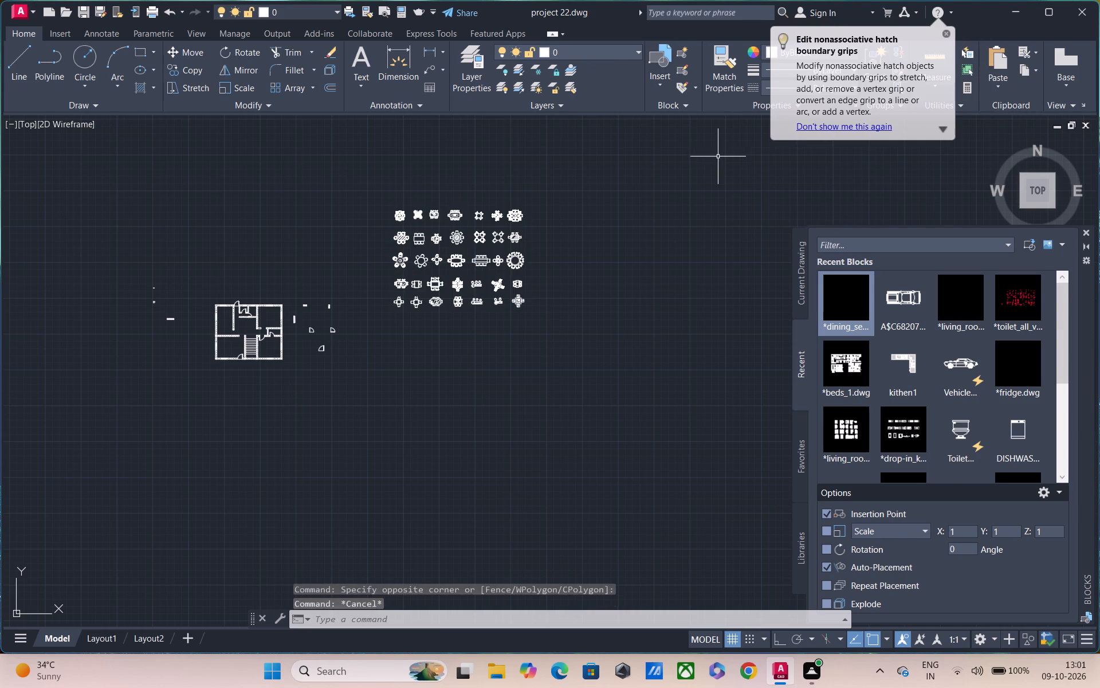
# Copy the oval-table dining set from the exploded collection into the plan's central hall, using the table's centre as base point.
pyautogui.scroll(2, 459, 256)
pyautogui.moveTo(456, 247); pyautogui.dragTo(456, 209, button='middle')
pyautogui.scroll(1, 456, 216)
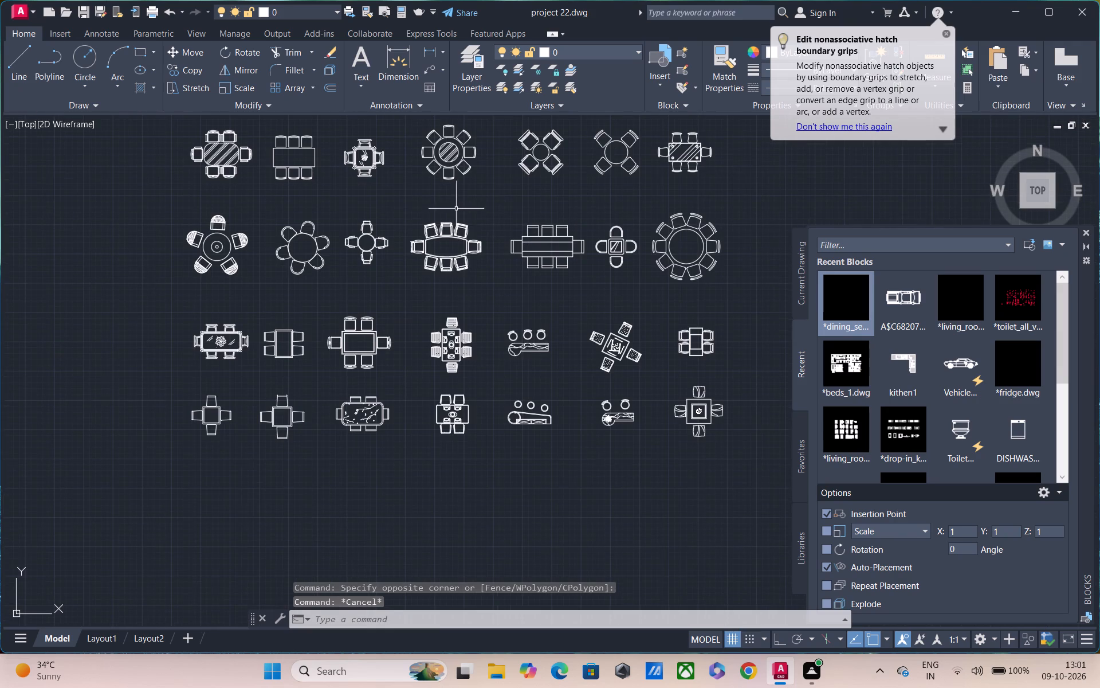
pyautogui.click(397, 206)
pyautogui.click(488, 285)
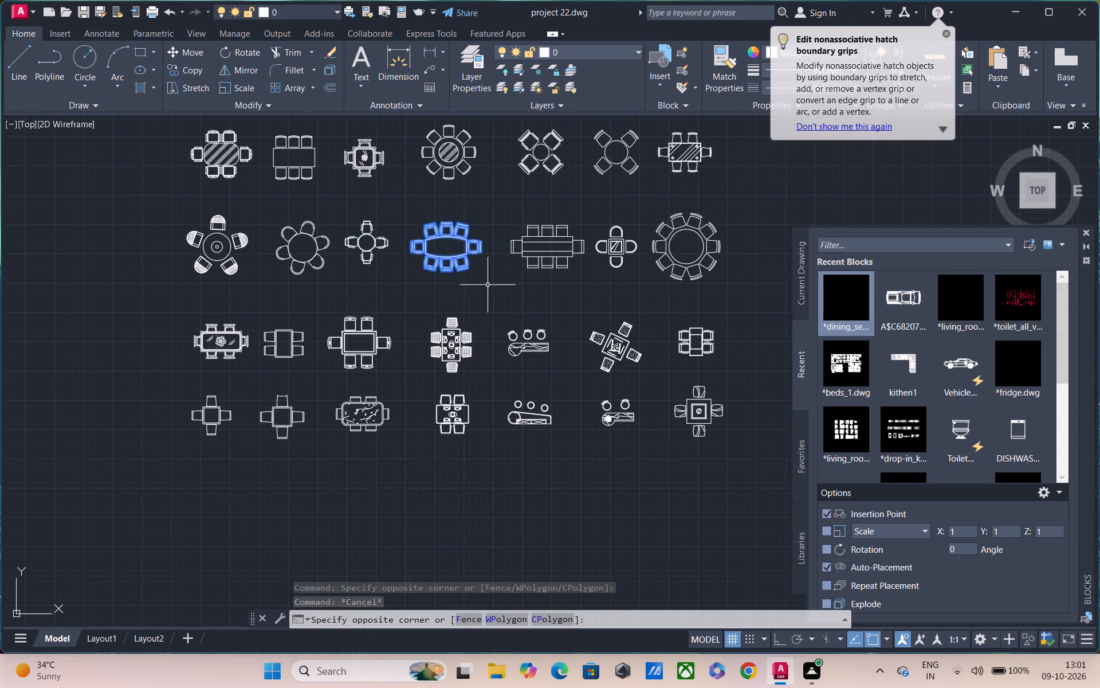
pyautogui.press('c')
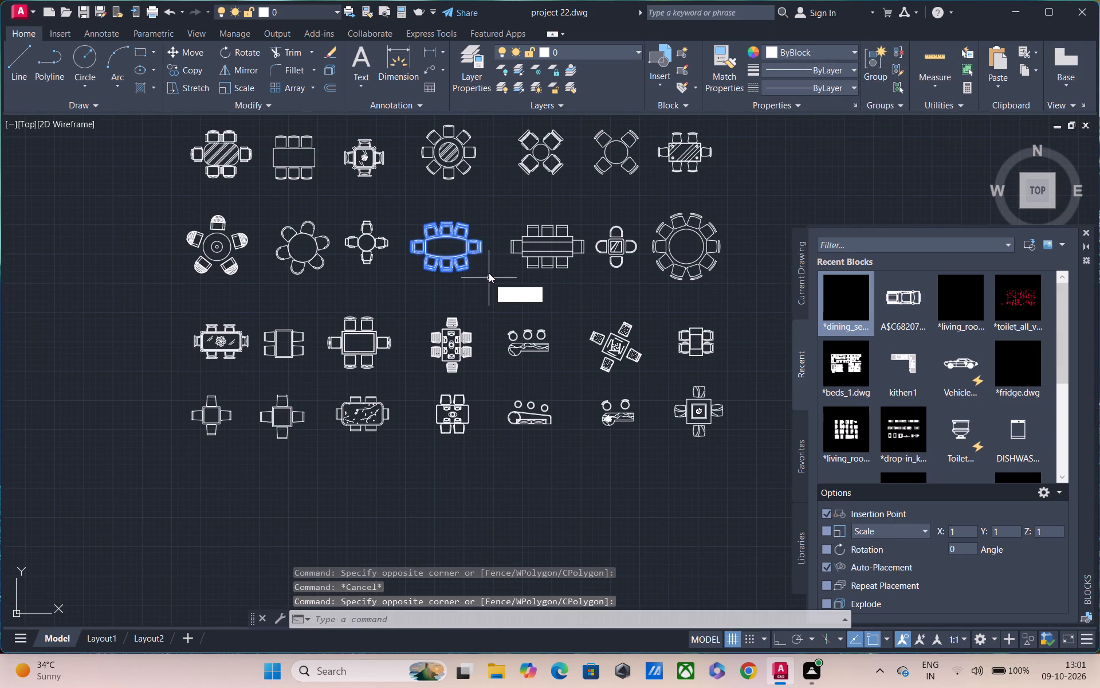
pyautogui.press('o')
pyautogui.press('space')
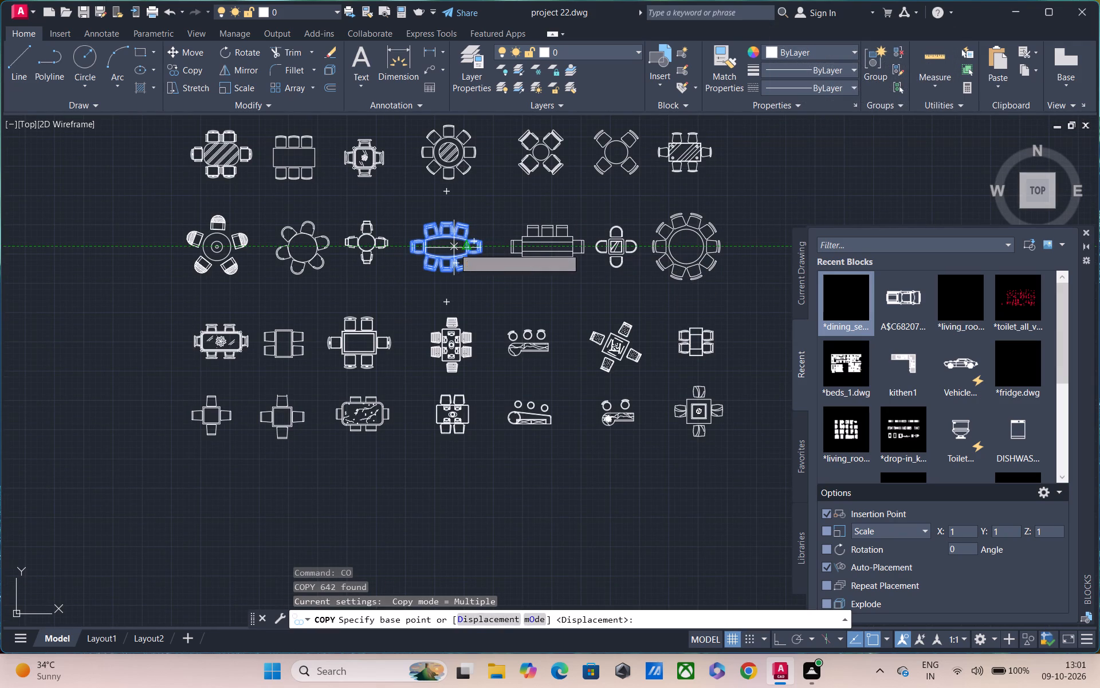
pyautogui.click(444, 246)
pyautogui.scroll(-2, 418, 298)
pyautogui.moveTo(408, 302); pyautogui.dragTo(577, 190, button='middle')
pyautogui.moveTo(345, 272); pyautogui.dragTo(370, 280, button='middle')
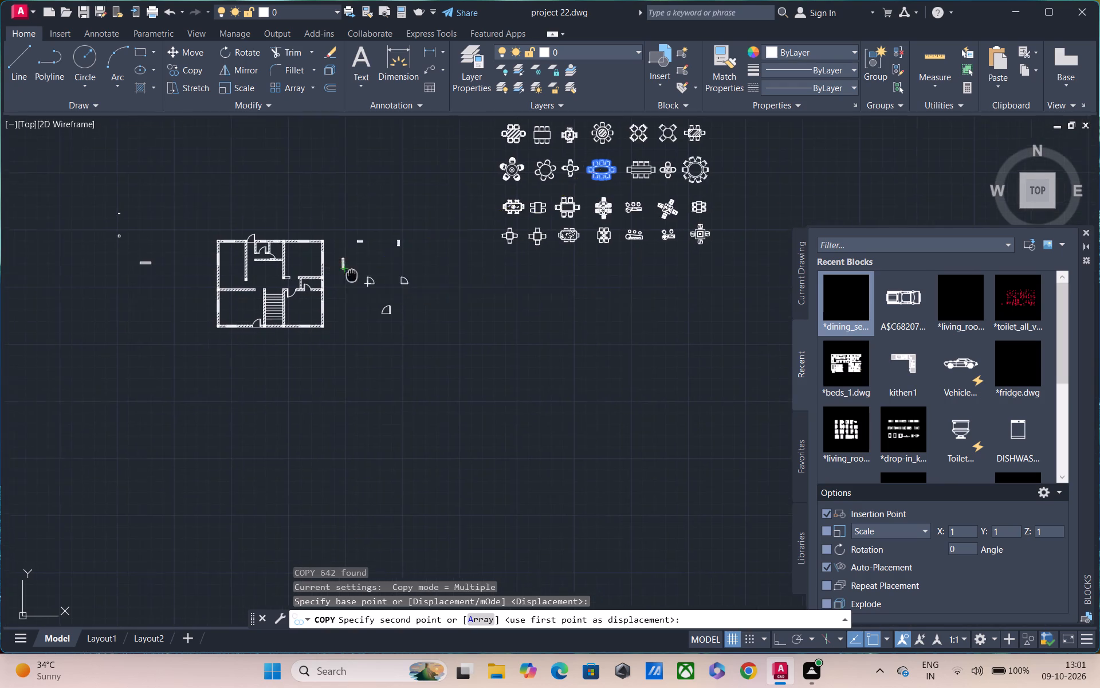
pyautogui.moveTo(370, 280); pyautogui.dragTo(580, 334, button='middle')
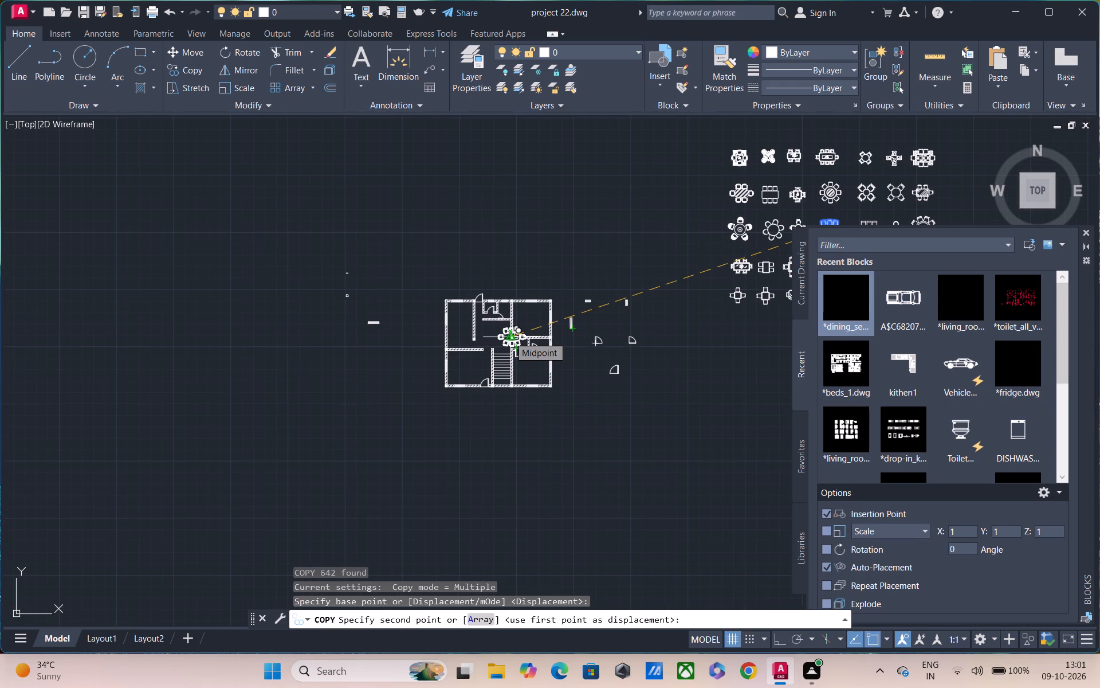
pyautogui.scroll(2, 506, 342)
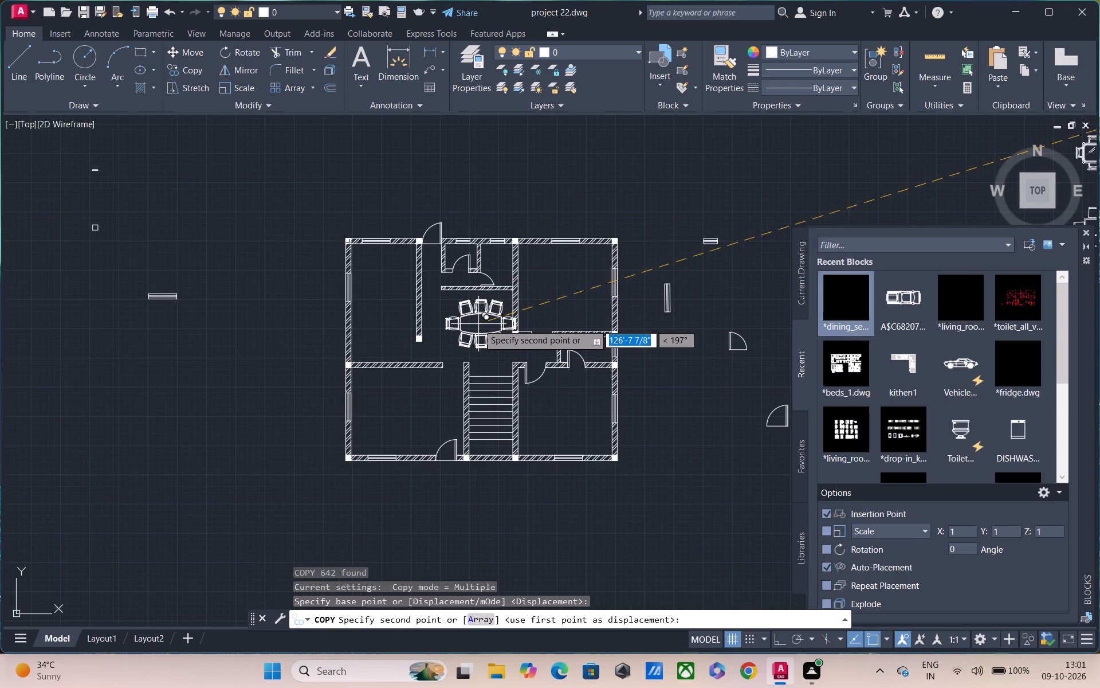
pyautogui.click(470, 322)
pyautogui.press('Escape')
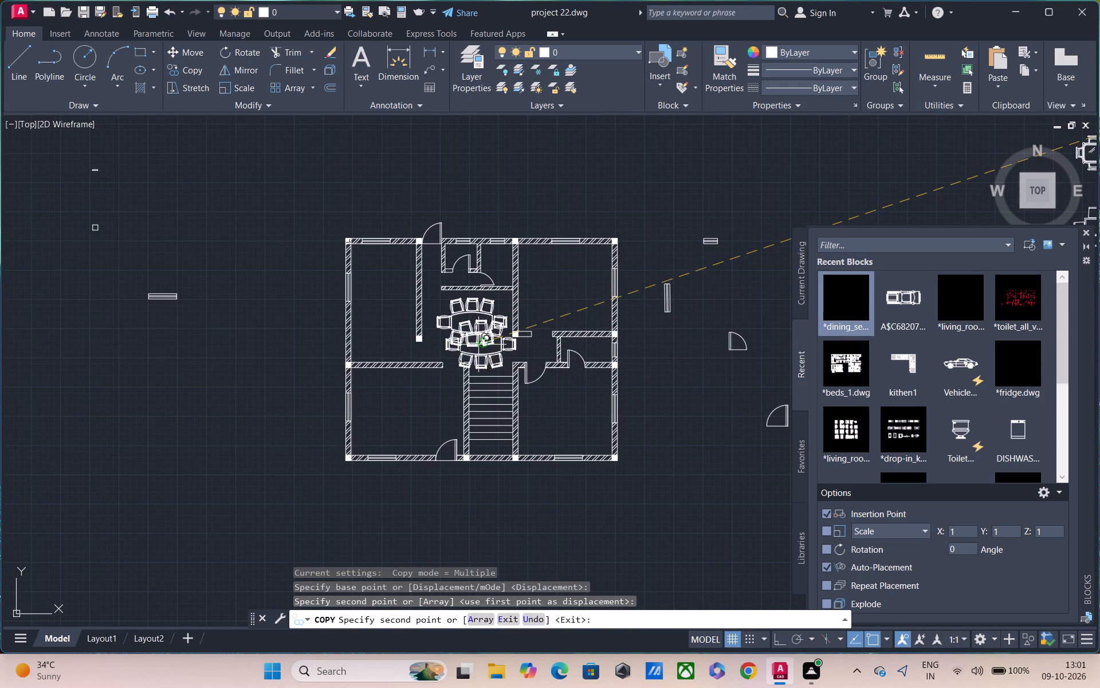
pyautogui.press('Escape')
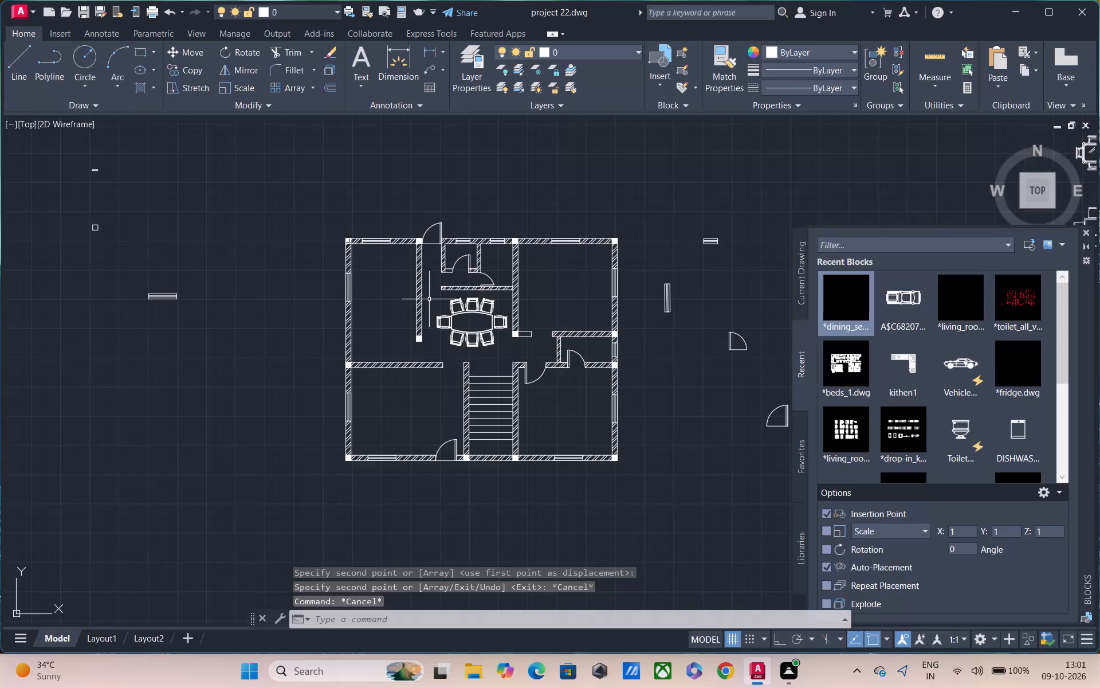
# Scale the copied dining set down to about half its size around the table's centre.
pyautogui.click(428, 299)
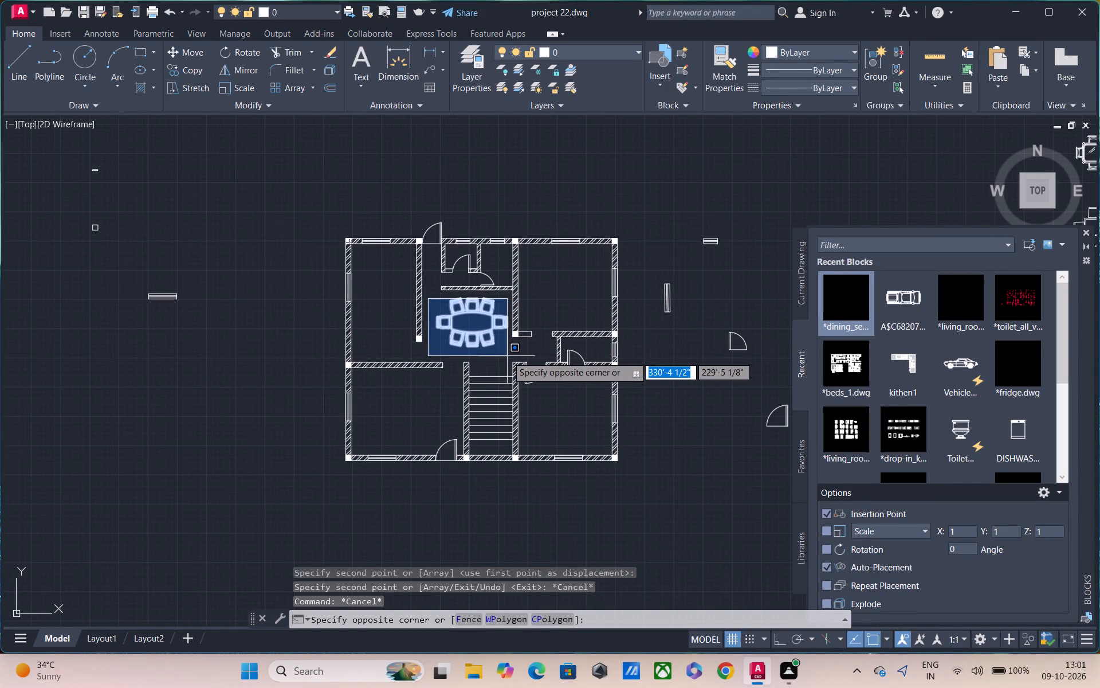
pyautogui.click(507, 356)
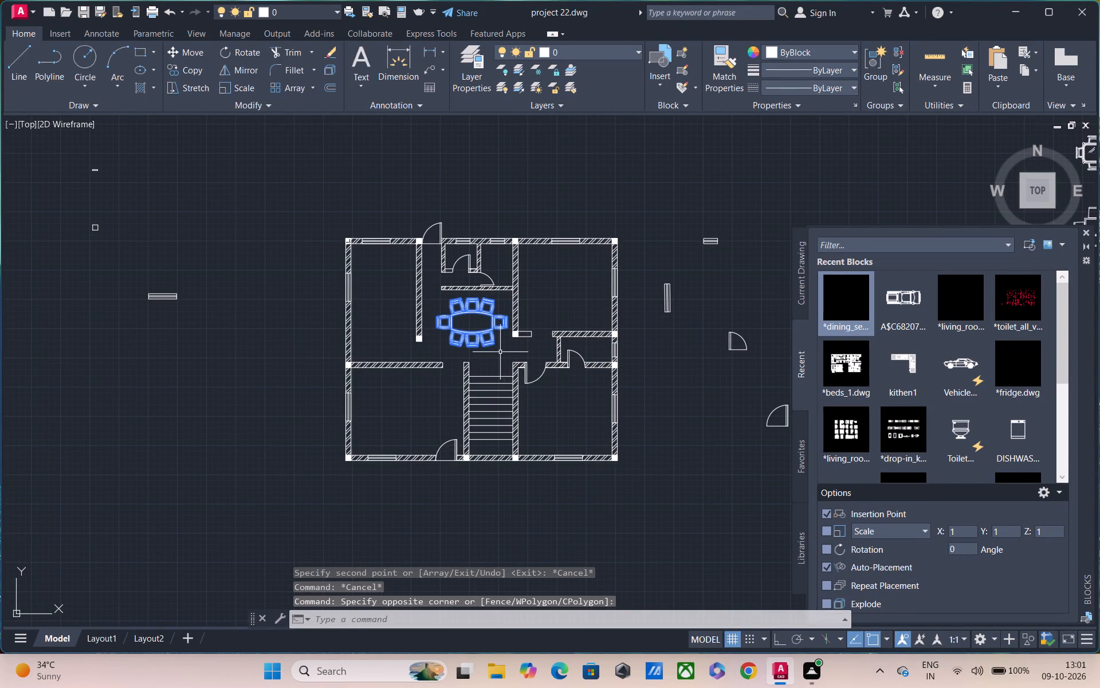
pyautogui.write('sc')
pyautogui.press('space')
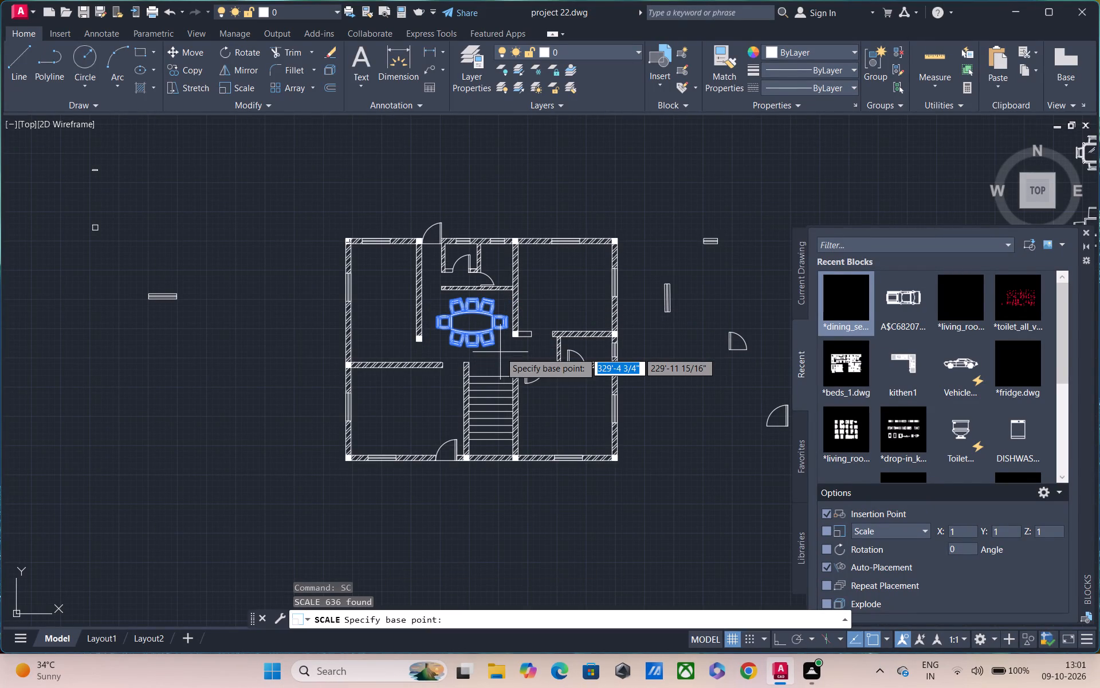
pyautogui.click(473, 323)
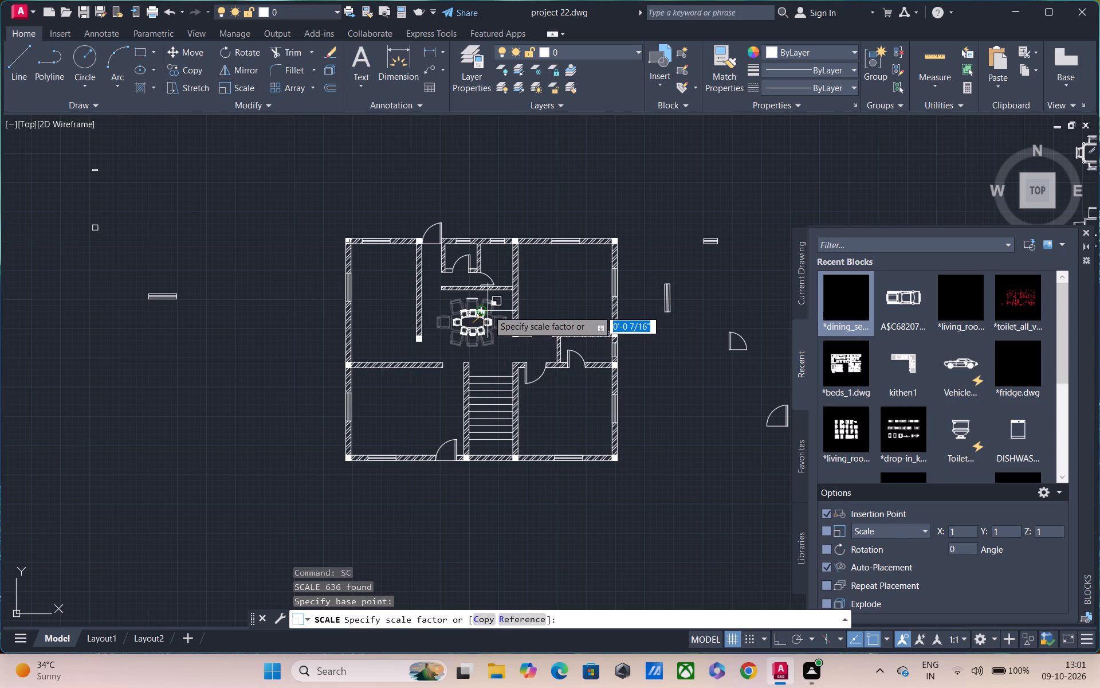
pyautogui.click(483, 315)
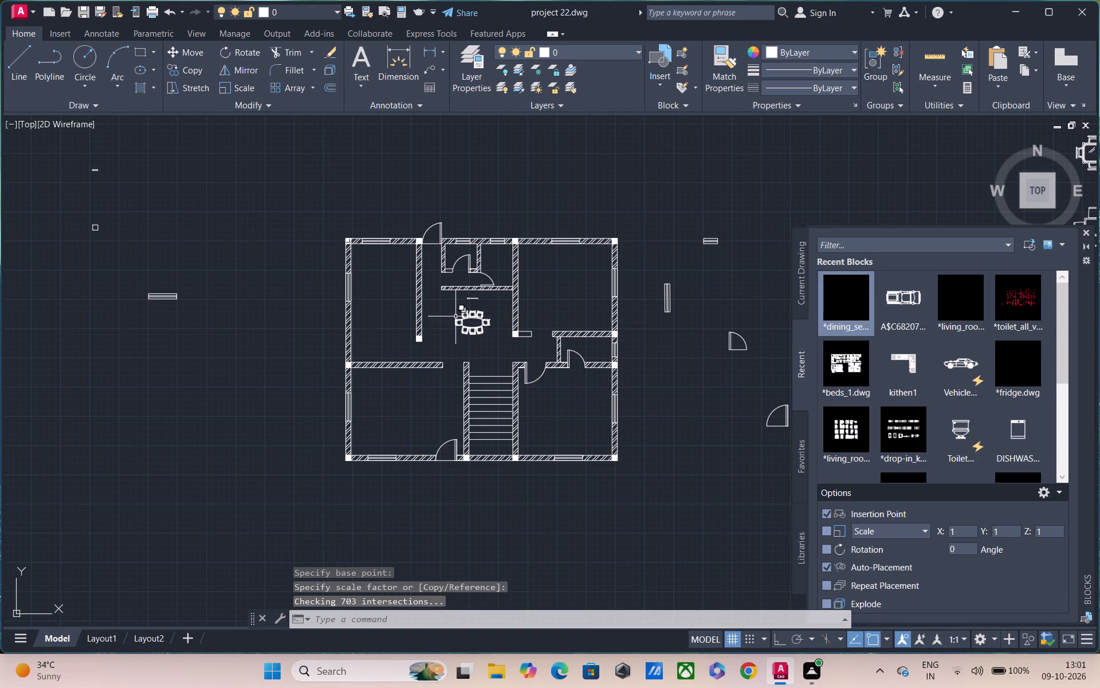
pyautogui.press('Escape')
# Delete the stray short lines left just north of the dining set in the central hall.
pyautogui.scroll(2, 467, 304)
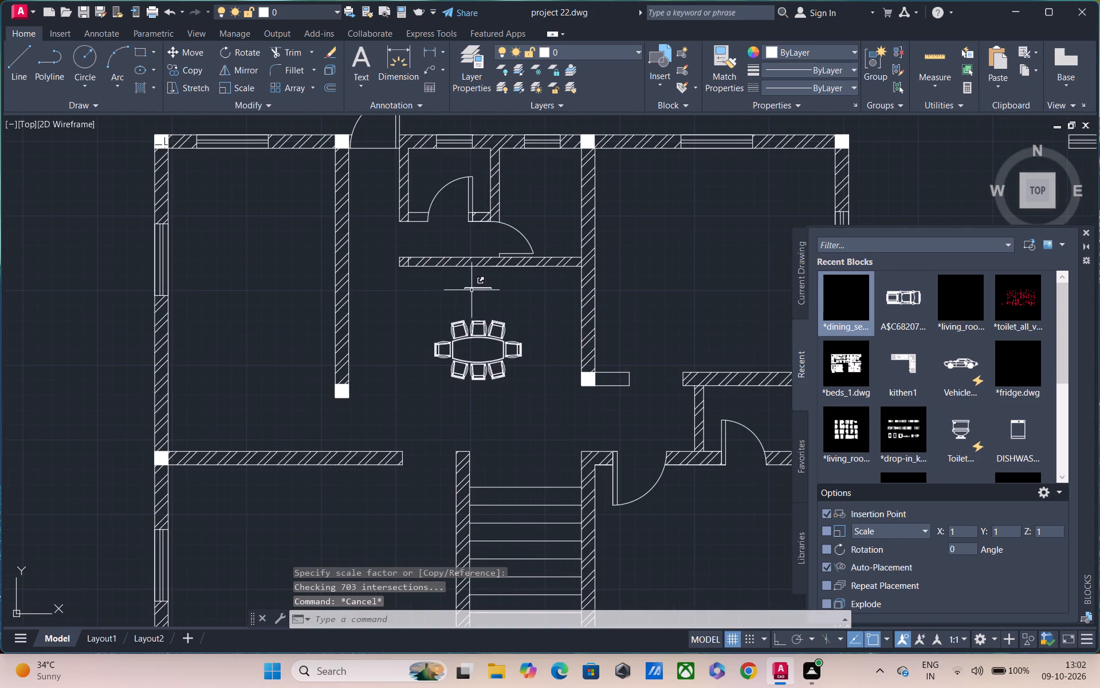
pyautogui.click(472, 289)
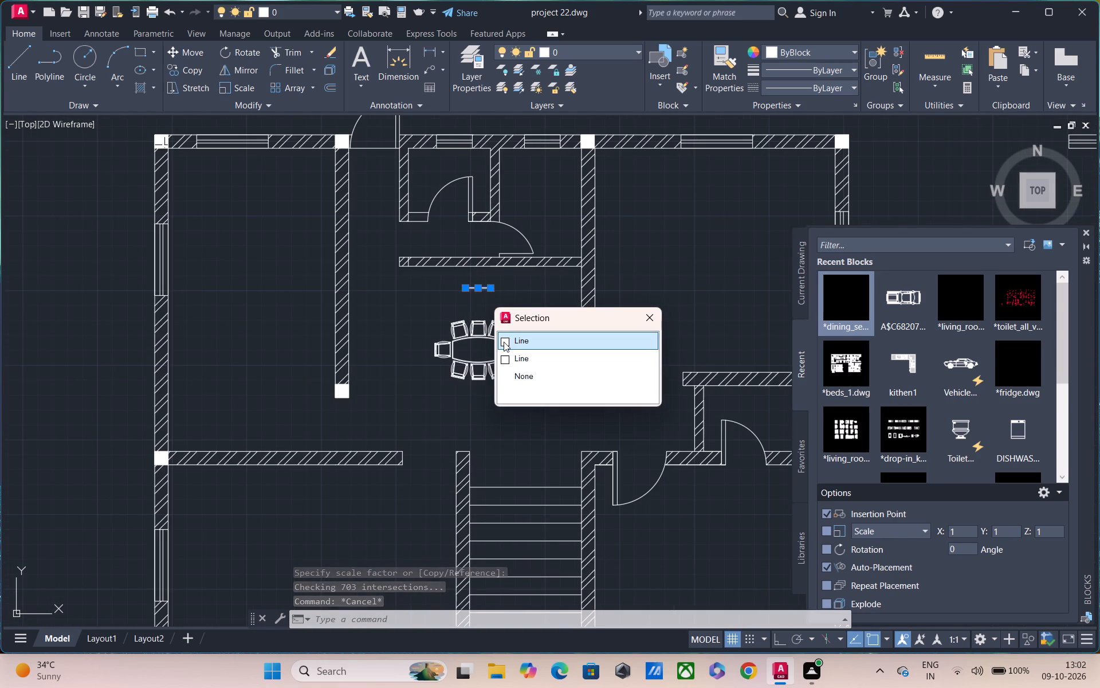
pyautogui.click(504, 342)
pyautogui.press('Delete')
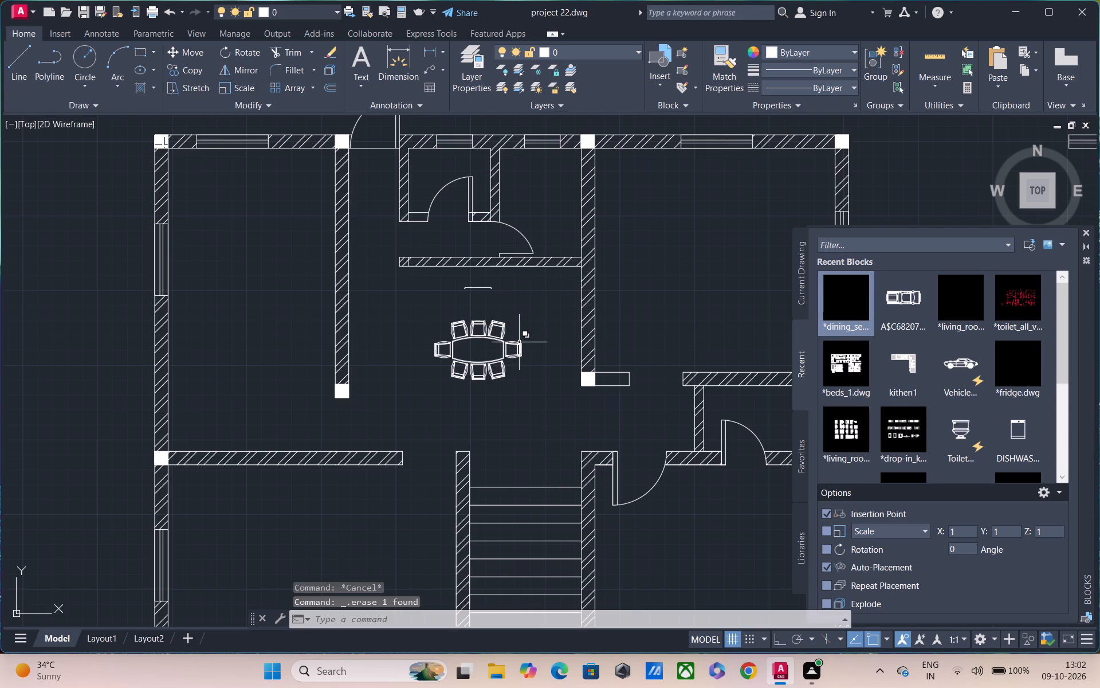
pyautogui.click(451, 279)
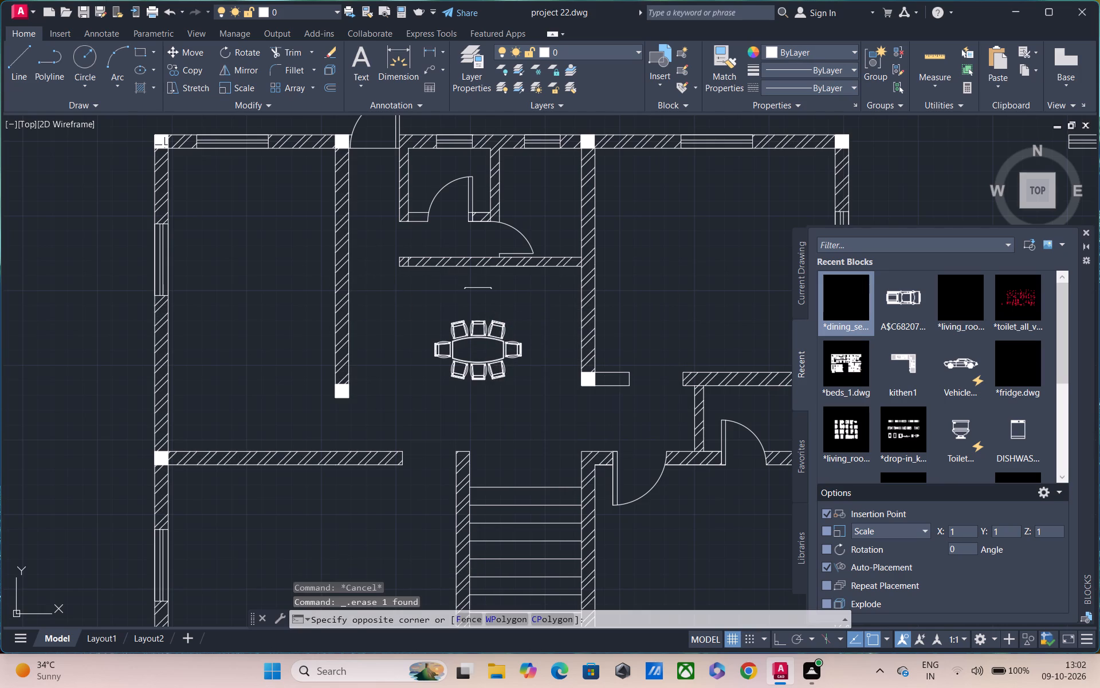
pyautogui.click(505, 299)
pyautogui.press('Delete')
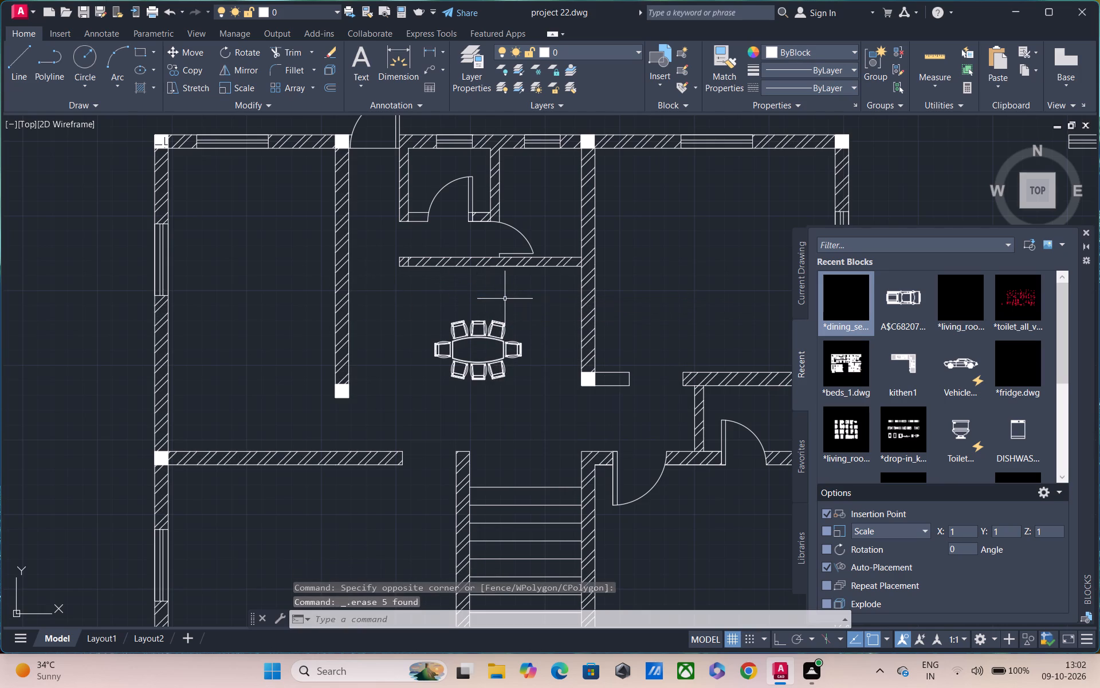
# Move the dining set north-east within the central hall, close to the hall's north wall.
pyautogui.click(408, 311)
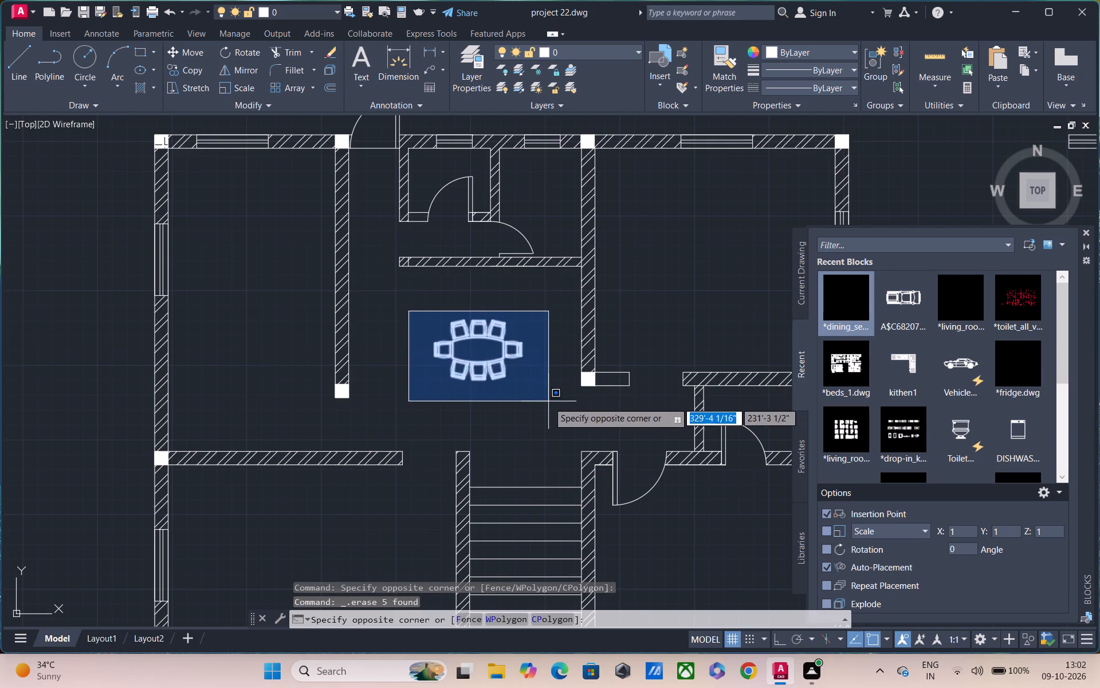
pyautogui.click(548, 402)
pyautogui.write('m')
pyautogui.press('space')
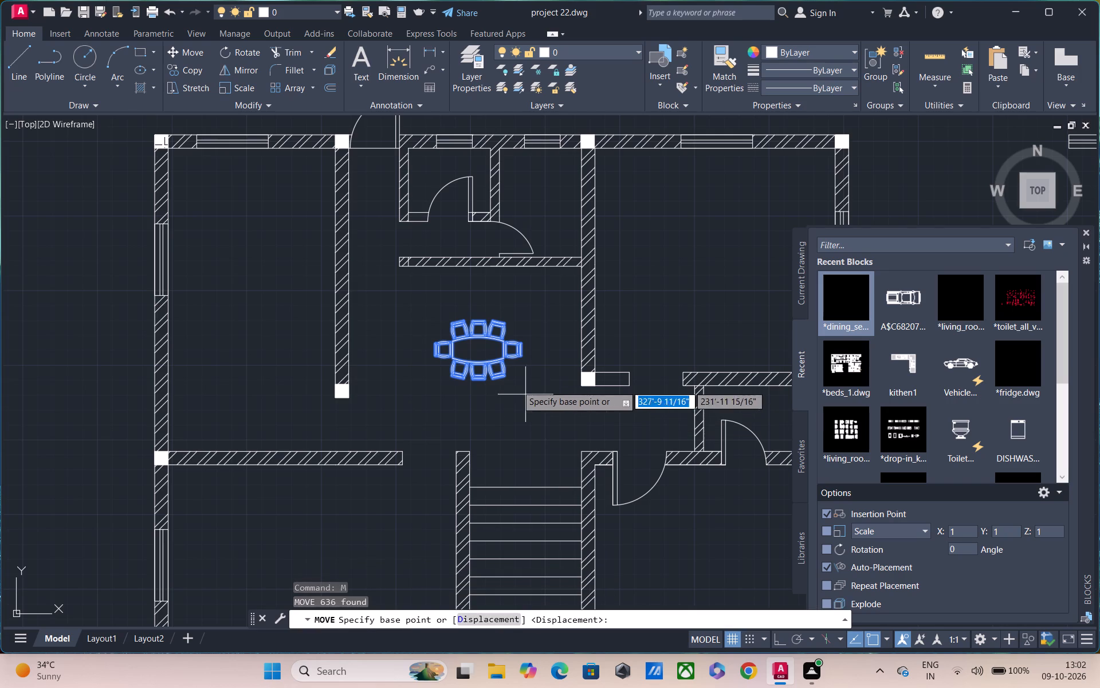
pyautogui.click(477, 349)
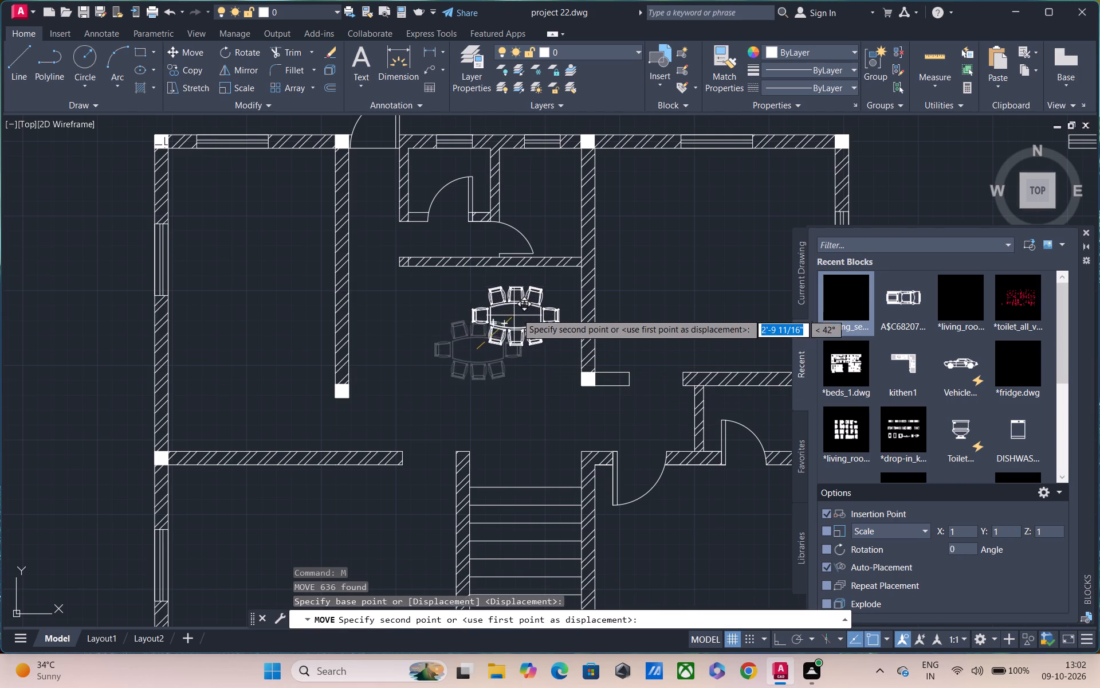
pyautogui.click(509, 307)
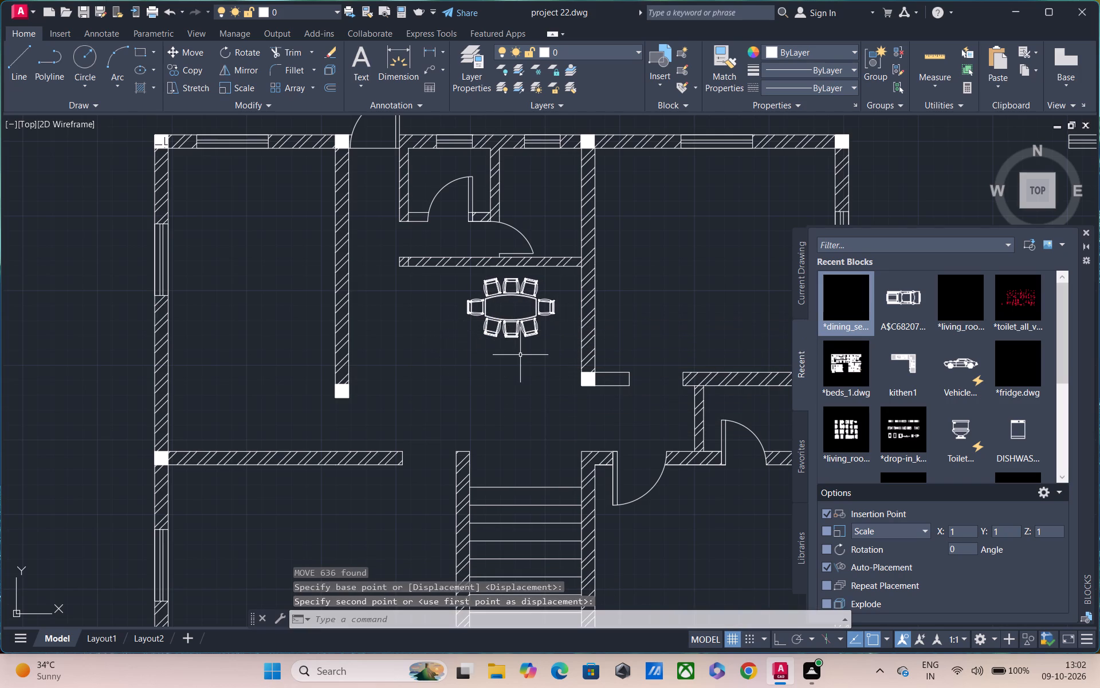
# Insert the recently used living_room.dwg block collection in the free area north-west of the plan.
pyautogui.scroll(-1, 771, 388)
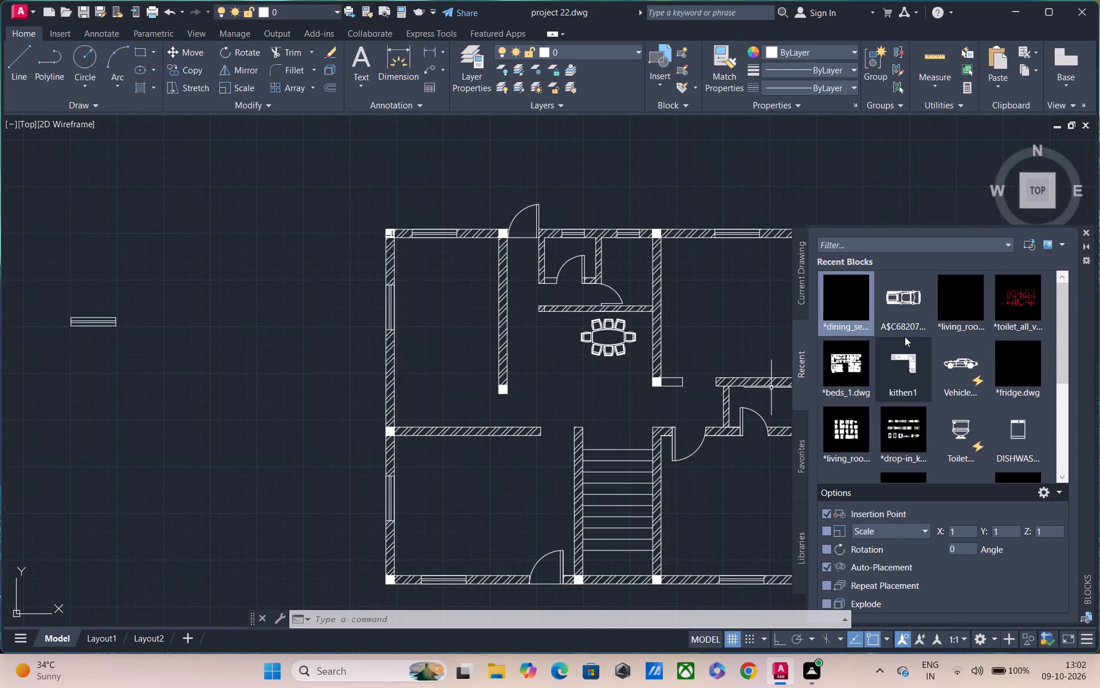
pyautogui.click(854, 440)
pyautogui.moveTo(152, 272); pyautogui.dragTo(370, 327, button='middle')
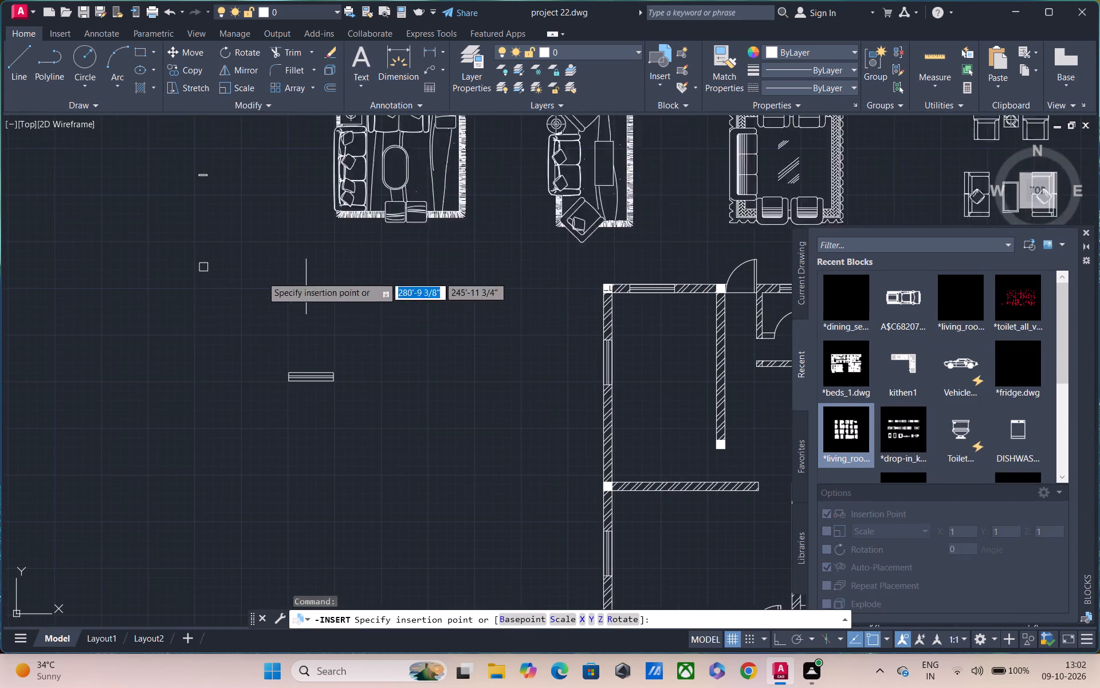
pyautogui.scroll(-3, 199, 266)
pyautogui.moveTo(163, 289); pyautogui.dragTo(412, 398, button='middle')
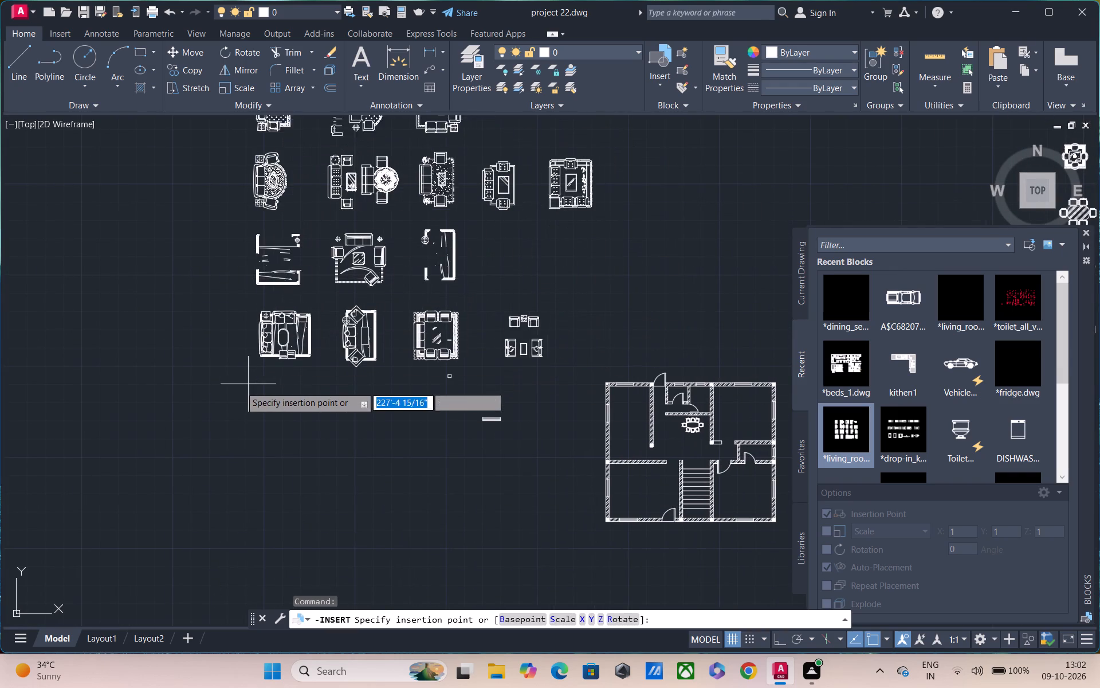
pyautogui.click(218, 382)
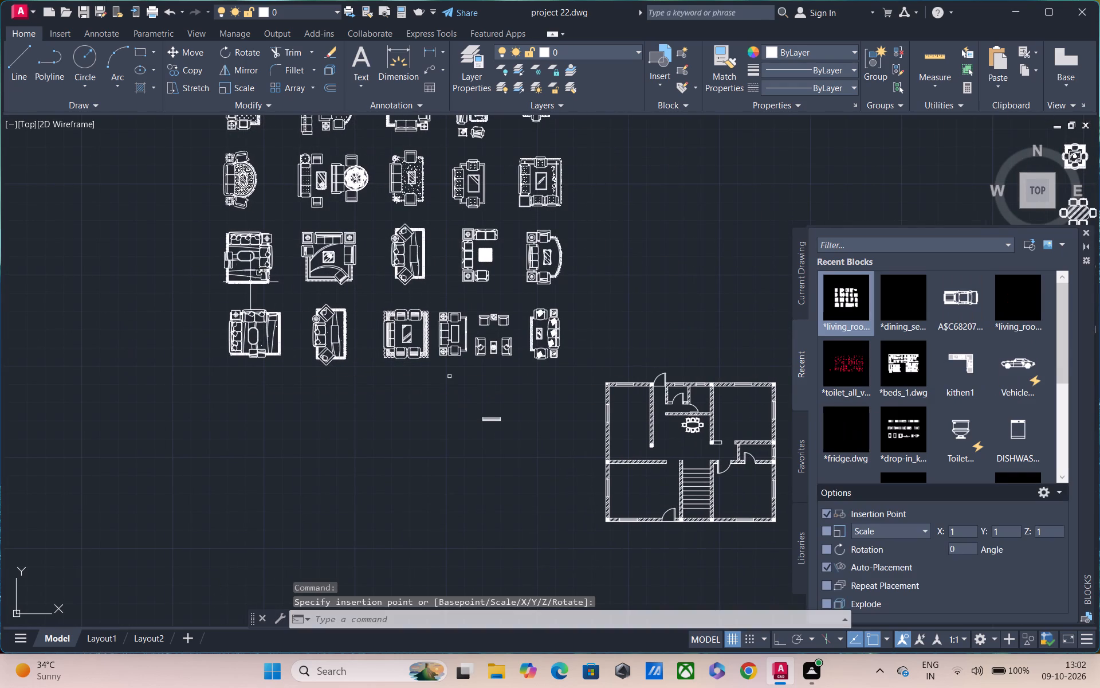
pyautogui.press('Escape')
# Explode the inserted living room furniture collection.
pyautogui.moveTo(487, 278); pyautogui.dragTo(475, 290, button='middle')
pyautogui.scroll(2, 445, 240)
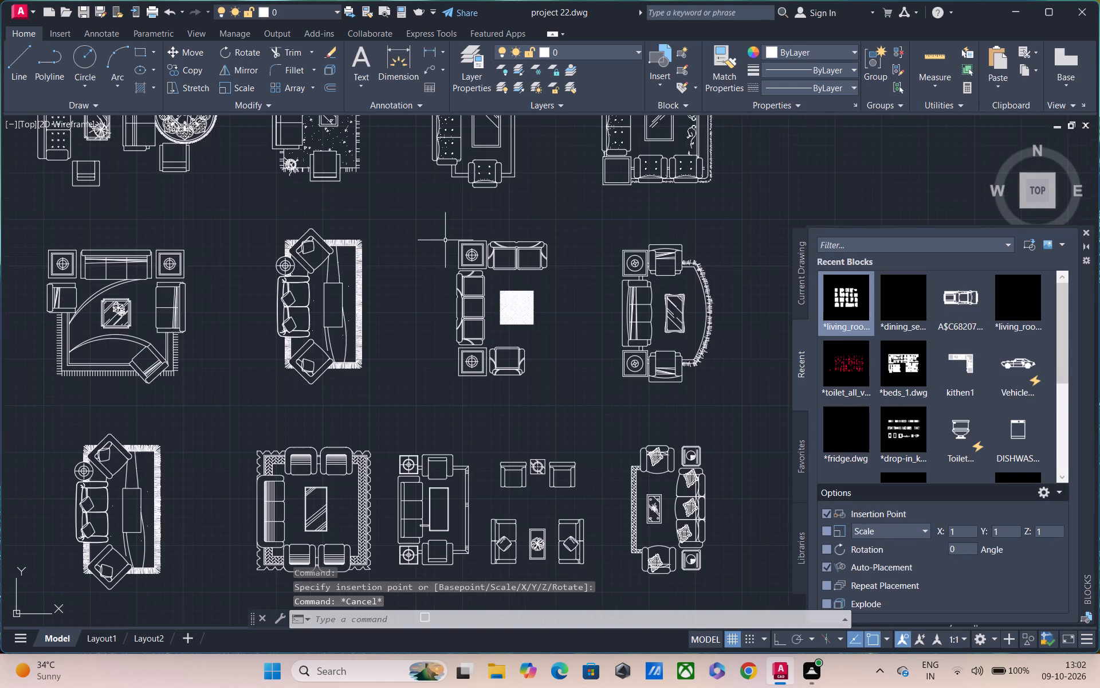
pyautogui.scroll(-4, 433, 227)
pyautogui.scroll(1, 433, 227)
pyautogui.moveTo(274, 135); pyautogui.dragTo(311, 271, button='middle')
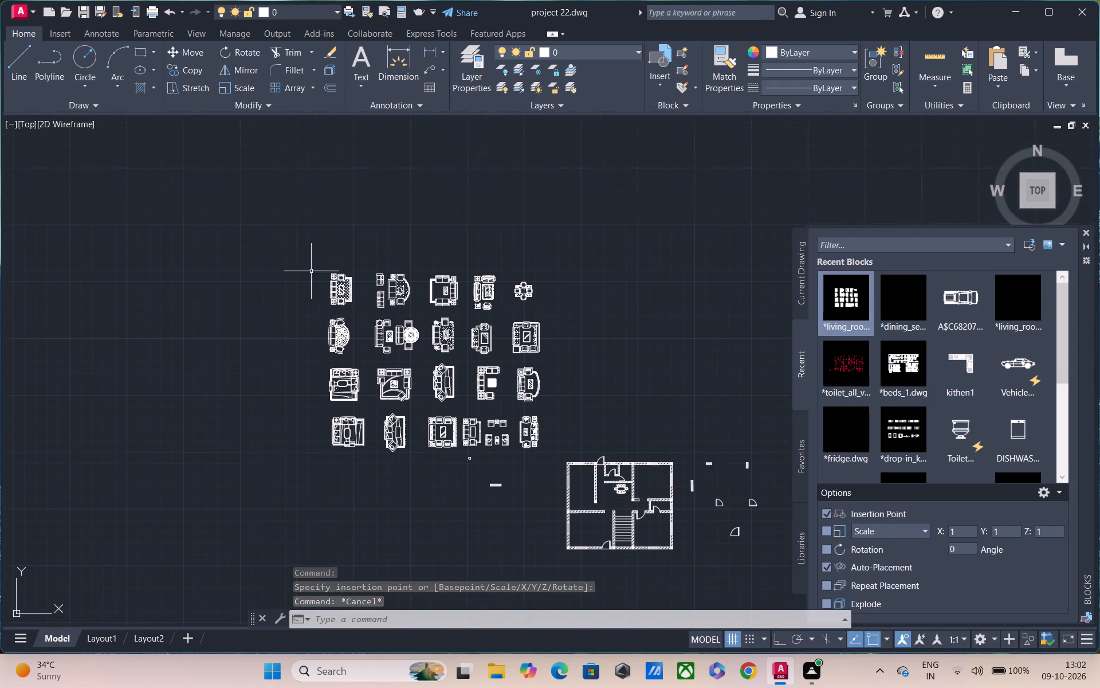
pyautogui.moveTo(294, 232); pyautogui.dragTo(311, 237)
pyautogui.click(543, 463)
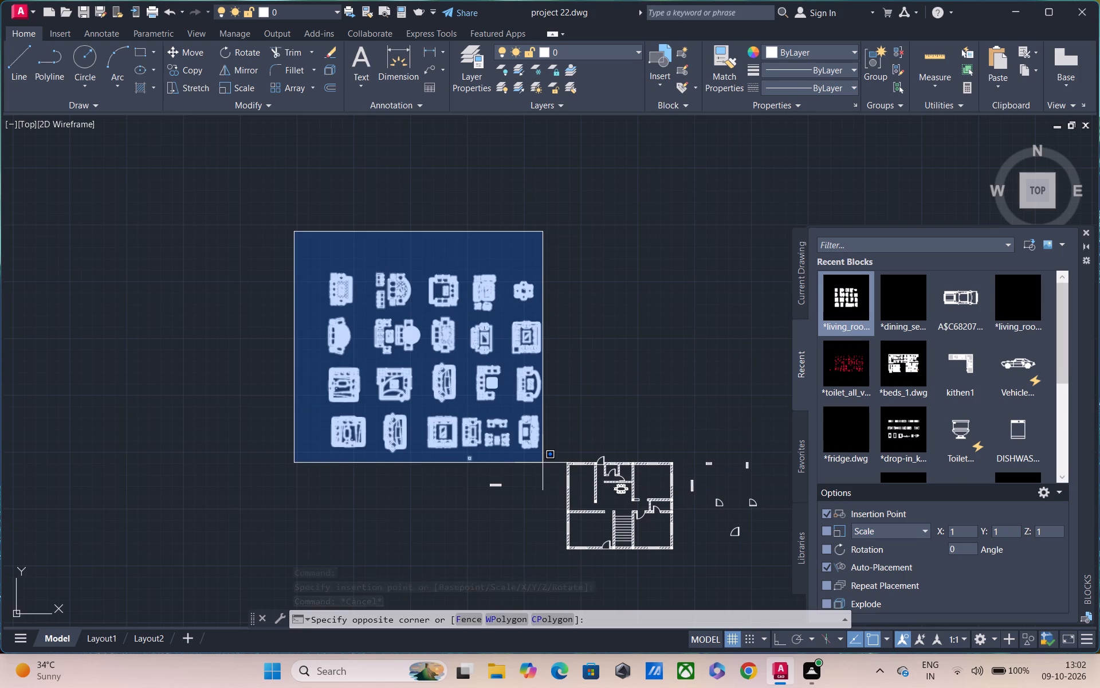
pyautogui.press('x')
pyautogui.press('space')
pyautogui.scroll(2, 477, 363)
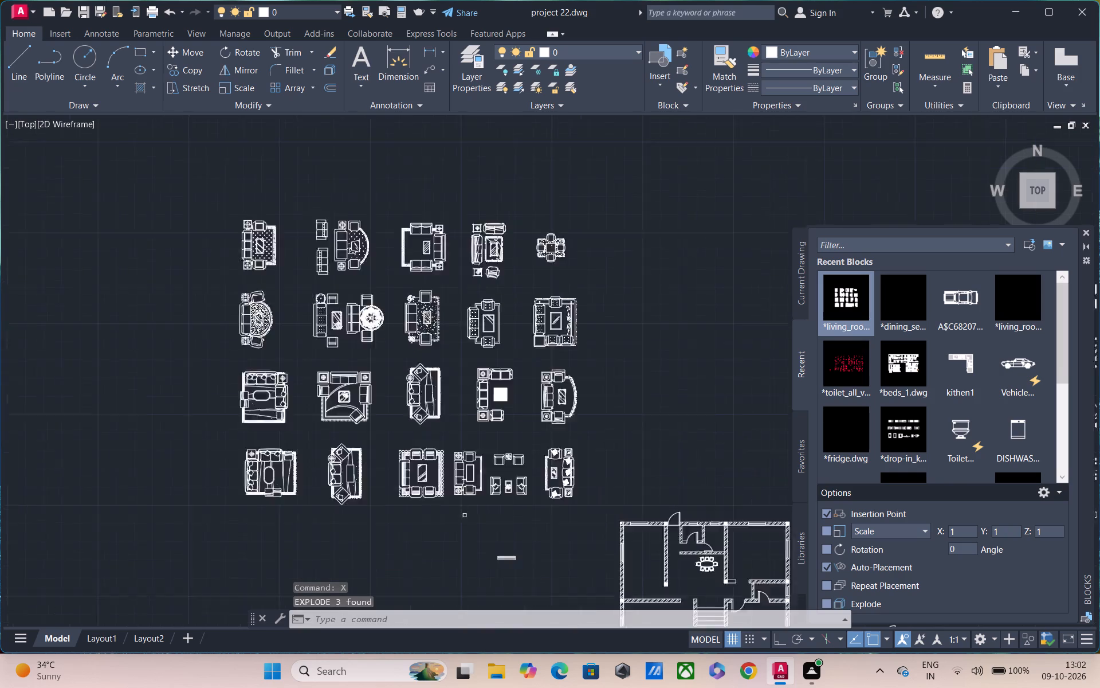
# Copy the L-shaped sofa set with its armchair and square table from the collection to the free area west of the plan.
pyautogui.click(465, 360)
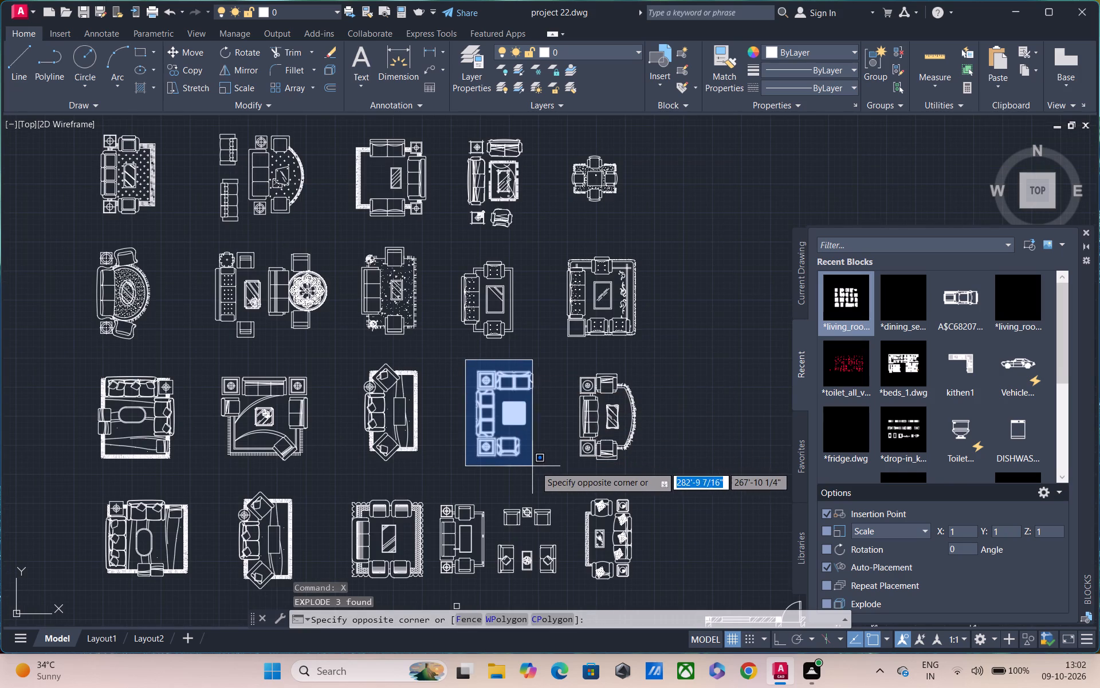
pyautogui.click(540, 466)
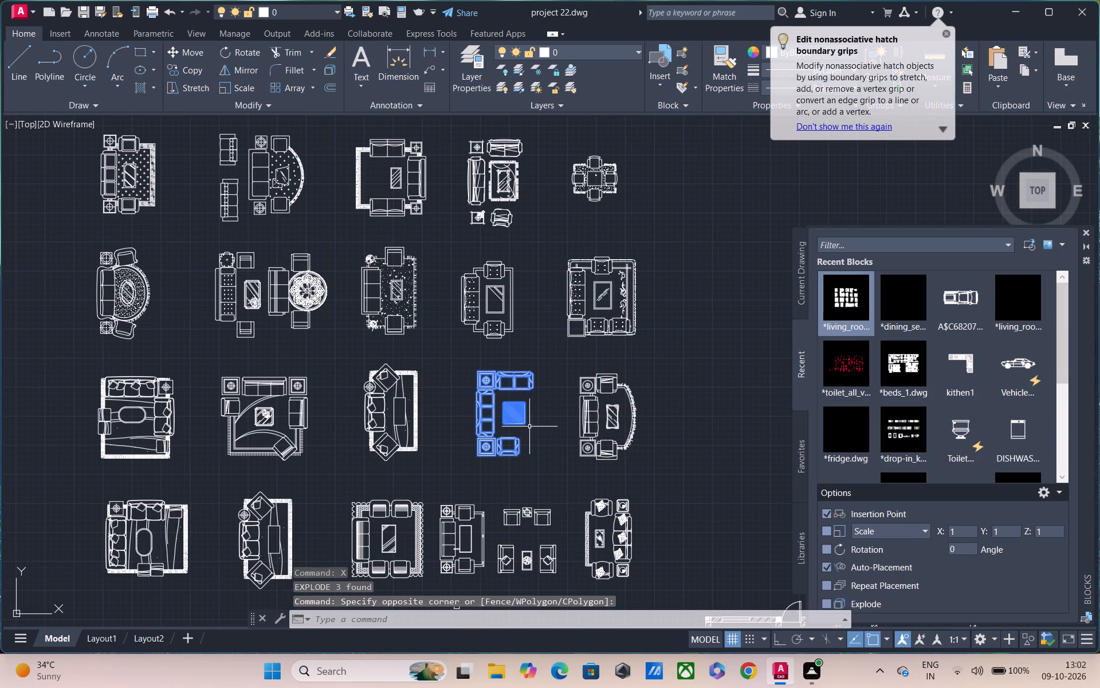
pyautogui.write('co')
pyautogui.press('space')
pyautogui.click(485, 413)
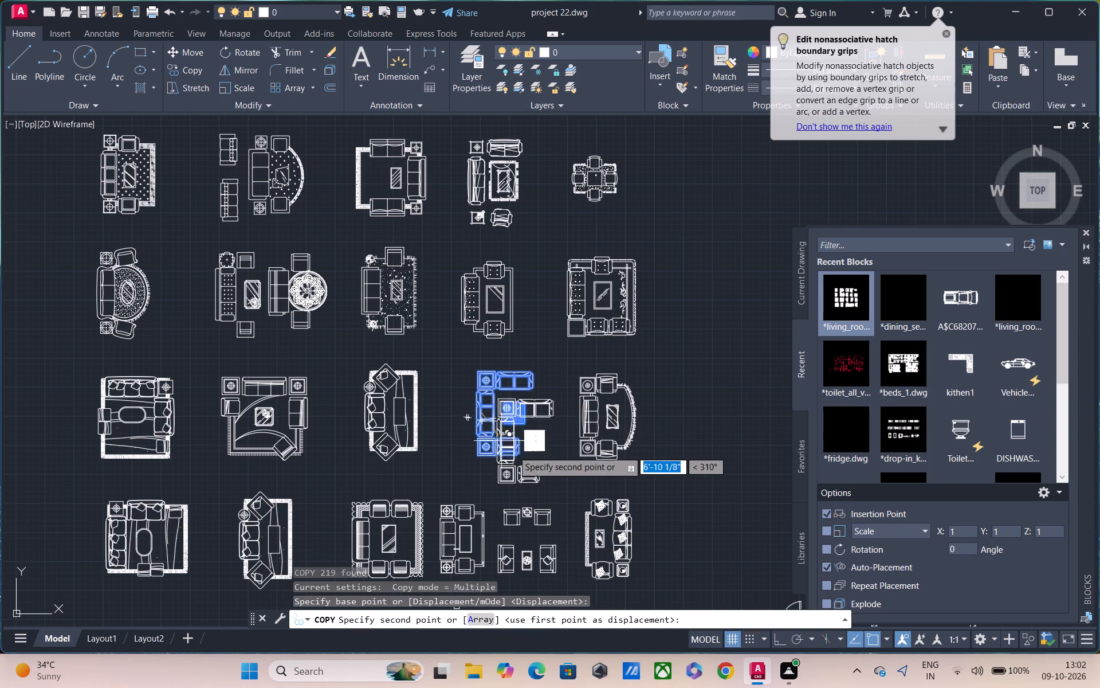
pyautogui.scroll(-3, 521, 452)
pyautogui.moveTo(509, 439); pyautogui.dragTo(418, 318, button='middle')
pyautogui.scroll(5, 490, 412)
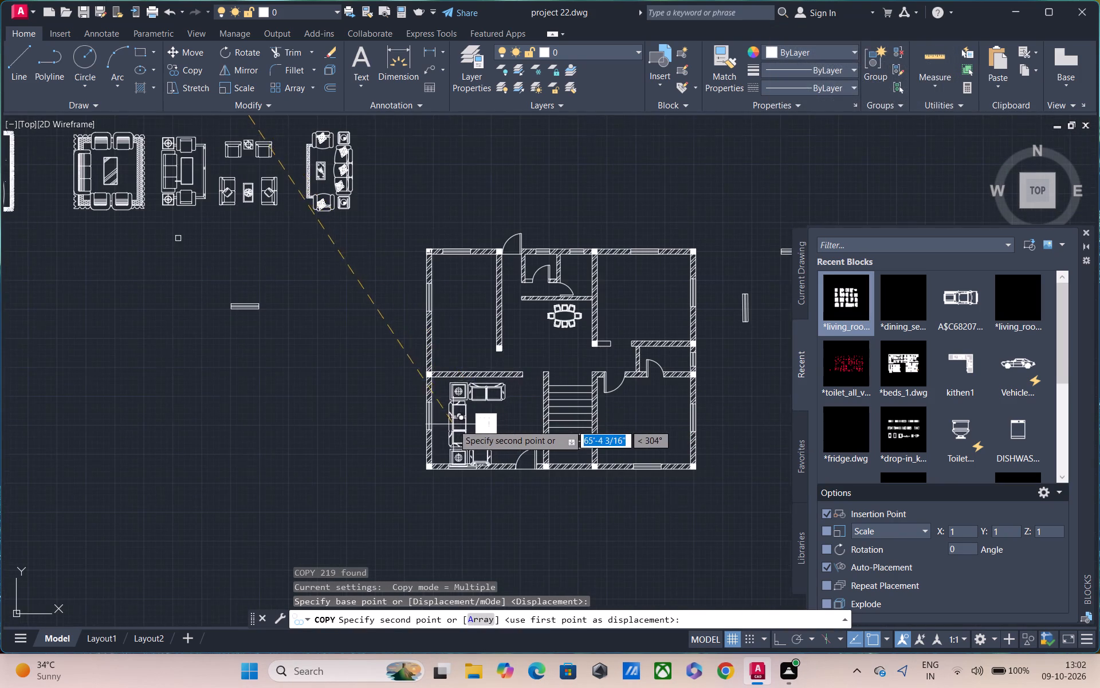
pyautogui.scroll(2, 453, 424)
pyautogui.scroll(-3, 438, 422)
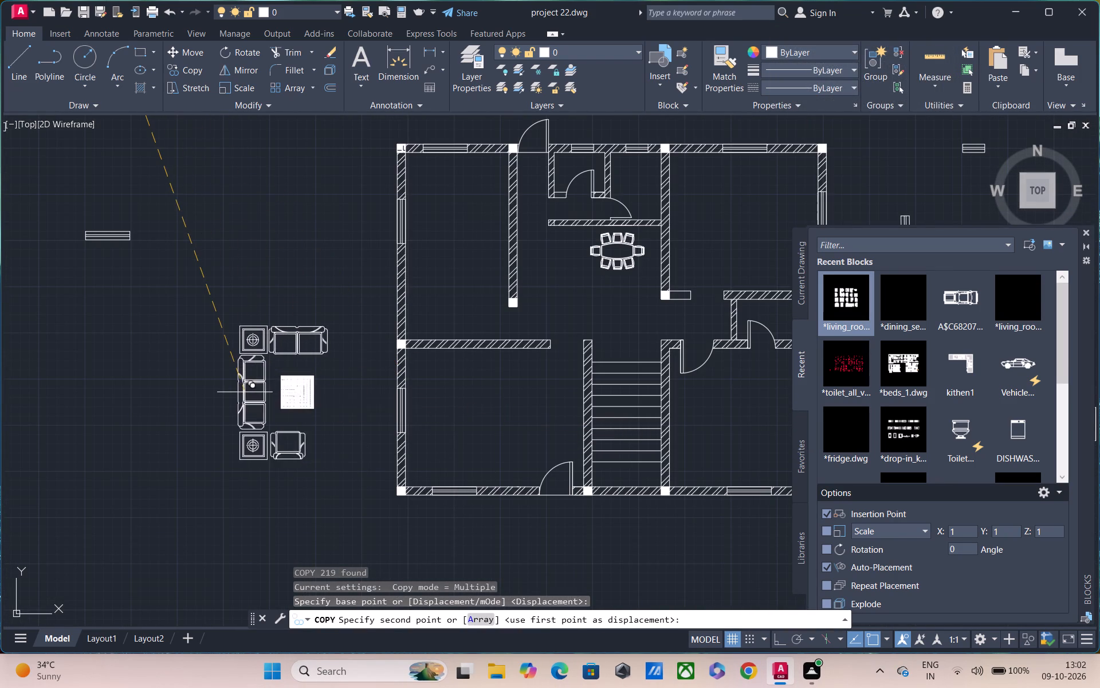
pyautogui.click(245, 392)
pyautogui.press('Escape')
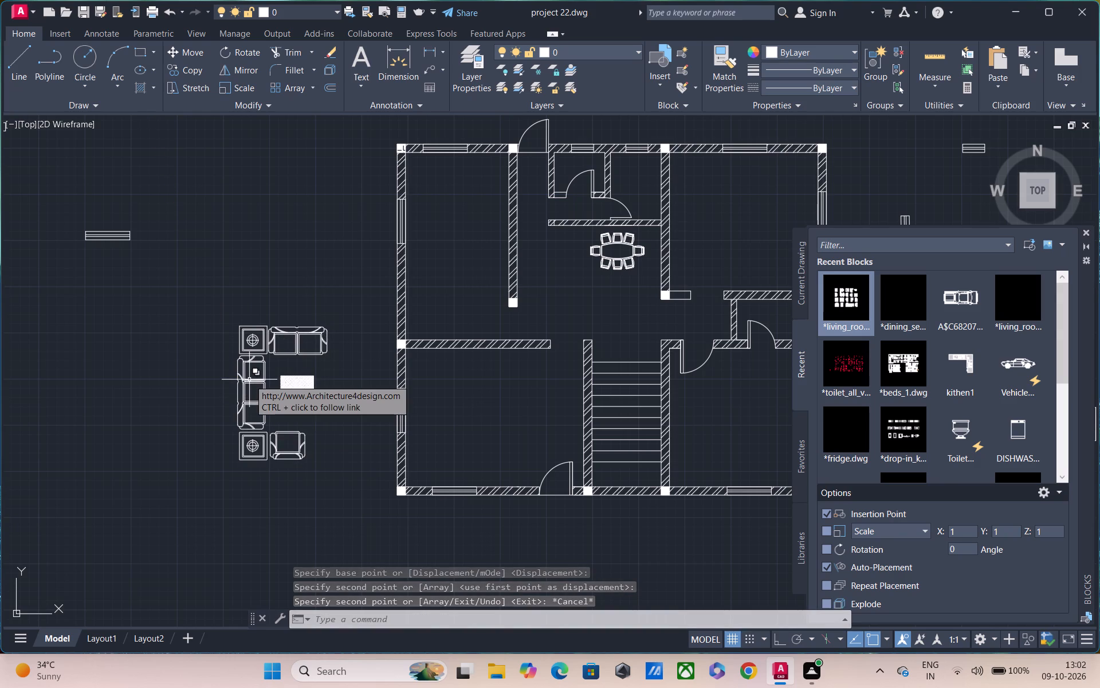
pyautogui.press('Escape')
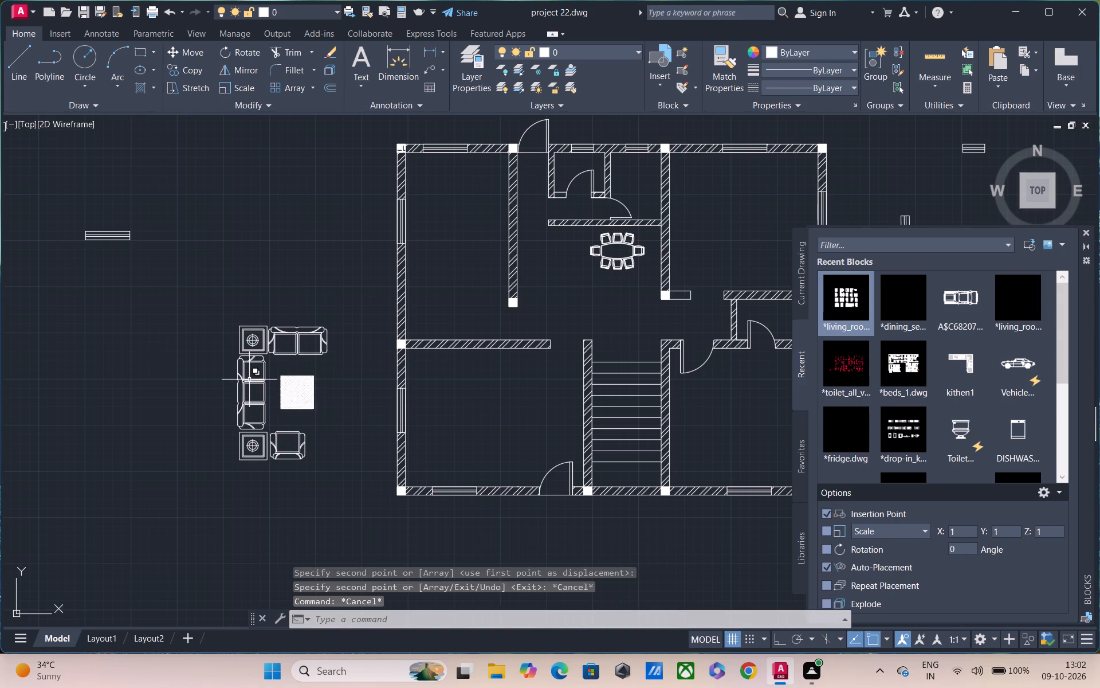
# Scale the copied sofa set down freehand to about 5/8 of its size, from its south-west corner.
pyautogui.click(212, 300)
pyautogui.click(339, 483)
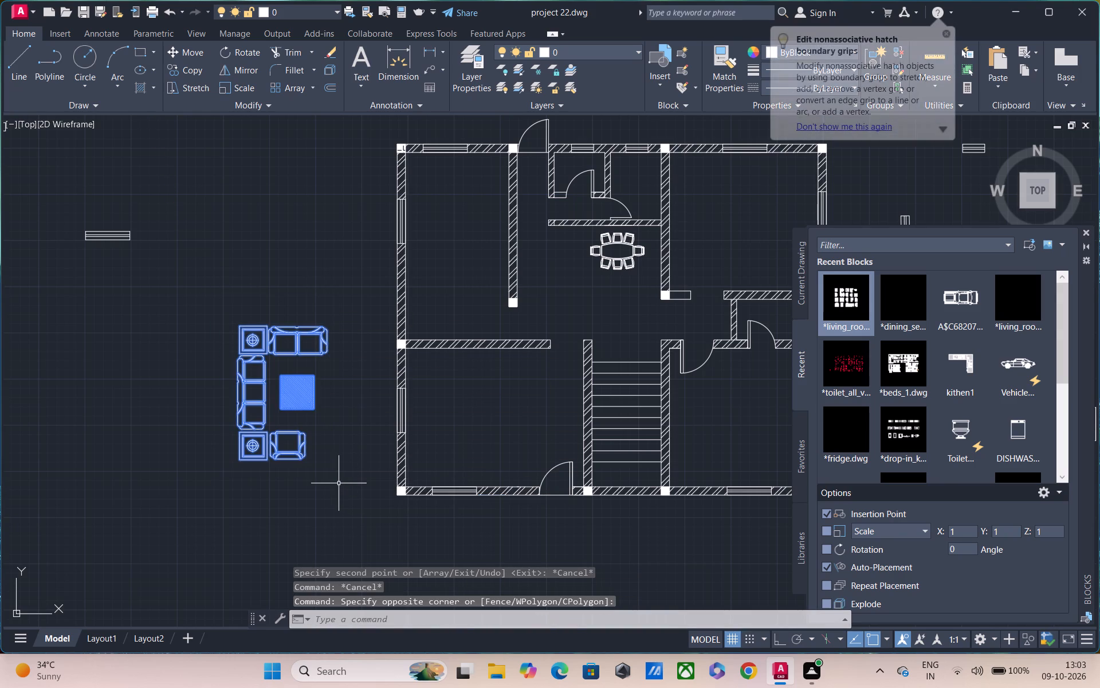
pyautogui.write('sc')
pyautogui.press('space')
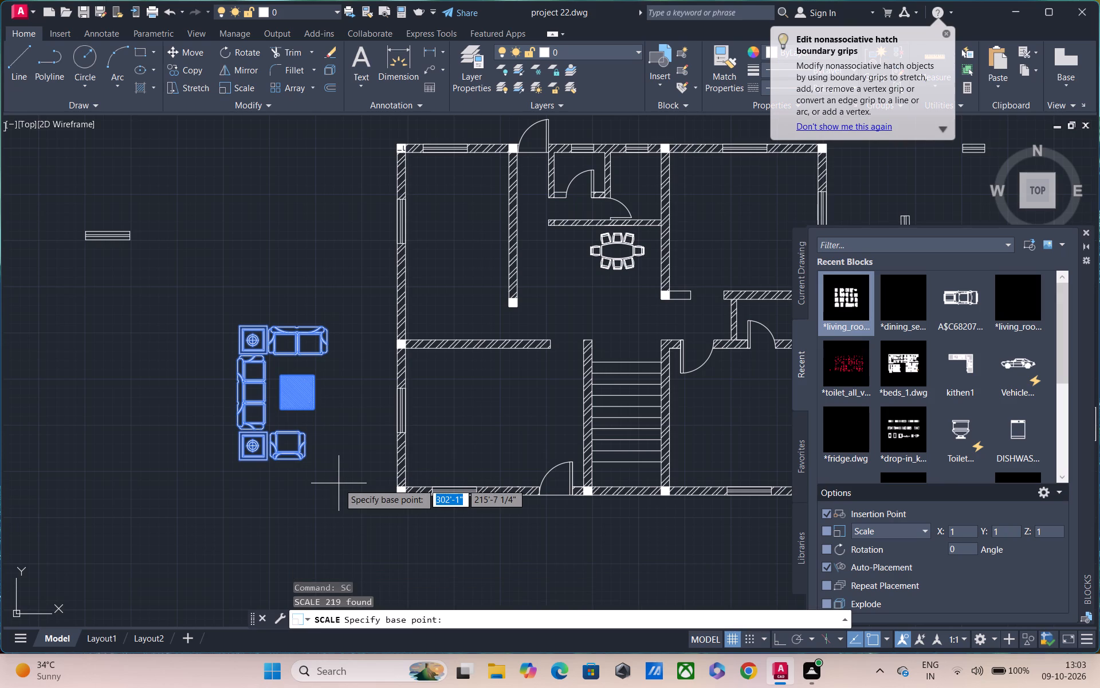
pyautogui.click(244, 462)
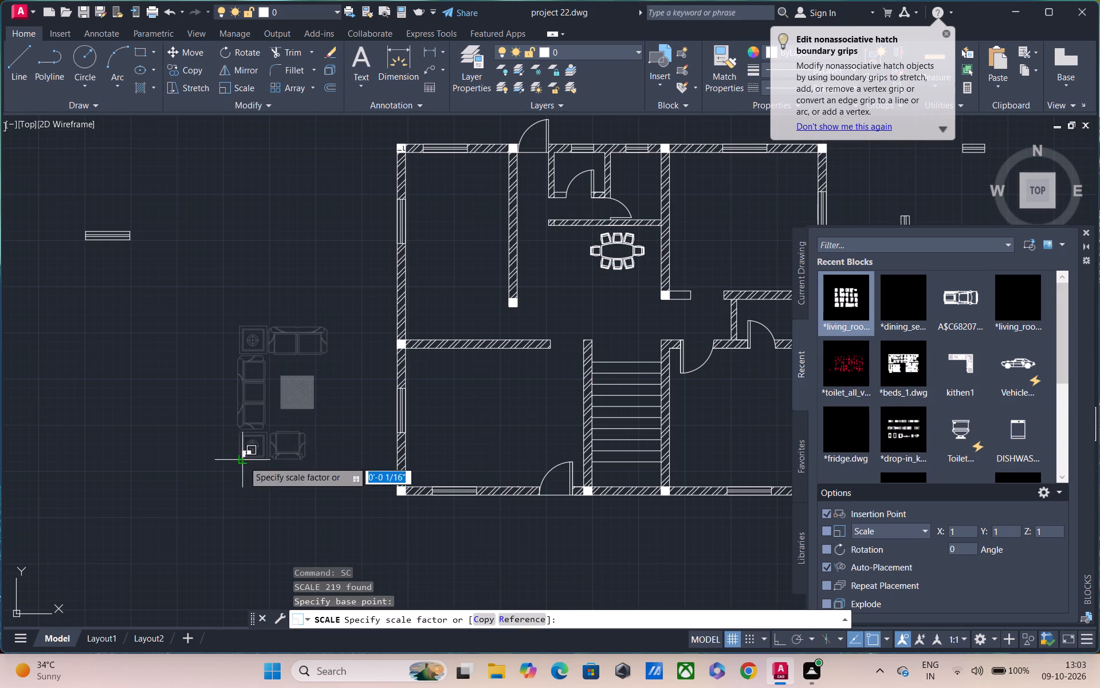
pyautogui.click(259, 420)
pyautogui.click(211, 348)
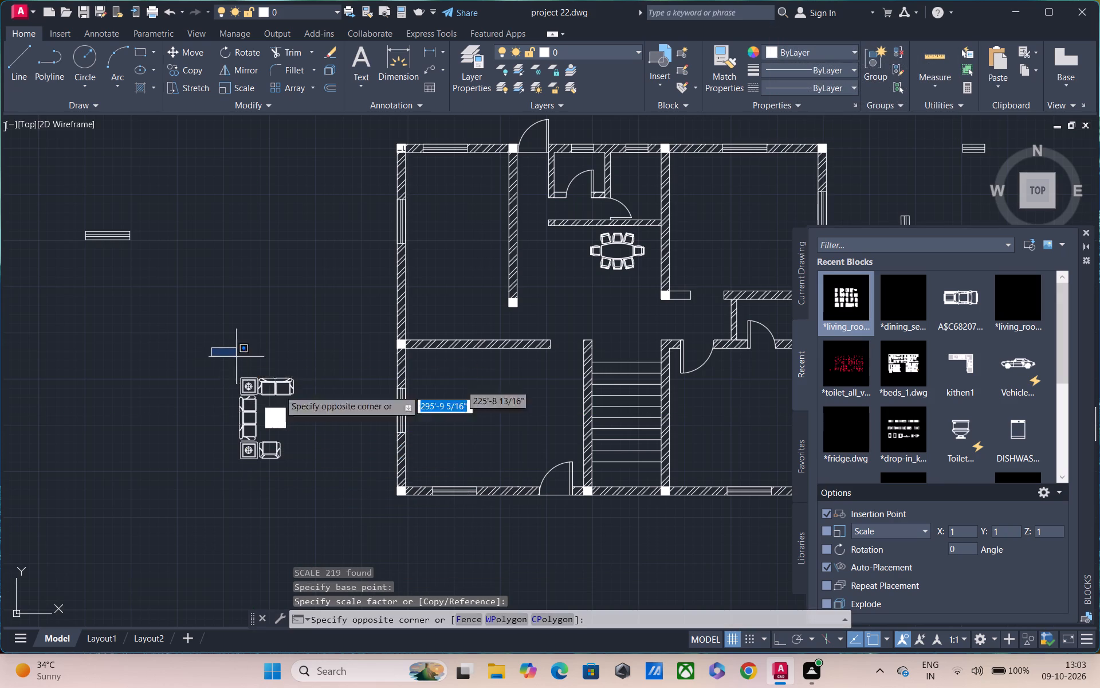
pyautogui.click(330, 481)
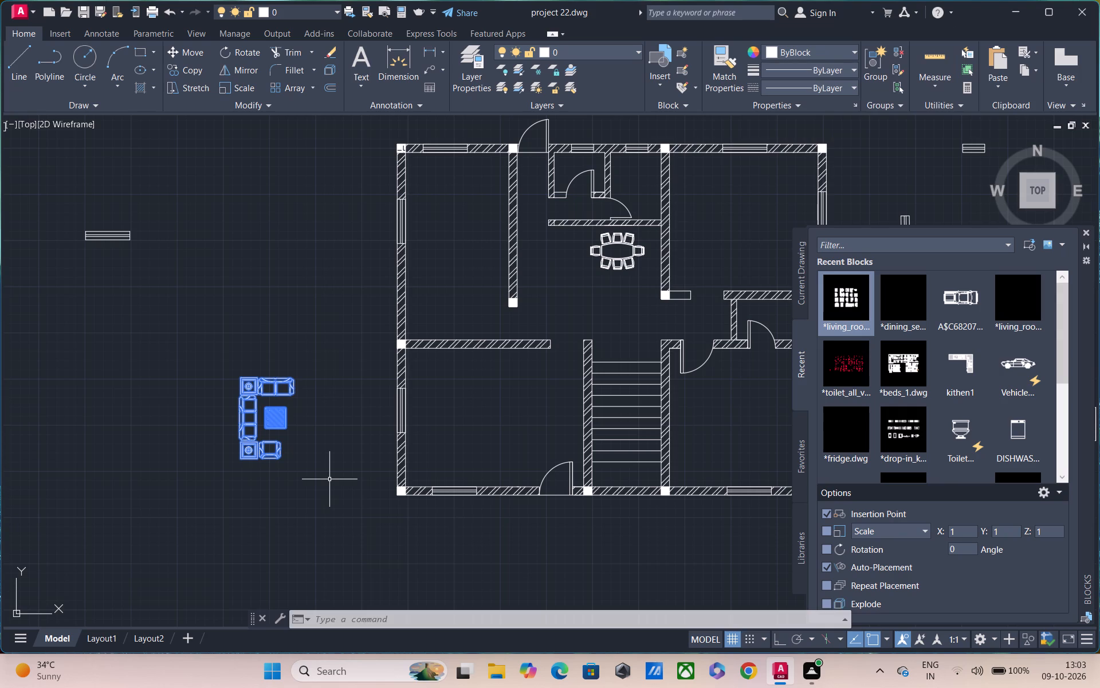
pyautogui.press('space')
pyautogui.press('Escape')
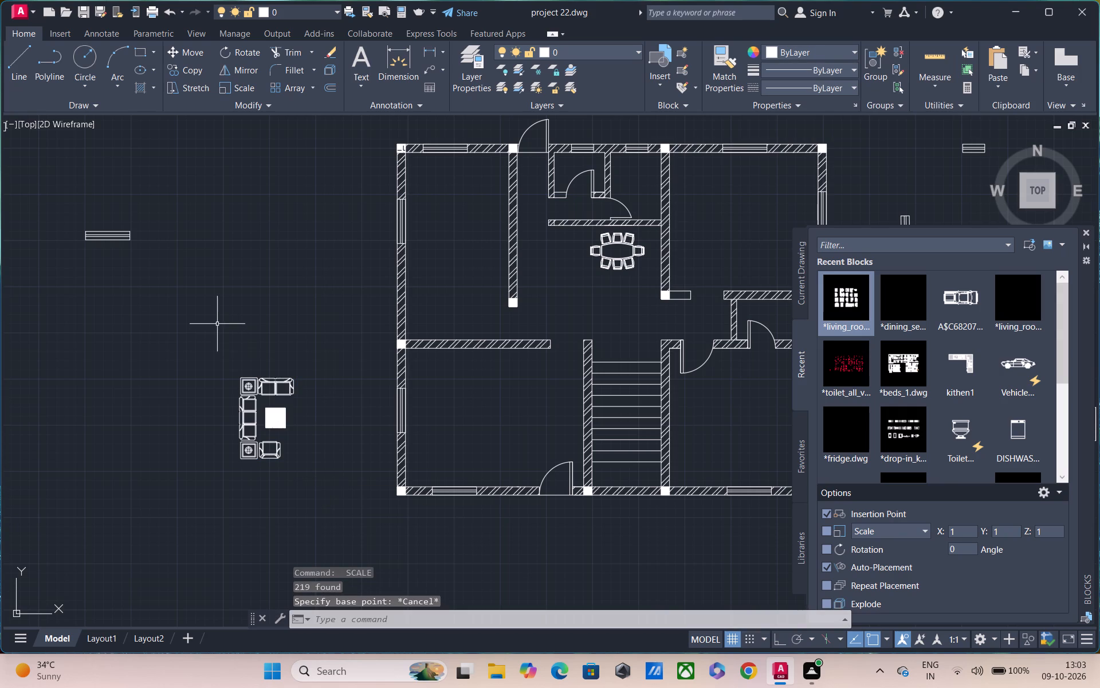
# Copy the scaled sofa set into the south-west room, beside its west wall.
pyautogui.moveTo(213, 329); pyautogui.dragTo(225, 344)
pyautogui.click(312, 521)
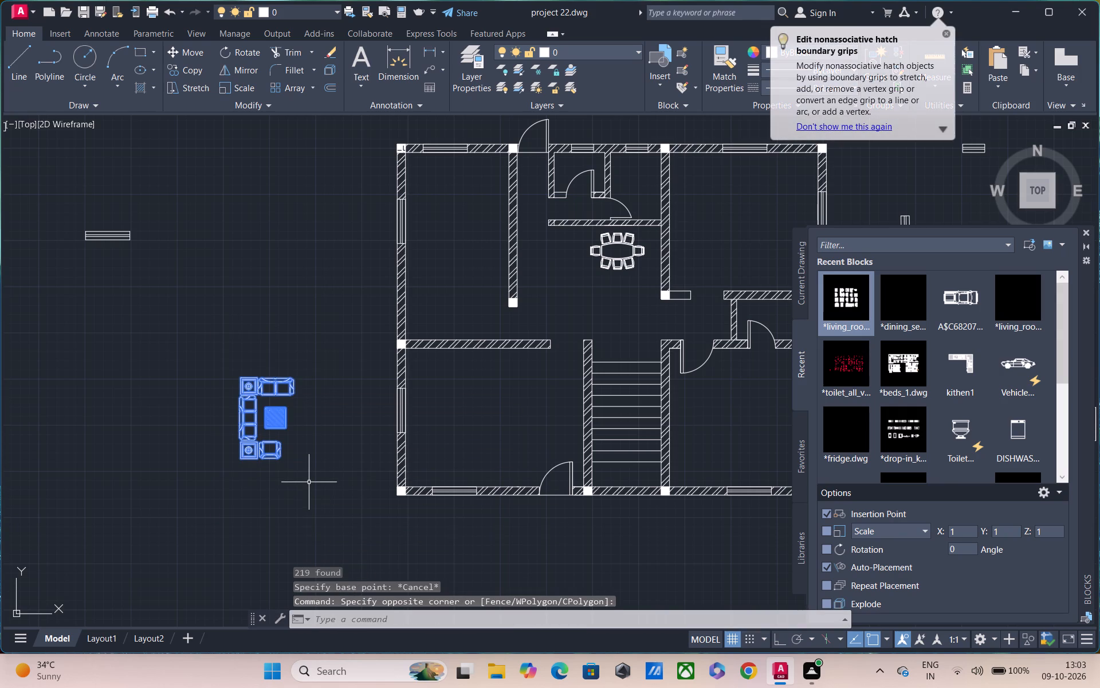
pyautogui.write('co')
pyautogui.press('space')
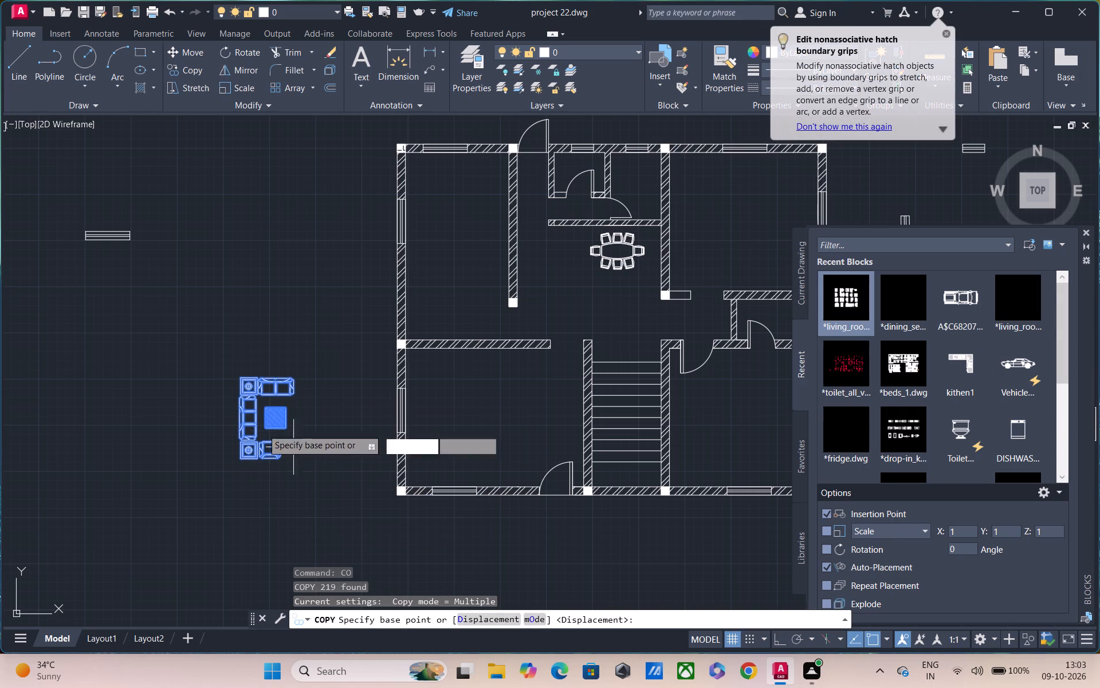
pyautogui.click(246, 407)
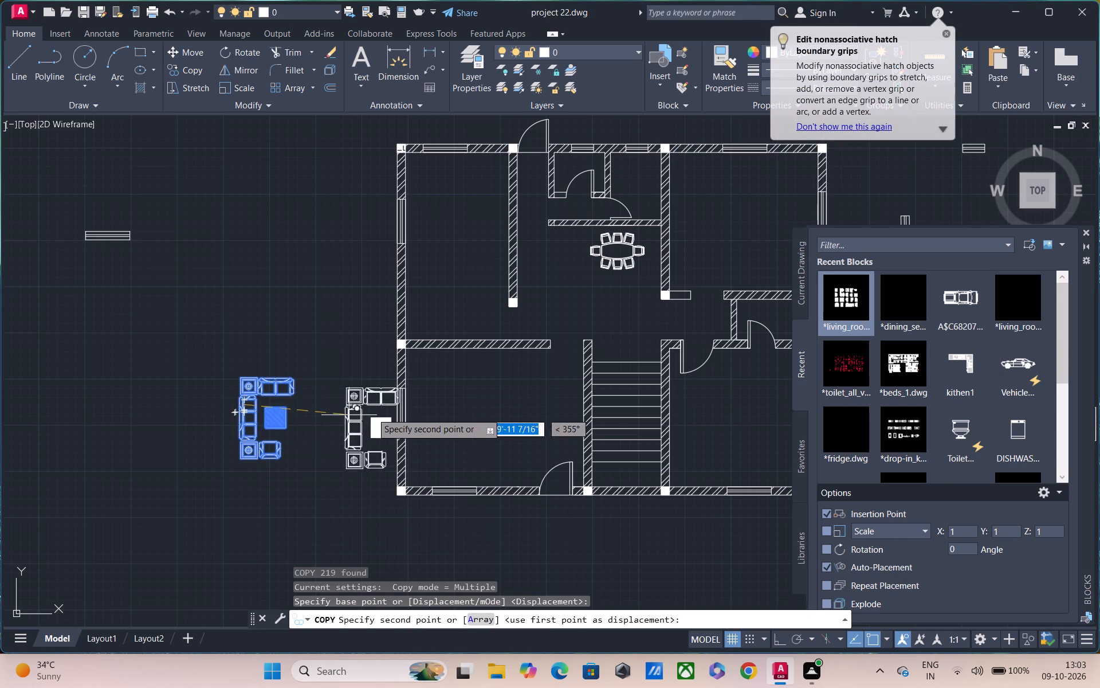
pyautogui.click(425, 404)
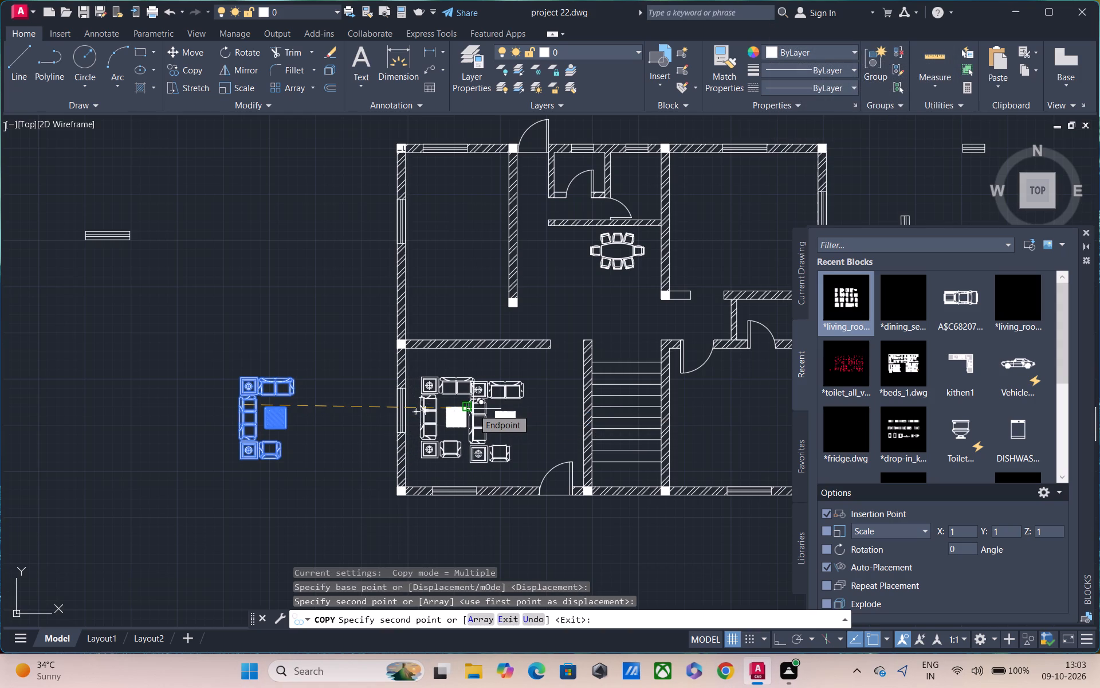
pyautogui.press('Escape')
# Insert the recently used kithen1 block in the free area west of the plan.
pyautogui.click(968, 362)
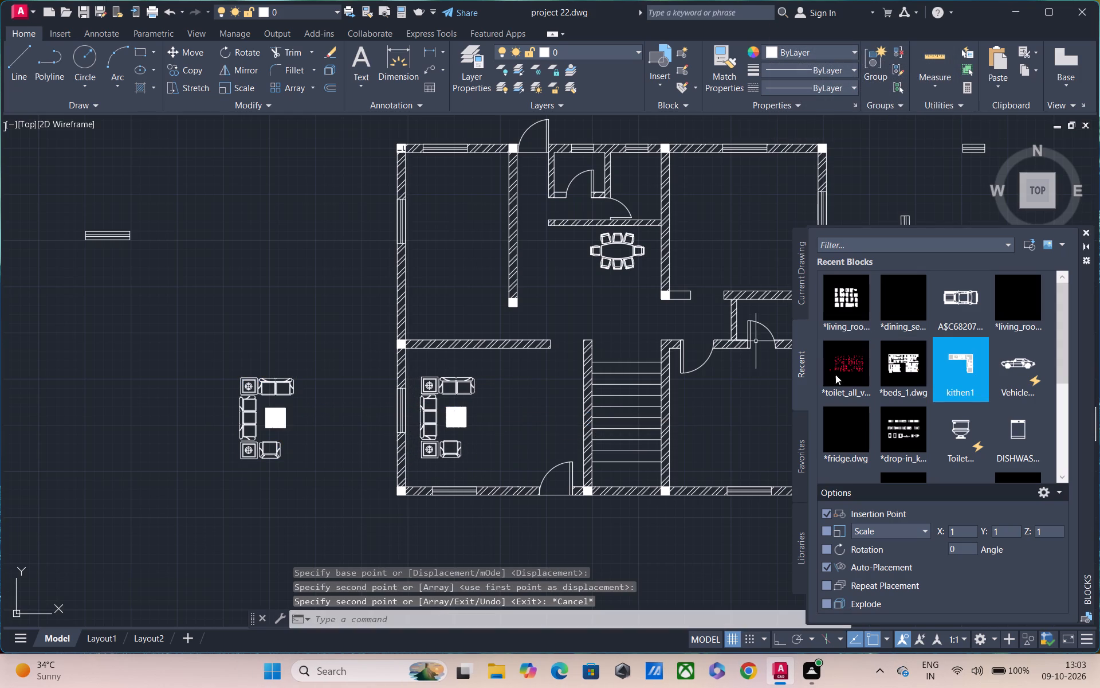
pyautogui.moveTo(514, 293); pyautogui.dragTo(938, 302, button='middle')
pyautogui.click(469, 295)
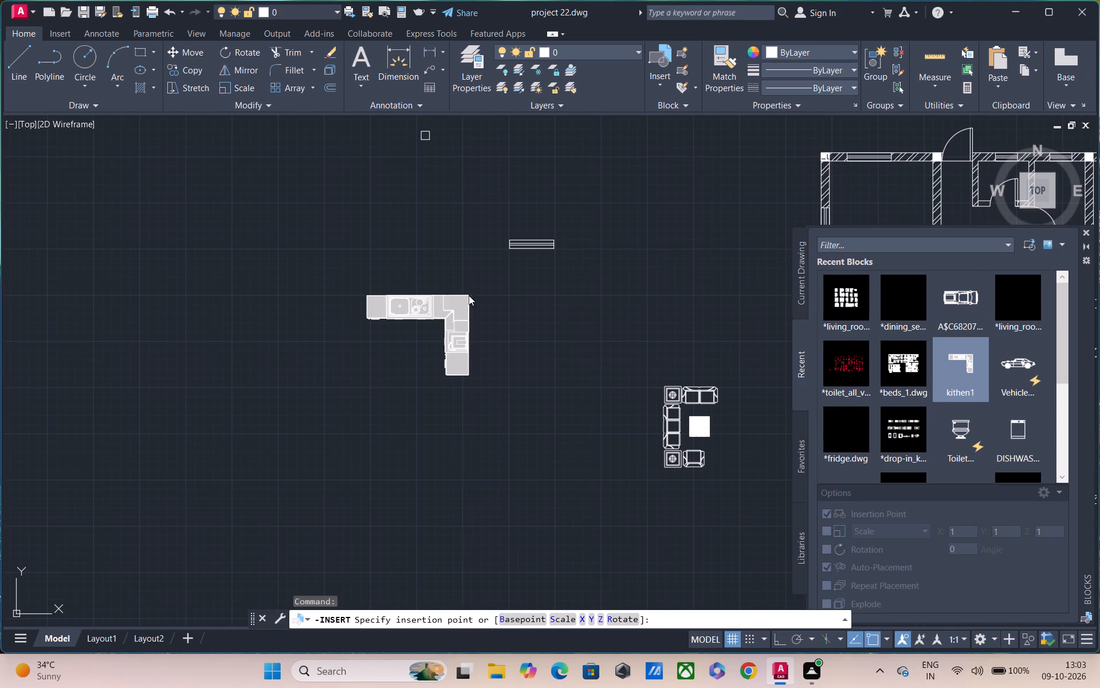
pyautogui.press('Escape')
# Rotate the inserted kitchen counter block 90° counterclockwise about its outer corner, with Ortho on.
pyautogui.click(321, 272)
pyautogui.click(555, 425)
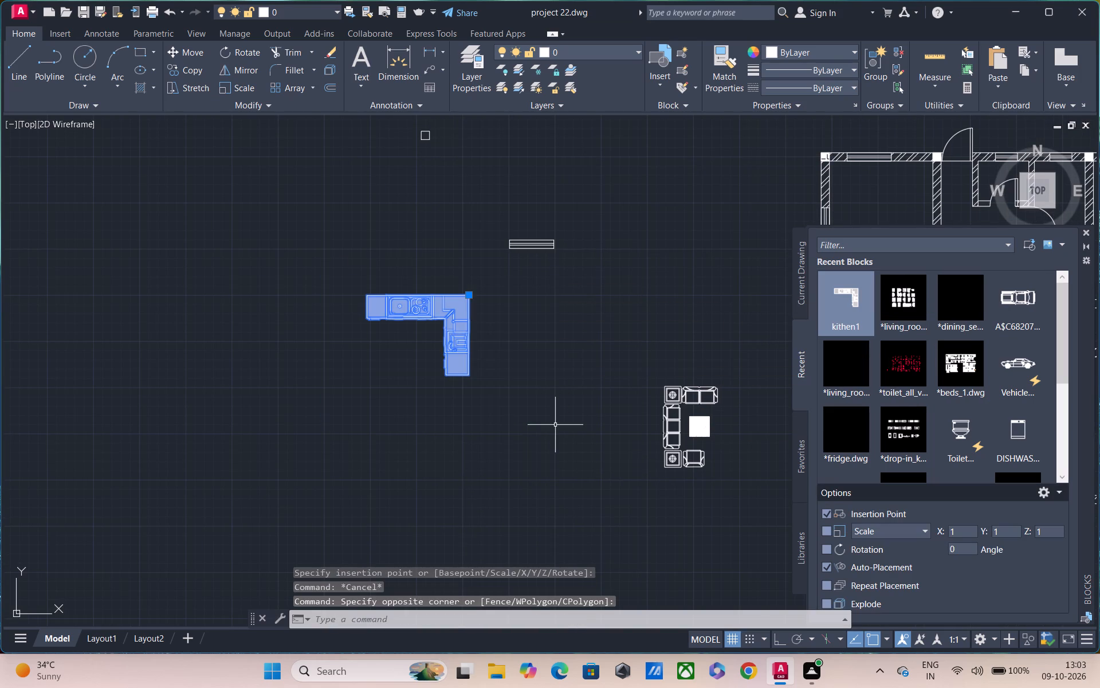
pyautogui.write('ro')
pyautogui.press('space')
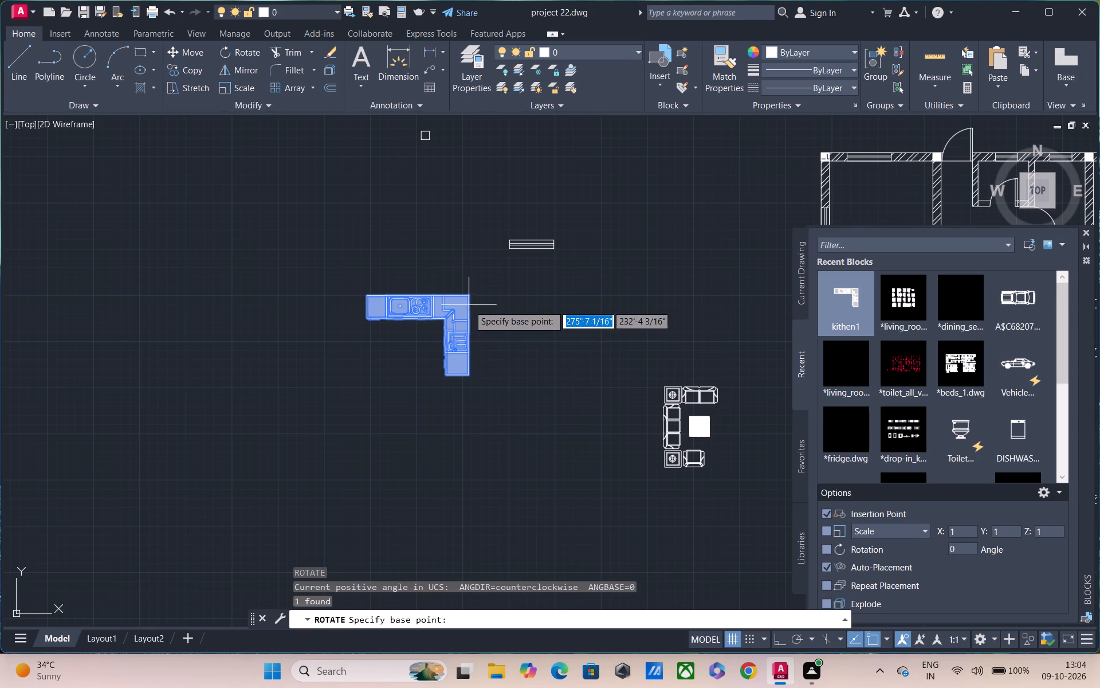
pyautogui.click(465, 300)
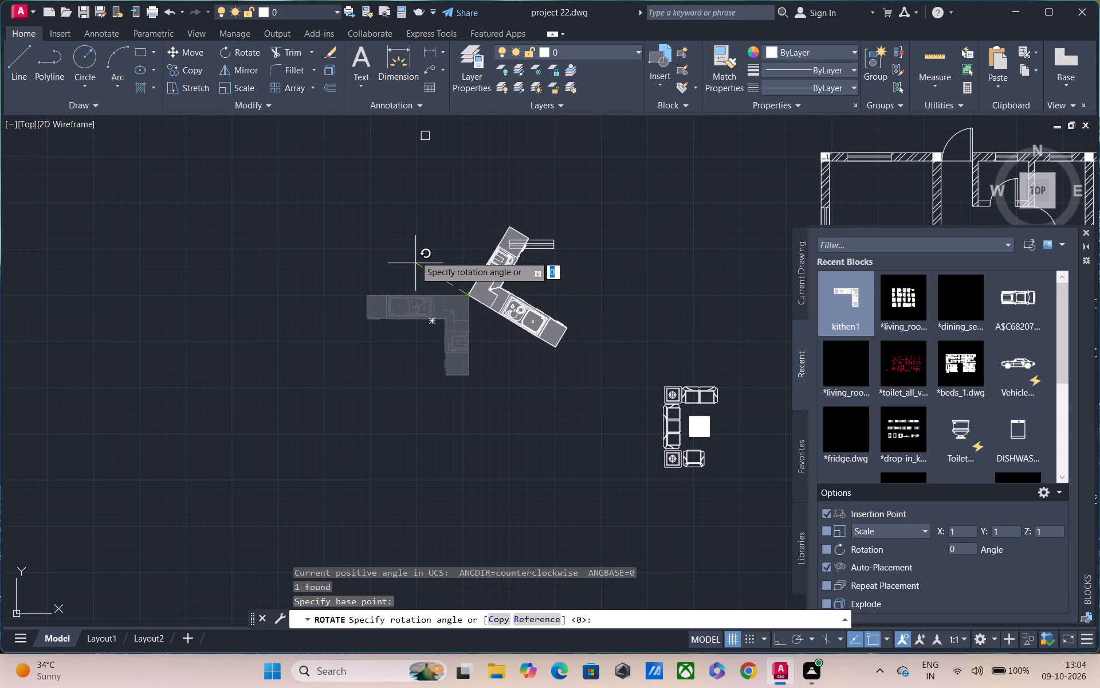
pyautogui.press('F8')
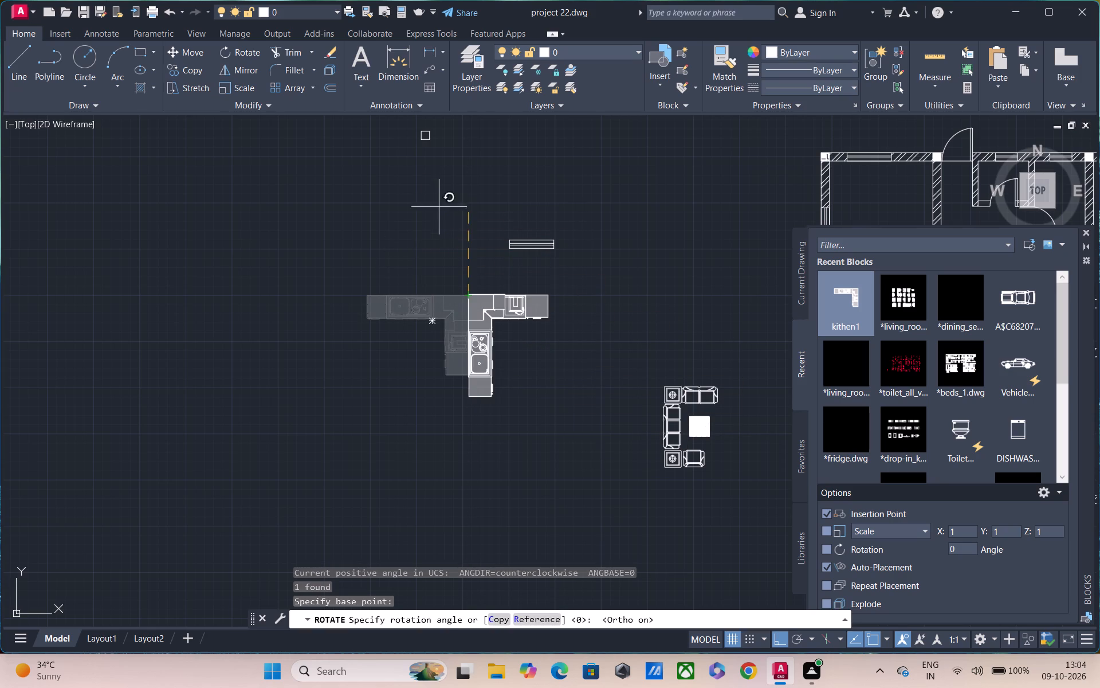
pyautogui.click(442, 215)
# Copy the rotated kitchen counter into the north-west room's north-west corner, with Ortho off.
pyautogui.moveTo(427, 261); pyautogui.dragTo(433, 265)
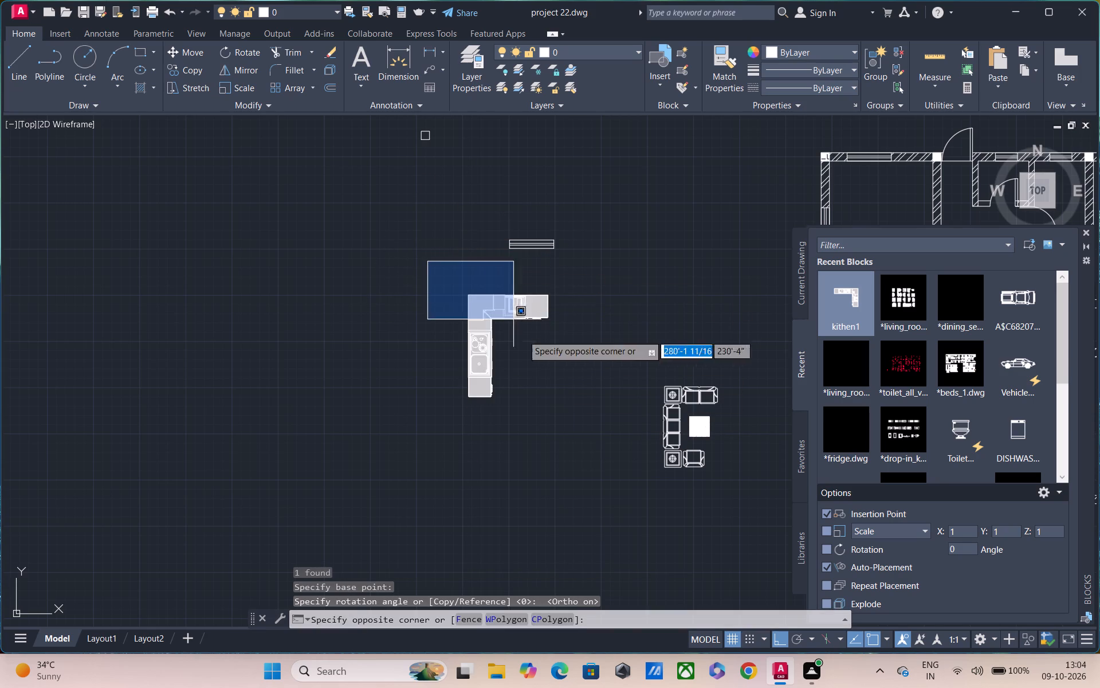
pyautogui.click(562, 415)
pyautogui.write('co')
pyautogui.press('space')
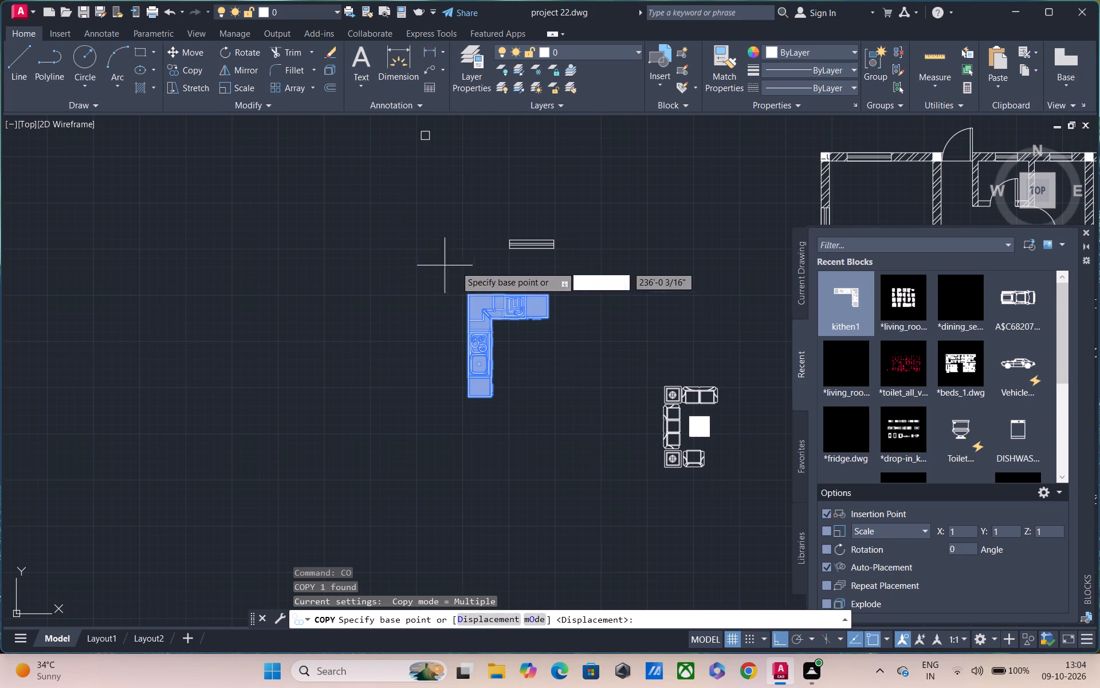
pyautogui.click(474, 294)
pyautogui.press('F8')
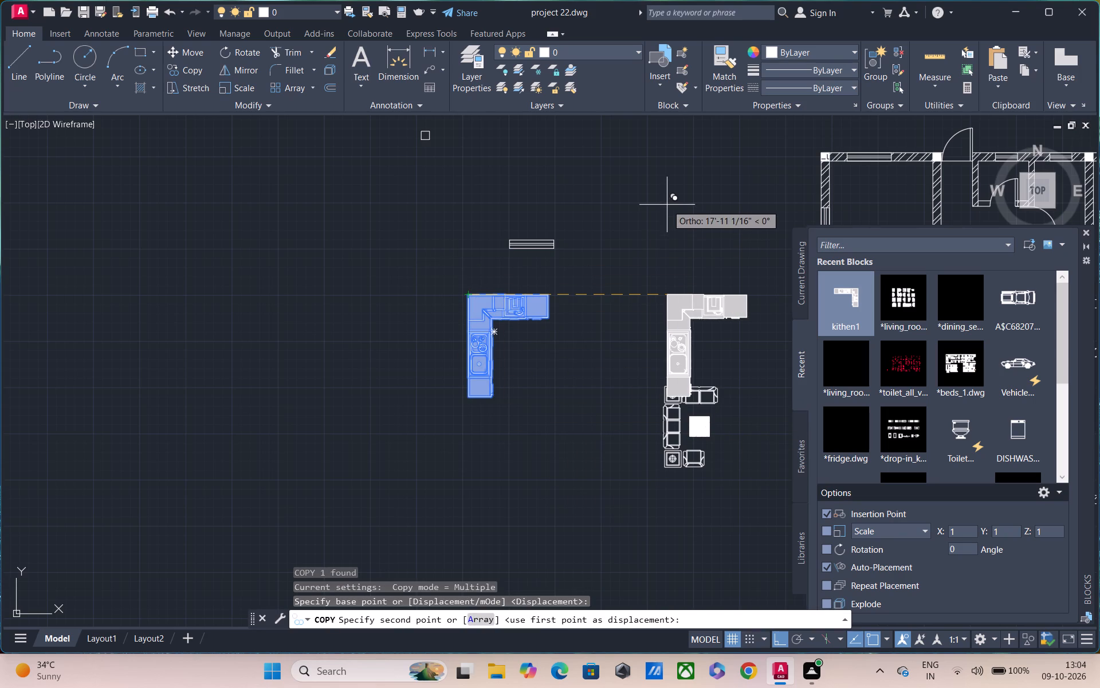
pyautogui.moveTo(723, 196); pyautogui.dragTo(233, 285, button='middle')
pyautogui.scroll(2, 345, 269)
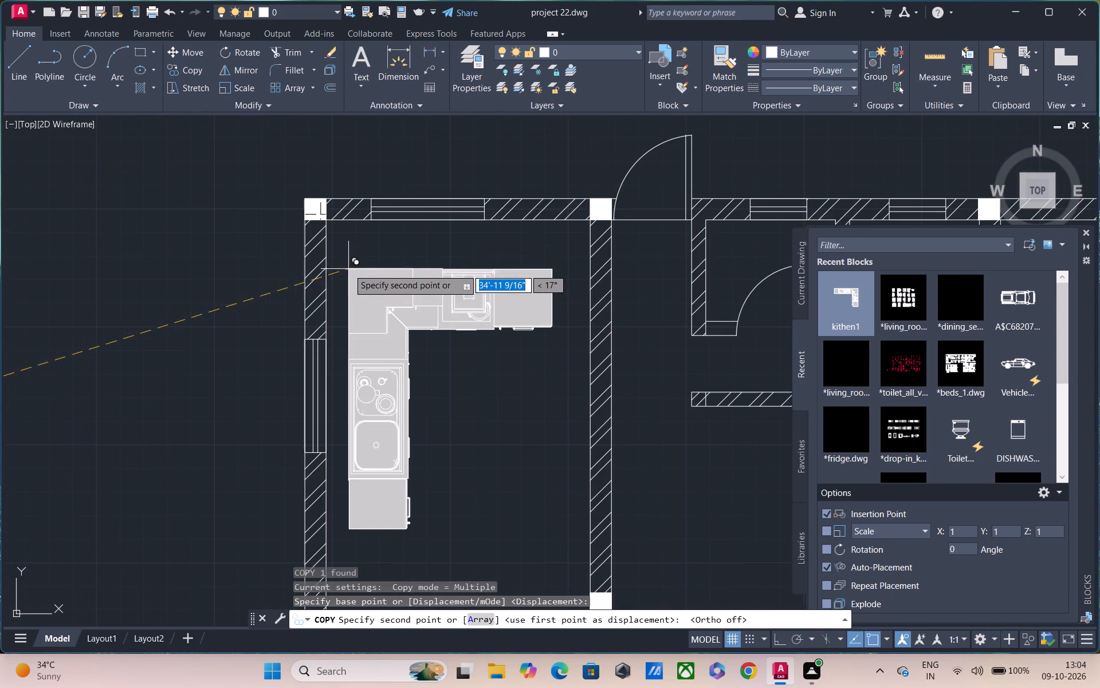
pyautogui.click(343, 245)
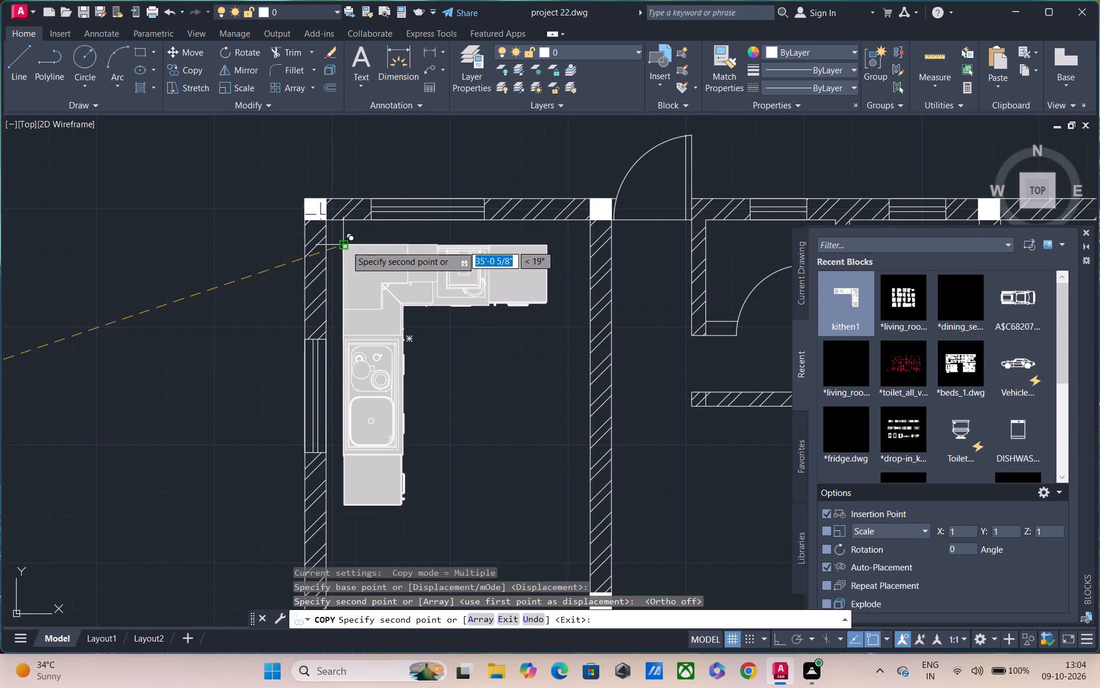
pyautogui.press('Escape')
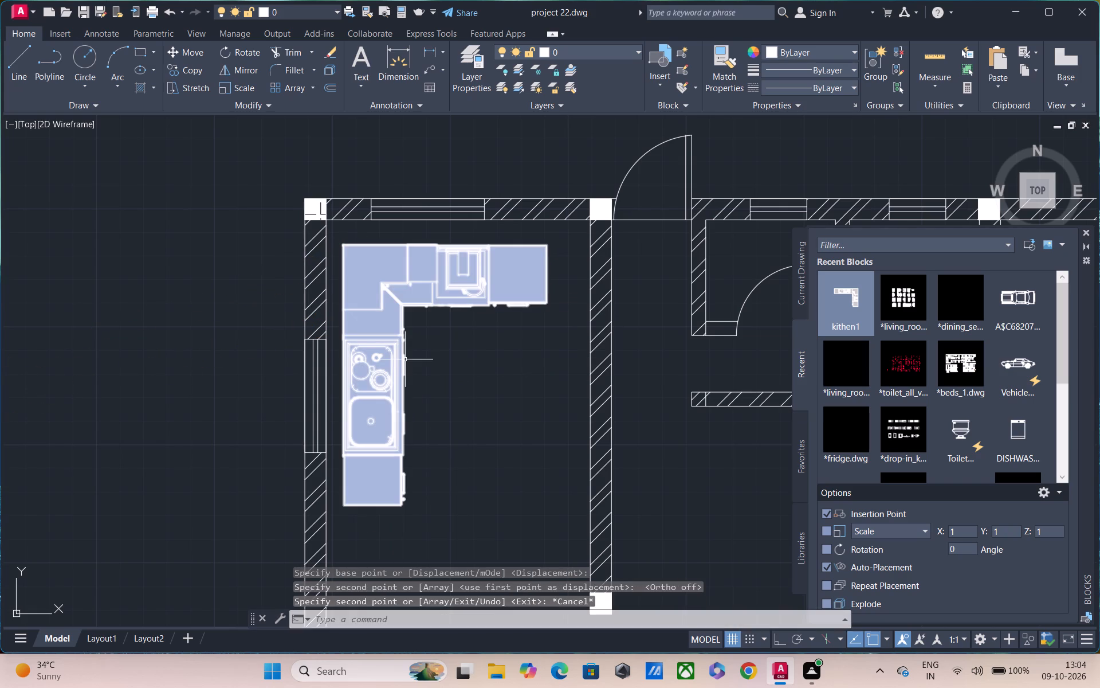
# Set the colour of the kitchen counter in the north-west room to black (0,0,0).
pyautogui.click(396, 357)
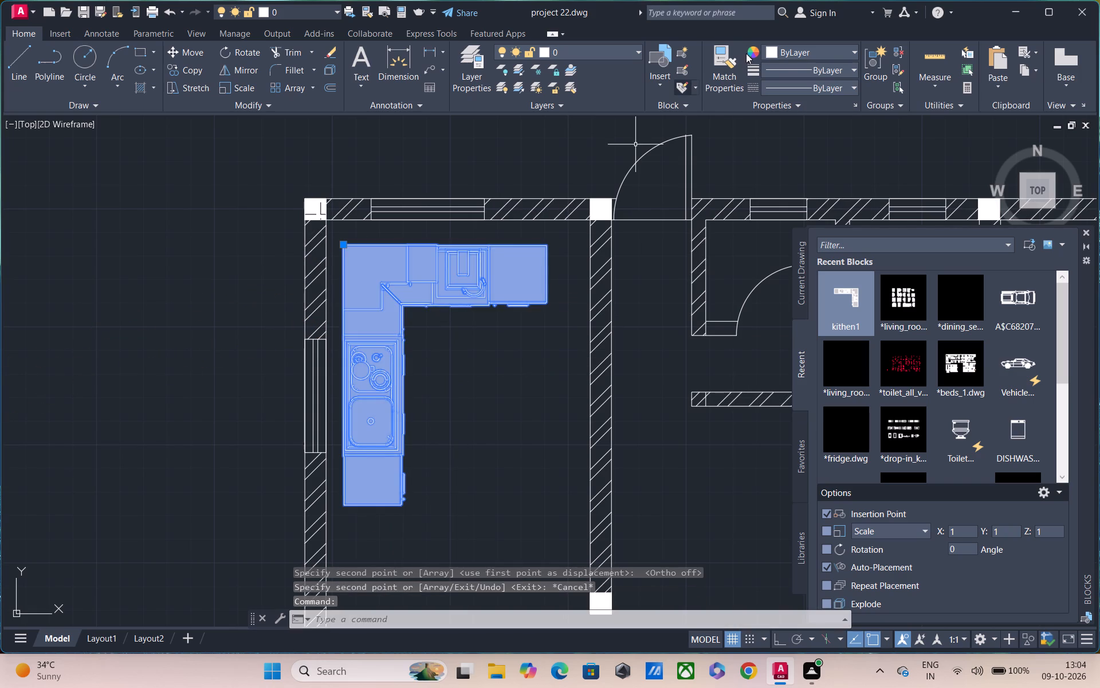
pyautogui.click(792, 52)
pyautogui.click(767, 103)
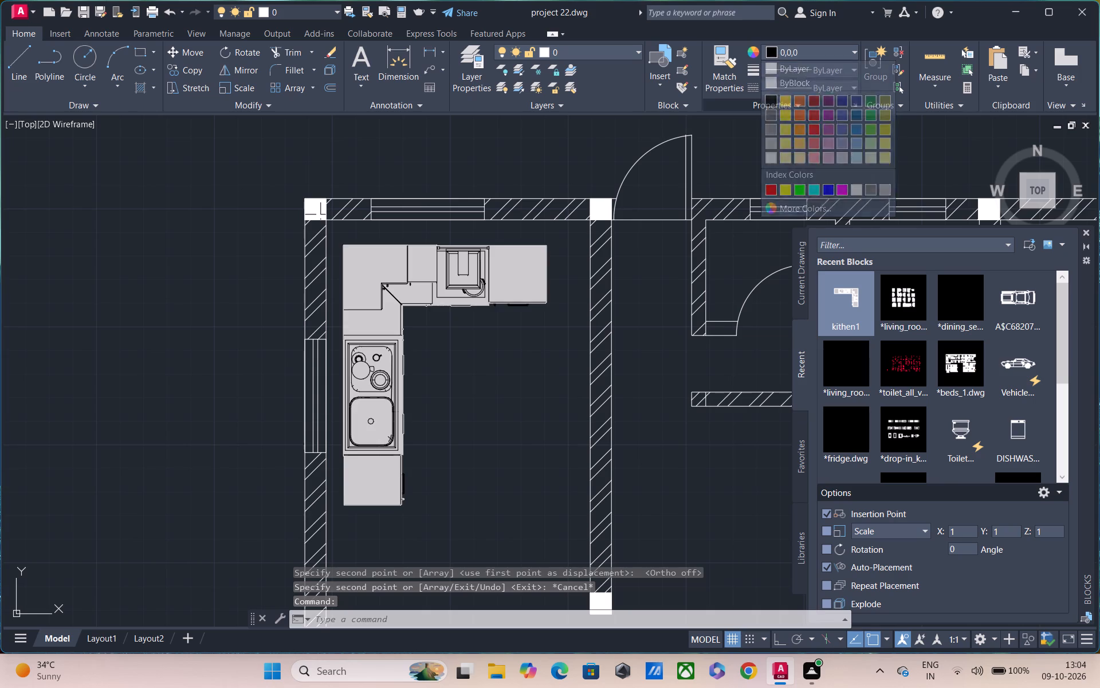
pyautogui.press('Escape')
pyautogui.scroll(-1, 710, 434)
pyautogui.moveTo(544, 445); pyautogui.dragTo(514, 306, button='middle')
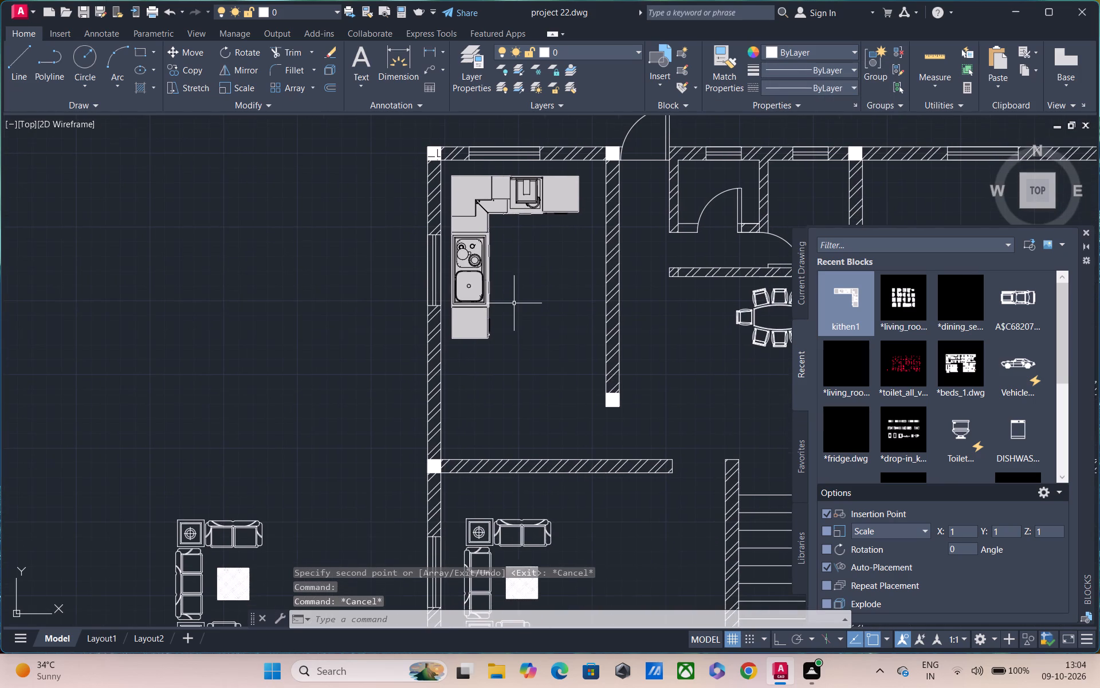
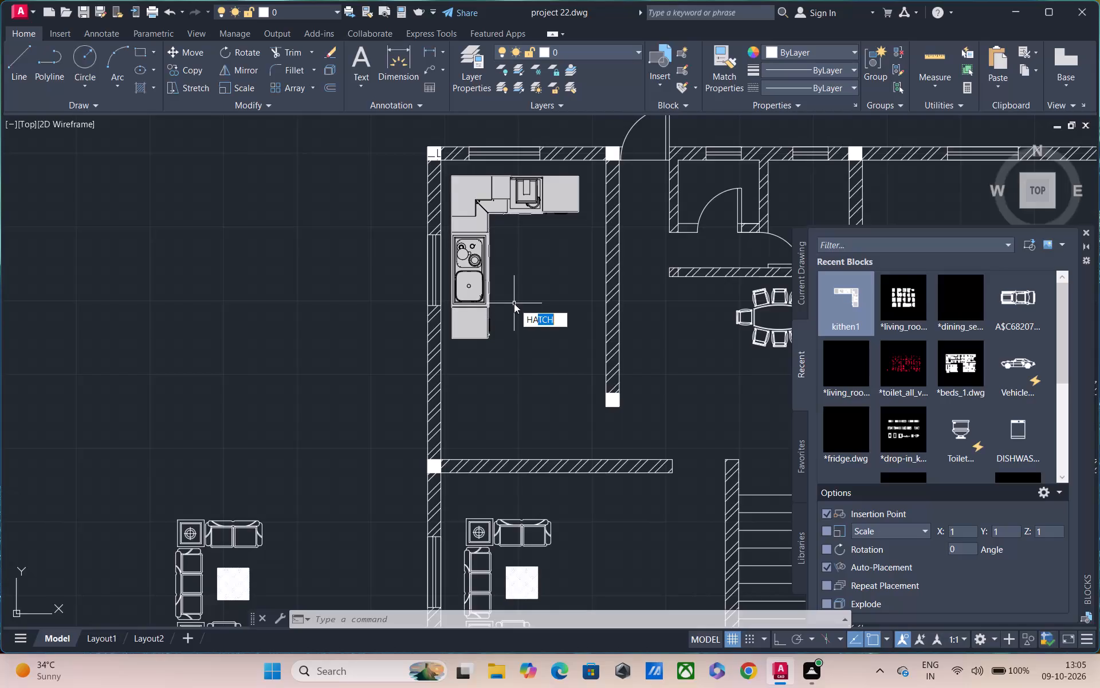
# Hatch the short empty wall segment beside the door of the small room next to the kitchen.
pyautogui.press('space')
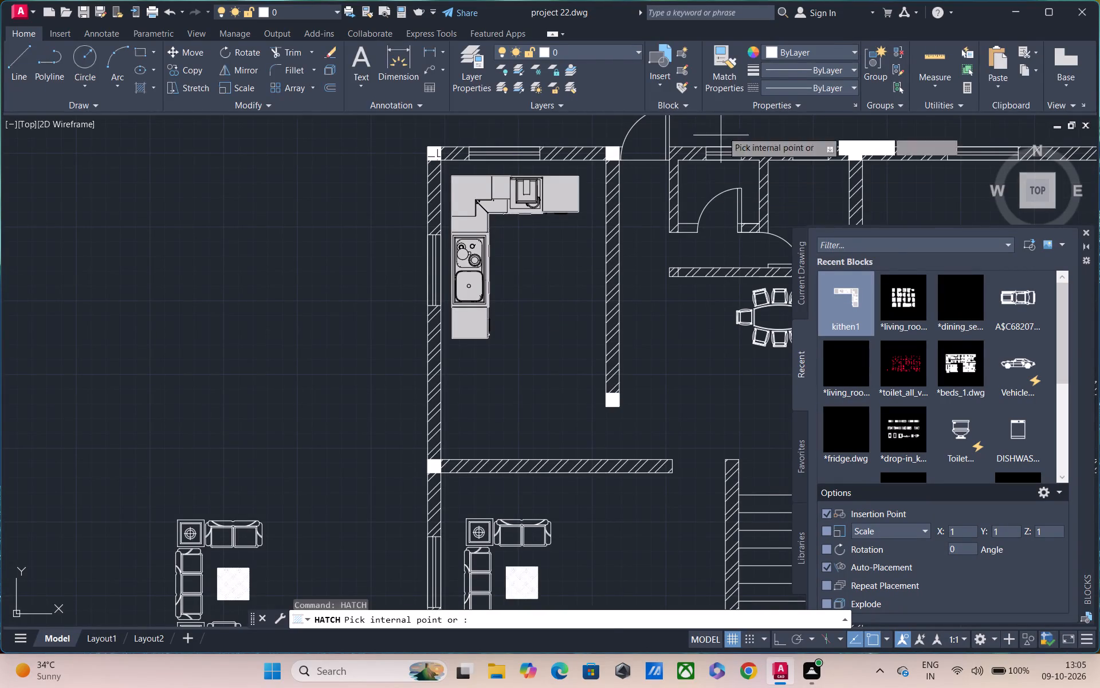
pyautogui.scroll(3, 690, 229)
pyautogui.click(690, 229)
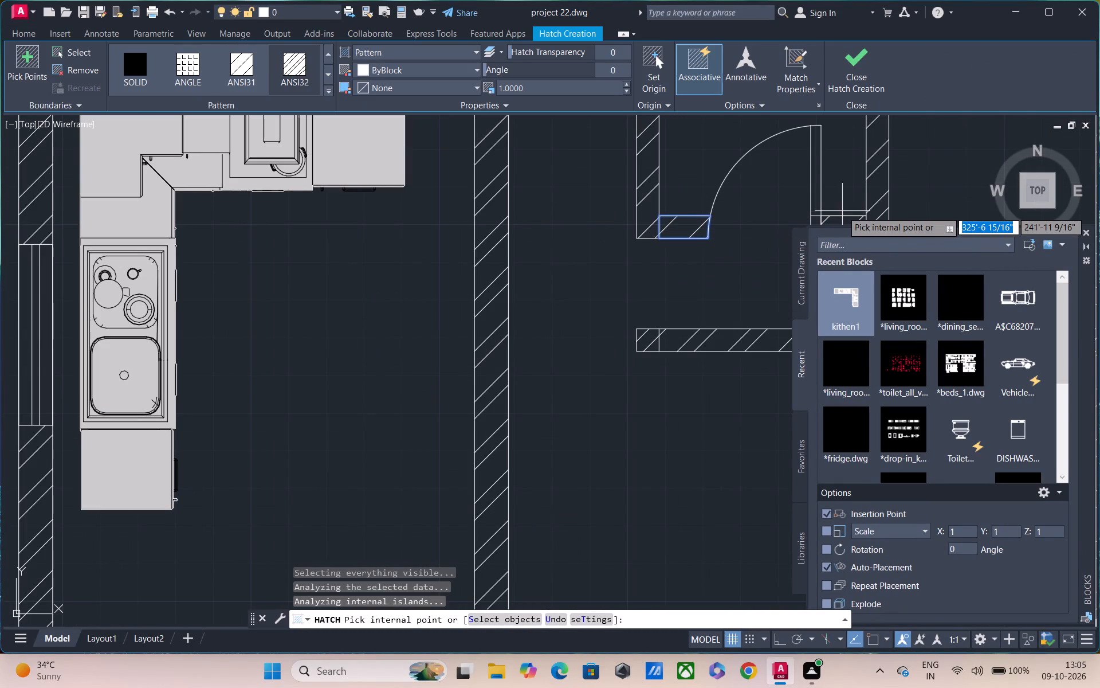
pyautogui.press('Escape')
# Draw a vertical centre line through the staircase from the bottom wall's inner face to the midpoint of the topmost tread.
pyautogui.scroll(-3, 670, 209)
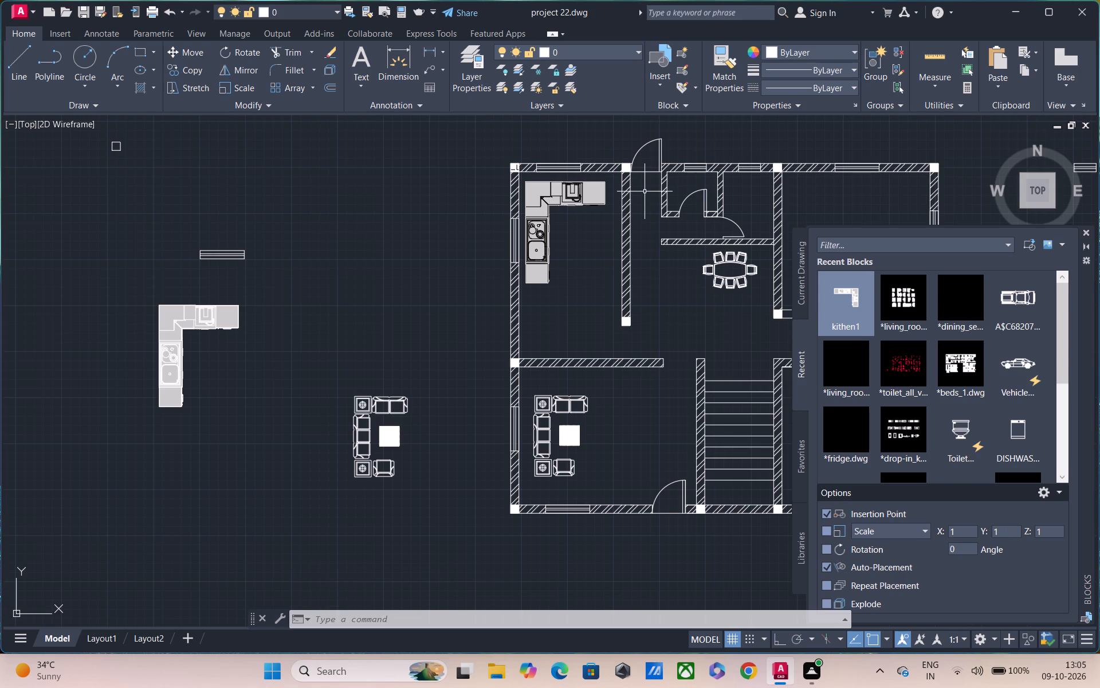
pyautogui.write('l')
pyautogui.press('space')
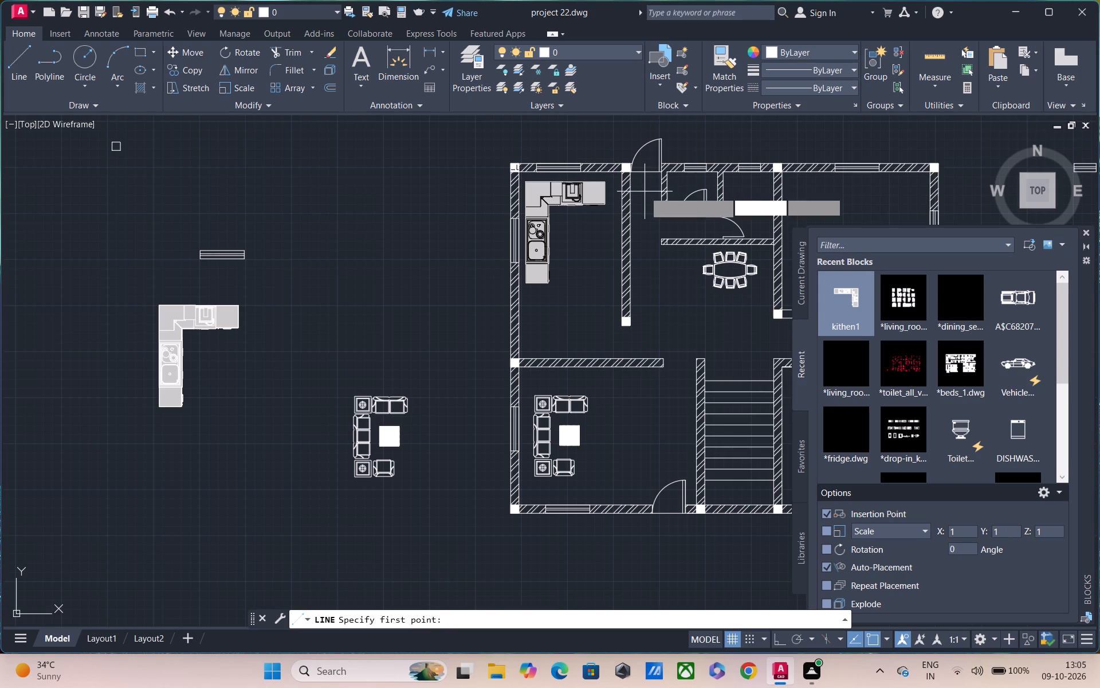
pyautogui.scroll(2, 742, 504)
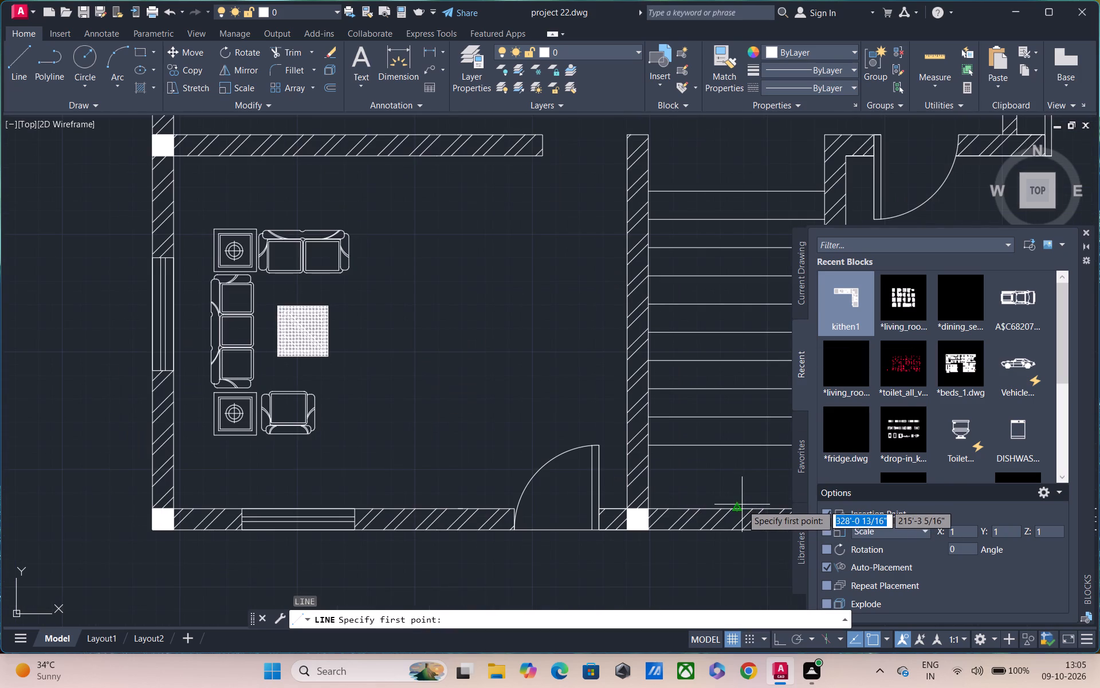
pyautogui.click(740, 507)
pyautogui.moveTo(692, 316); pyautogui.dragTo(616, 214, button='middle')
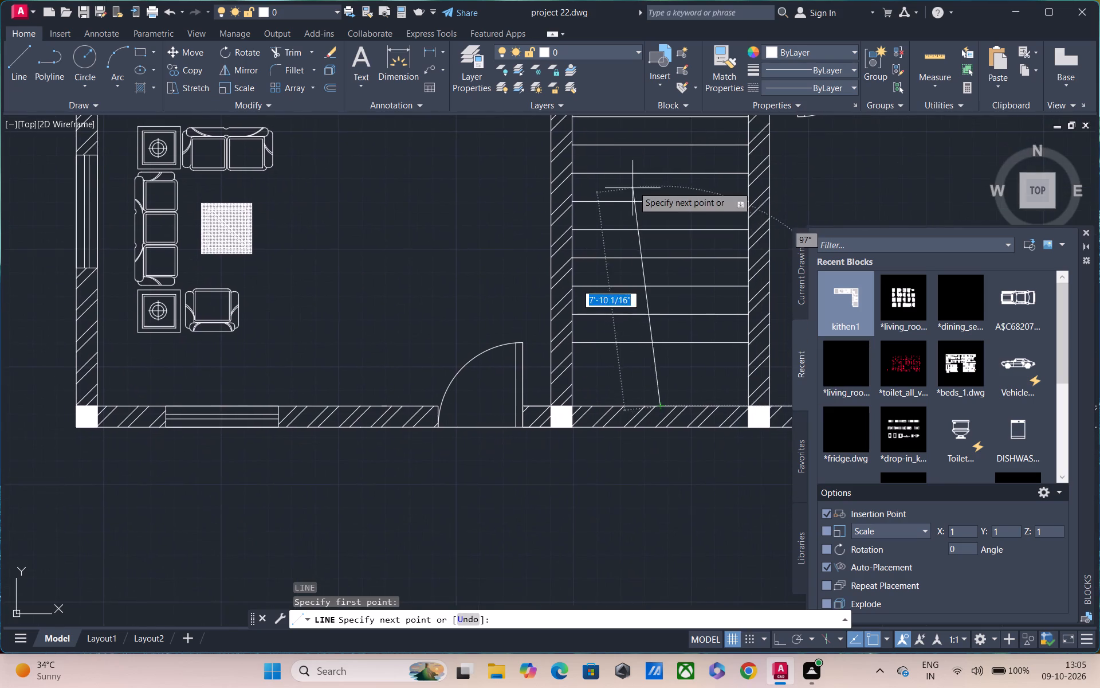
pyautogui.scroll(-1, 633, 186)
pyautogui.moveTo(640, 214); pyautogui.dragTo(650, 303, button='middle')
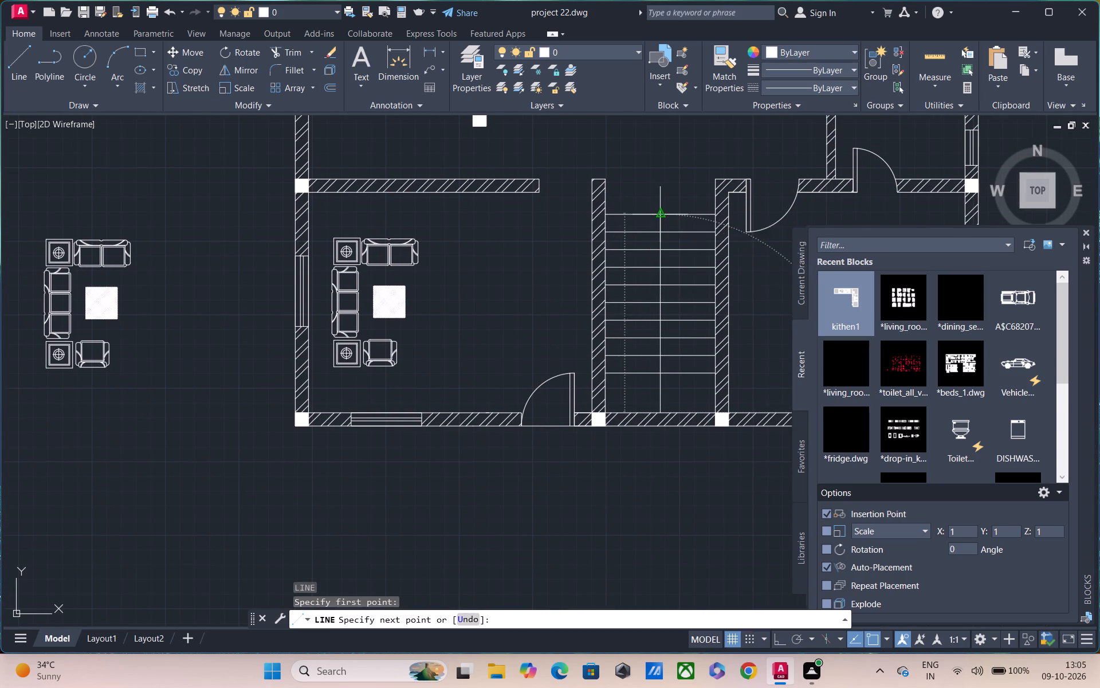
pyautogui.click(664, 213)
pyautogui.press('Escape')
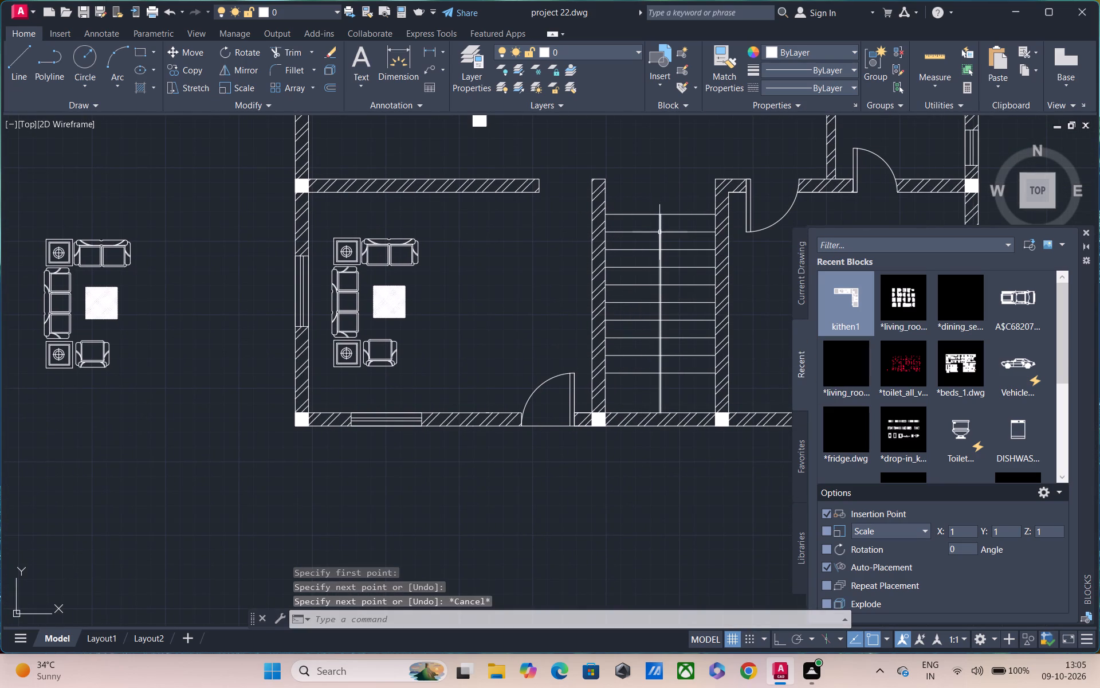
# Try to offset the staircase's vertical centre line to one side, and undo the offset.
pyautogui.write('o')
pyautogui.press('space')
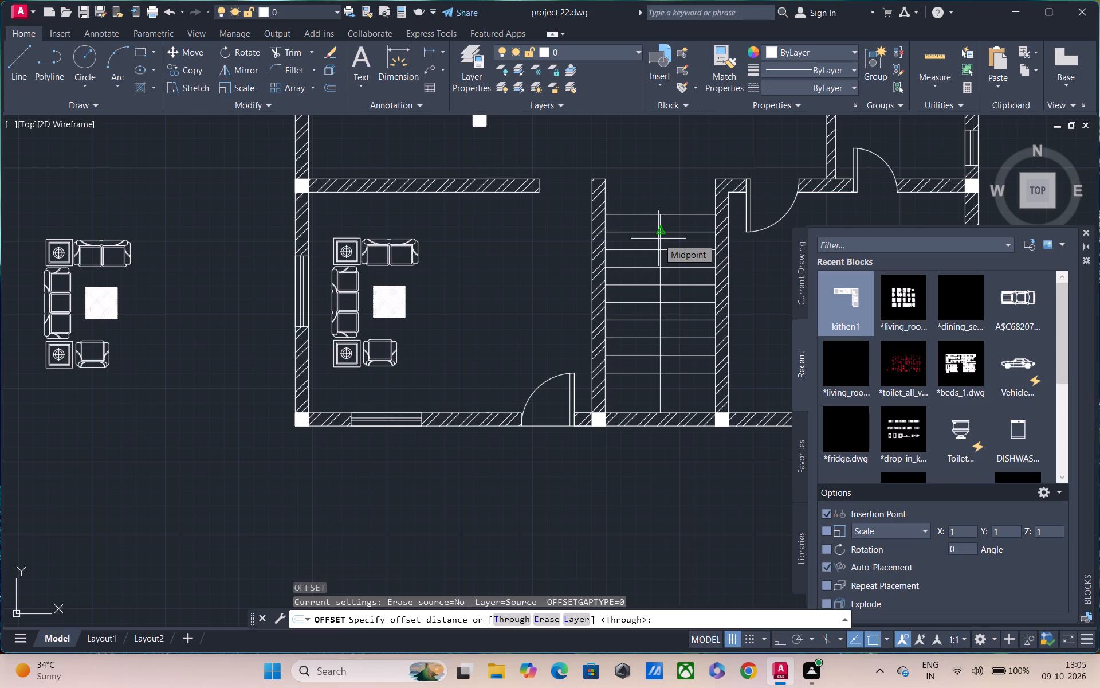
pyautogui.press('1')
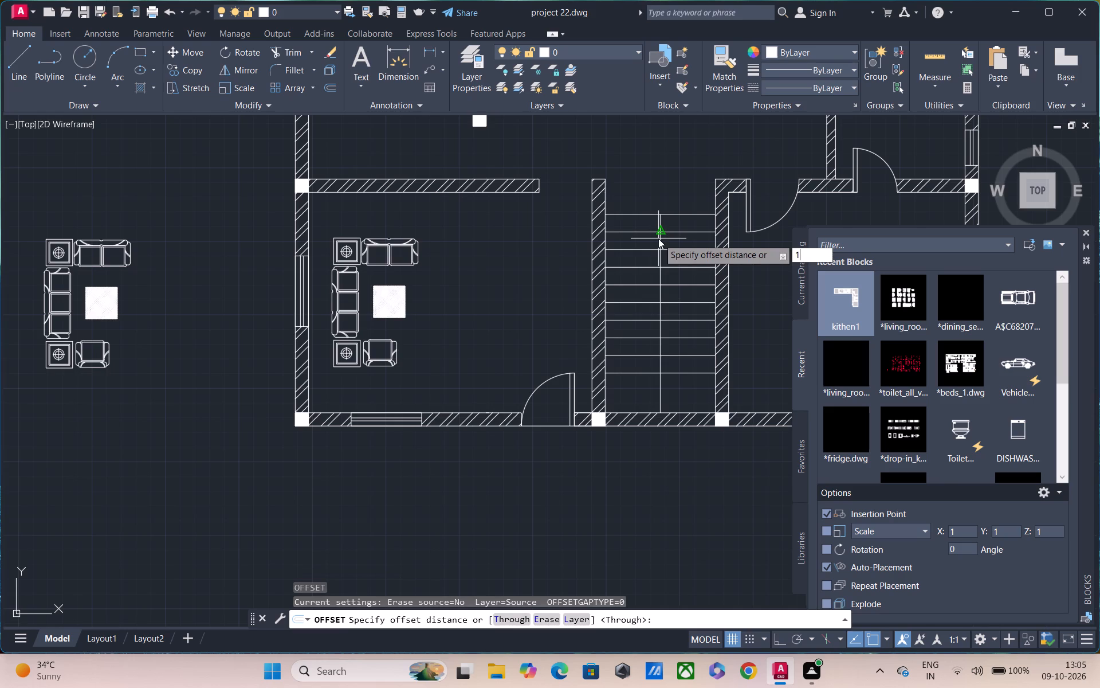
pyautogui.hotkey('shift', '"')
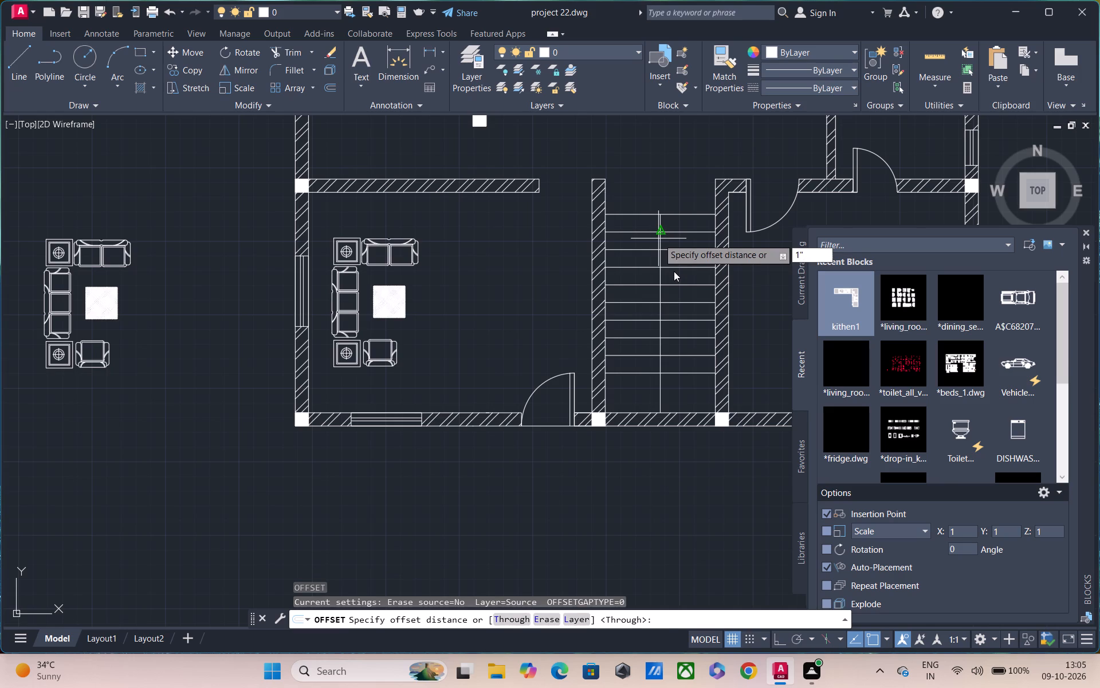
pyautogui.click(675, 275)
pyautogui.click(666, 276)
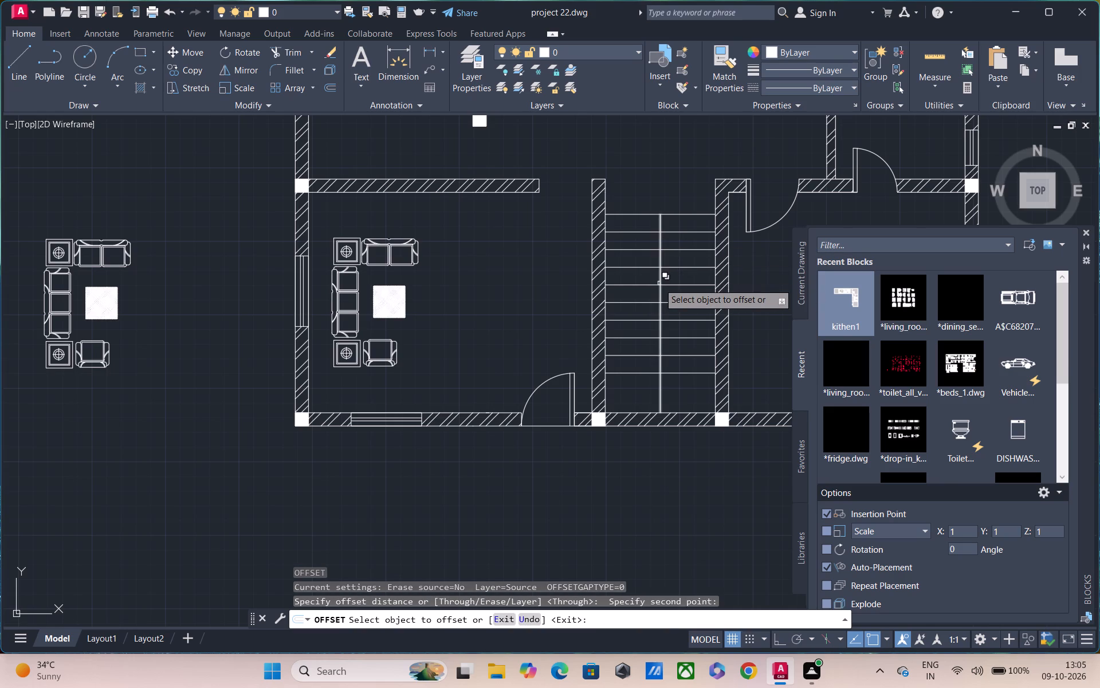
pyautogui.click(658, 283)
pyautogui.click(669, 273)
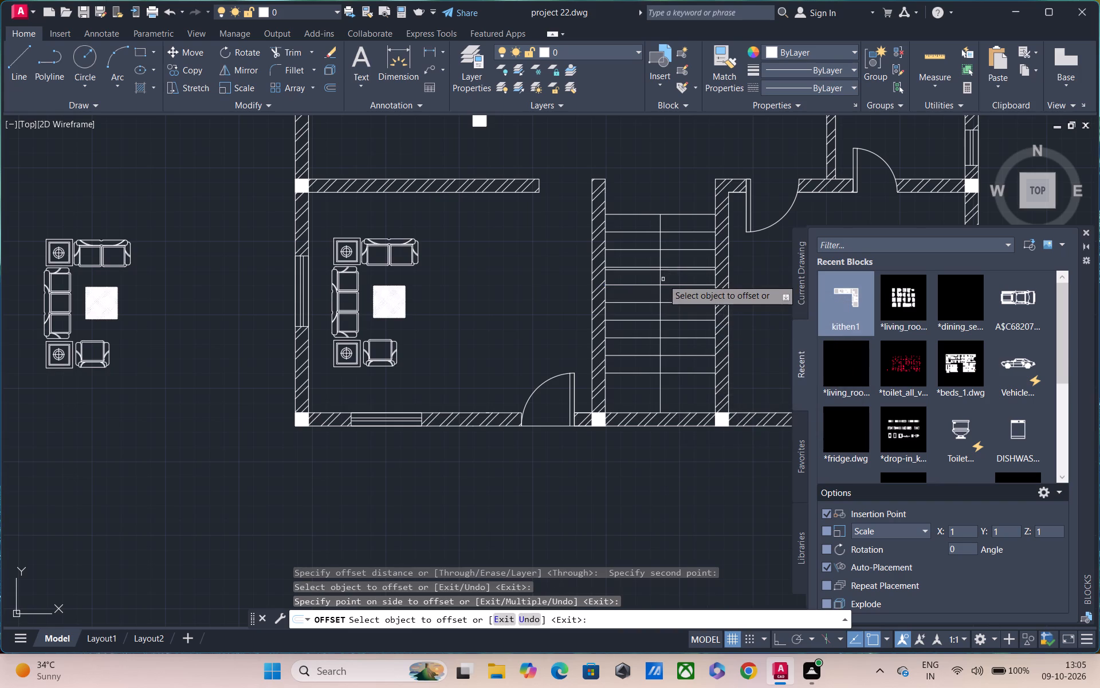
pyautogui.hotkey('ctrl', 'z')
# Offset the staircase's vertical centre line by 1" on its right side.
pyautogui.click(662, 280)
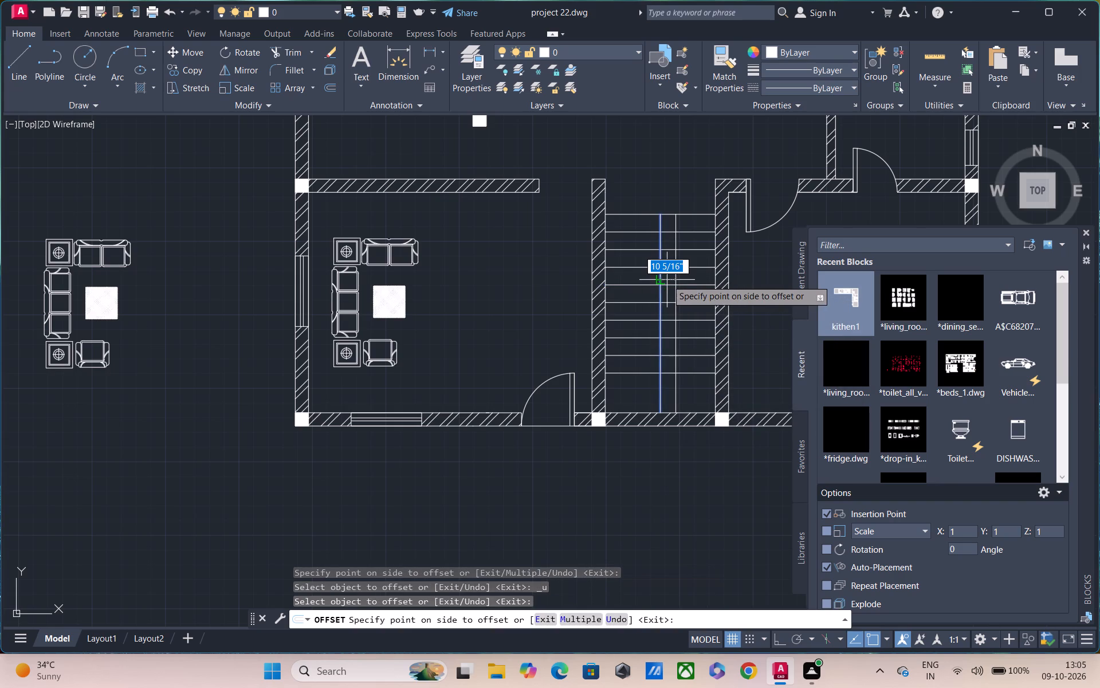
pyautogui.write('1"')
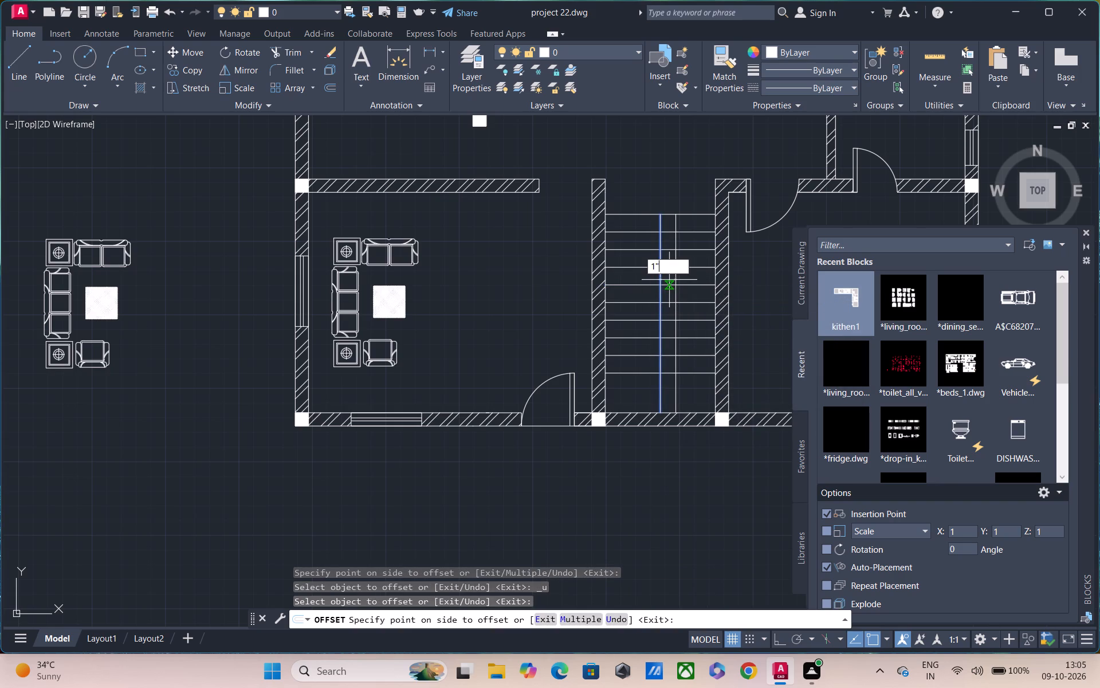
pyautogui.press('Return')
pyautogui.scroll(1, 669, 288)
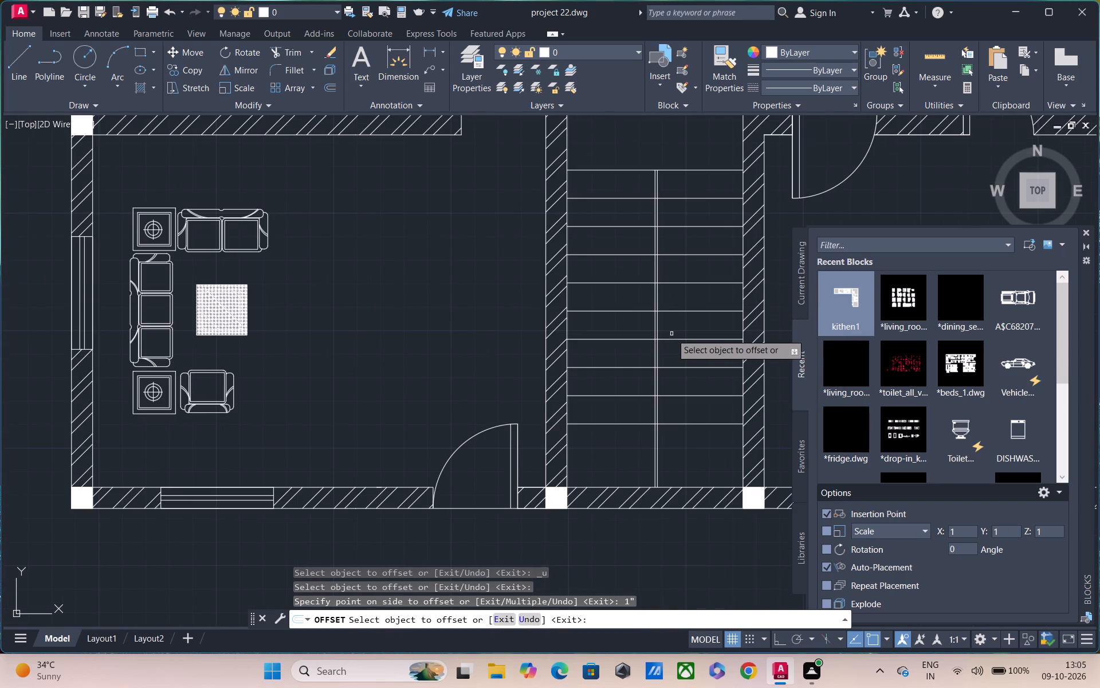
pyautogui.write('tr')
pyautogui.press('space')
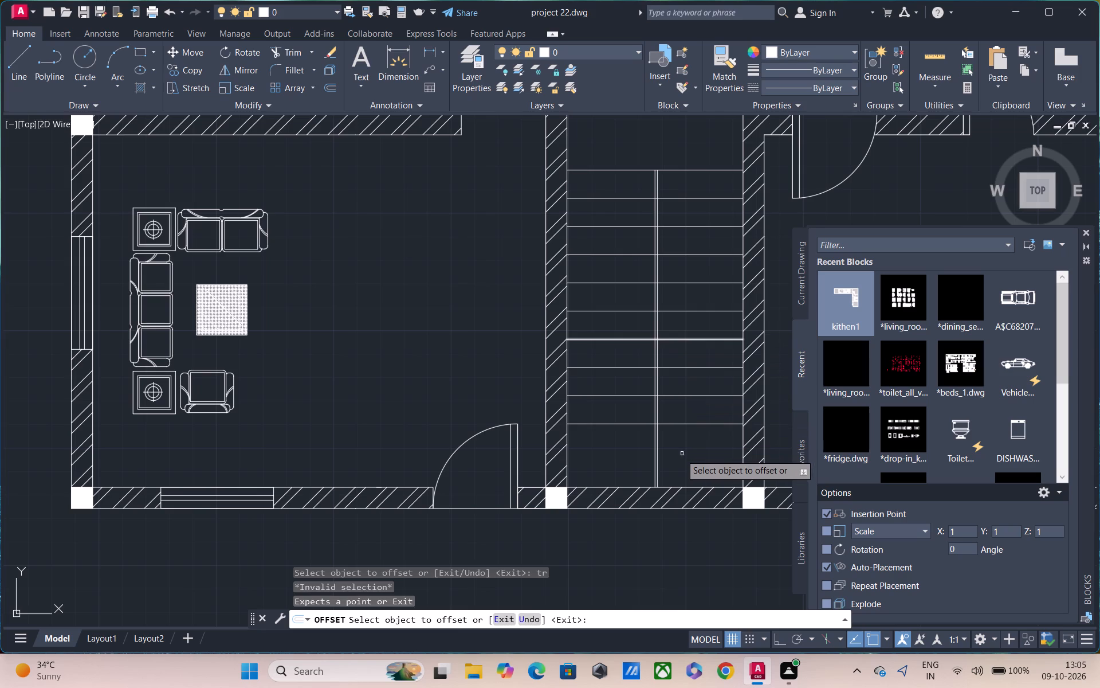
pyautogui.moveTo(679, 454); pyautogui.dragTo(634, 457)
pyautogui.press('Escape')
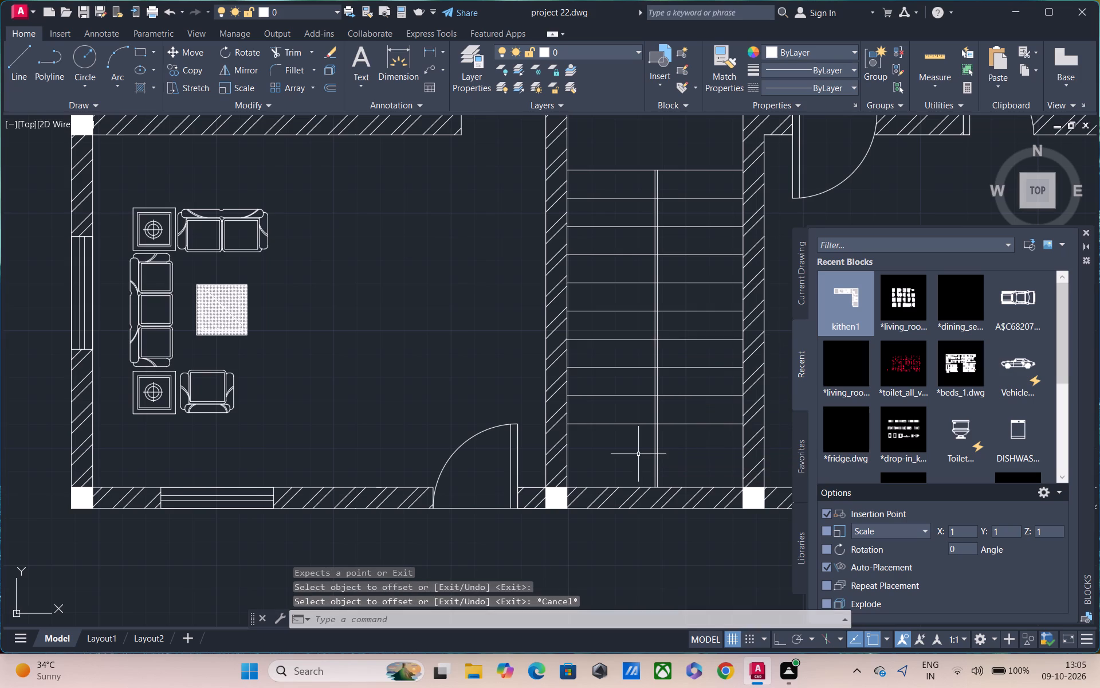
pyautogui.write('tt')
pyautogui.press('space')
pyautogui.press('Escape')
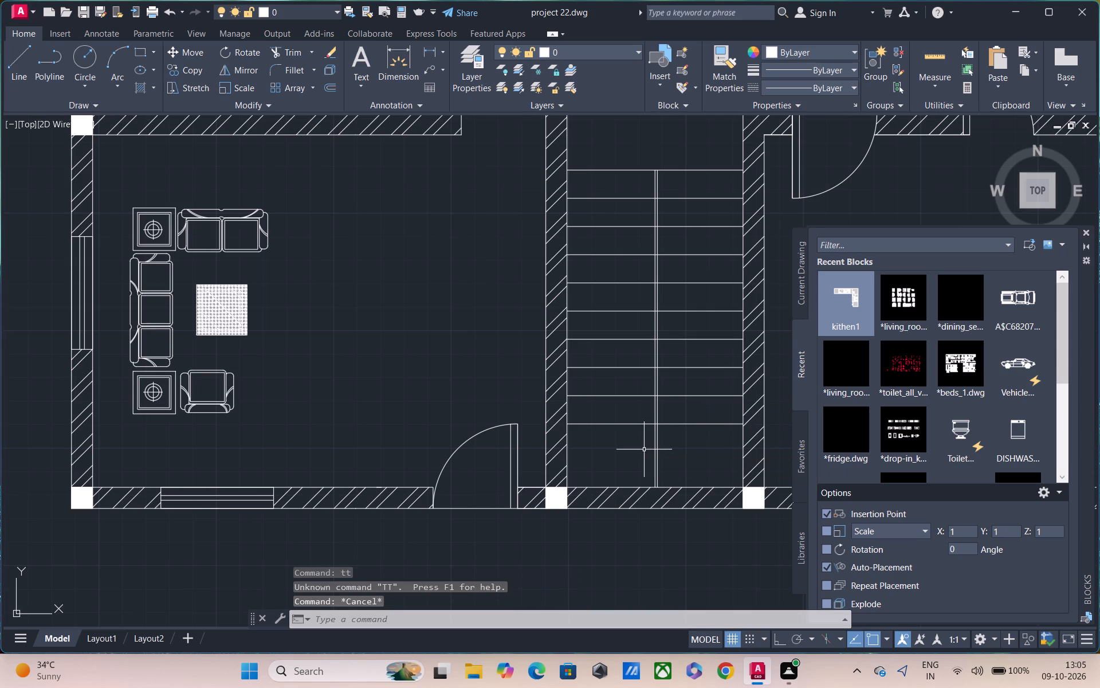
# Trim both vertical centre lines of the staircase below the lowest tread line.
pyautogui.write('tr')
pyautogui.press('space')
pyautogui.moveTo(682, 451); pyautogui.dragTo(674, 451)
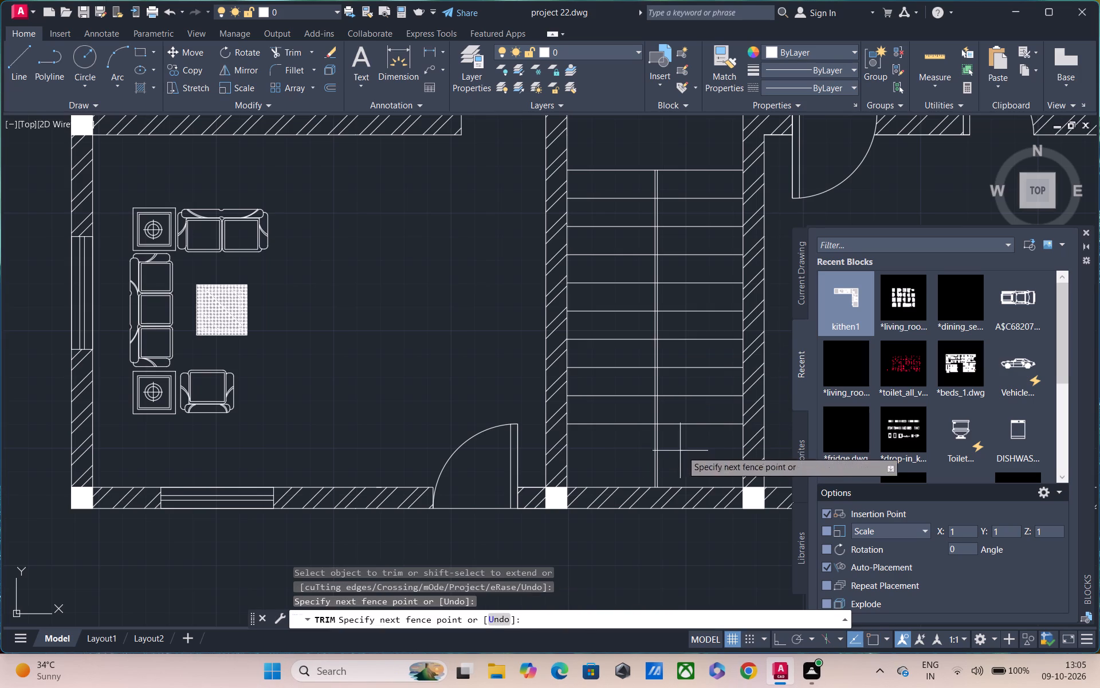
pyautogui.moveTo(674, 451); pyautogui.dragTo(622, 458)
# Trim the second and third tread lines from the top of the staircase between the two centre lines.
pyautogui.scroll(2, 649, 420)
pyautogui.moveTo(639, 395); pyautogui.dragTo(586, 440, button='middle')
pyautogui.moveTo(629, 305); pyautogui.dragTo(641, 429, button='middle')
pyautogui.moveTo(635, 224); pyautogui.dragTo(642, 296, button='middle')
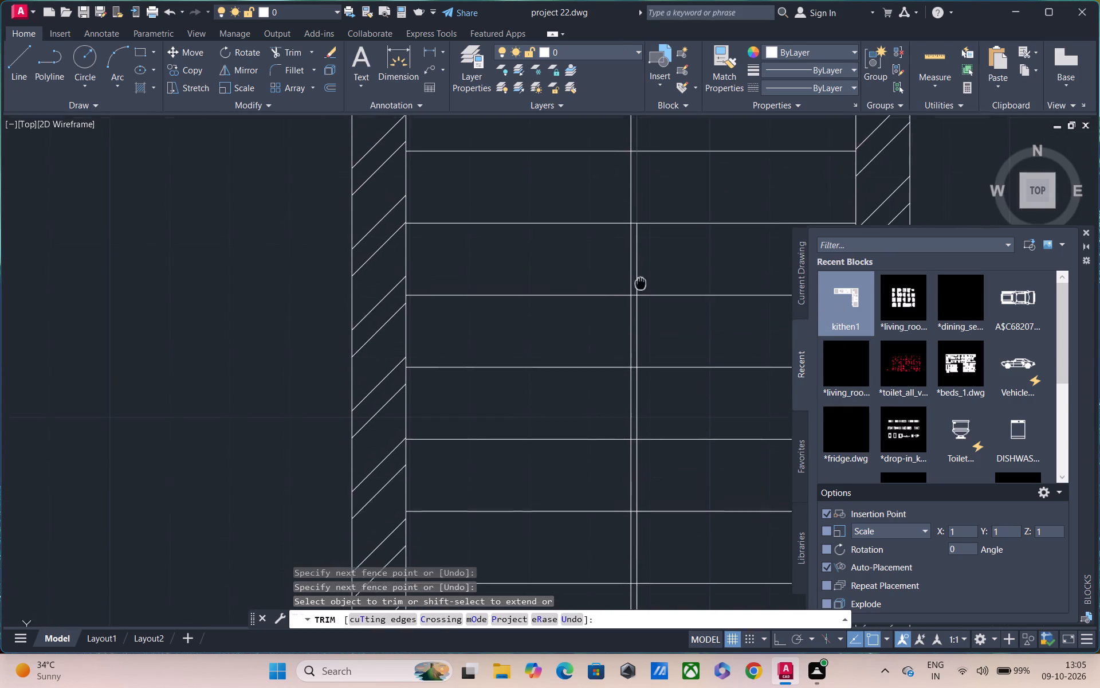
pyautogui.moveTo(642, 296); pyautogui.dragTo(643, 302, button='middle')
pyautogui.moveTo(662, 158); pyautogui.dragTo(687, 296, button='middle')
pyautogui.scroll(2, 663, 221)
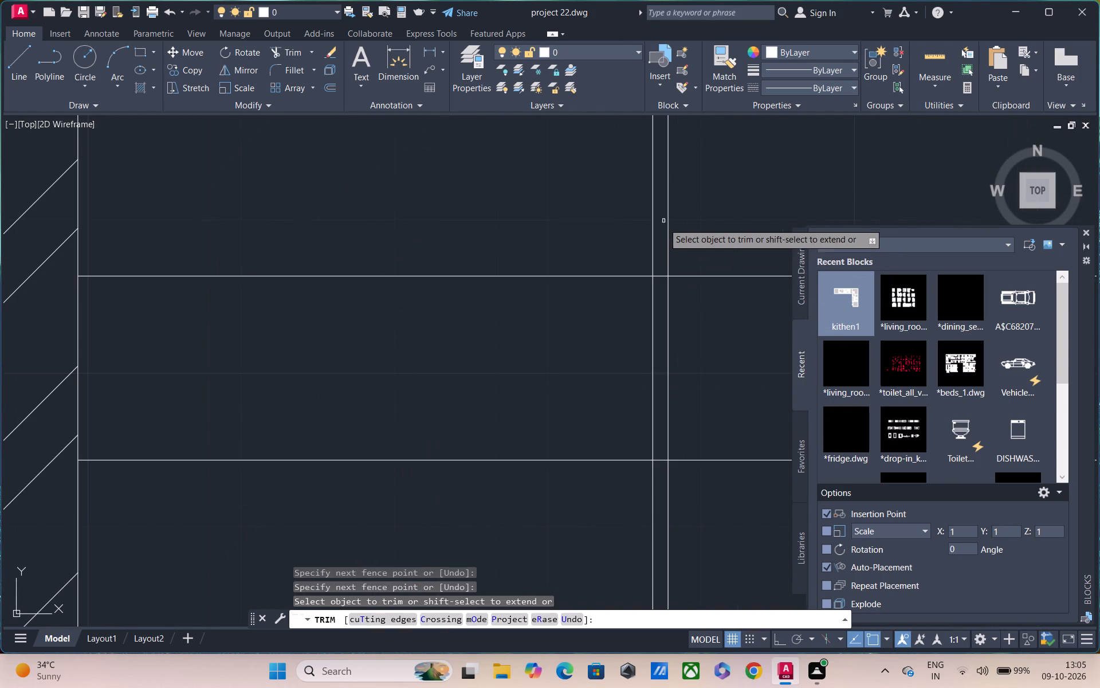
pyautogui.moveTo(659, 261); pyautogui.dragTo(662, 302)
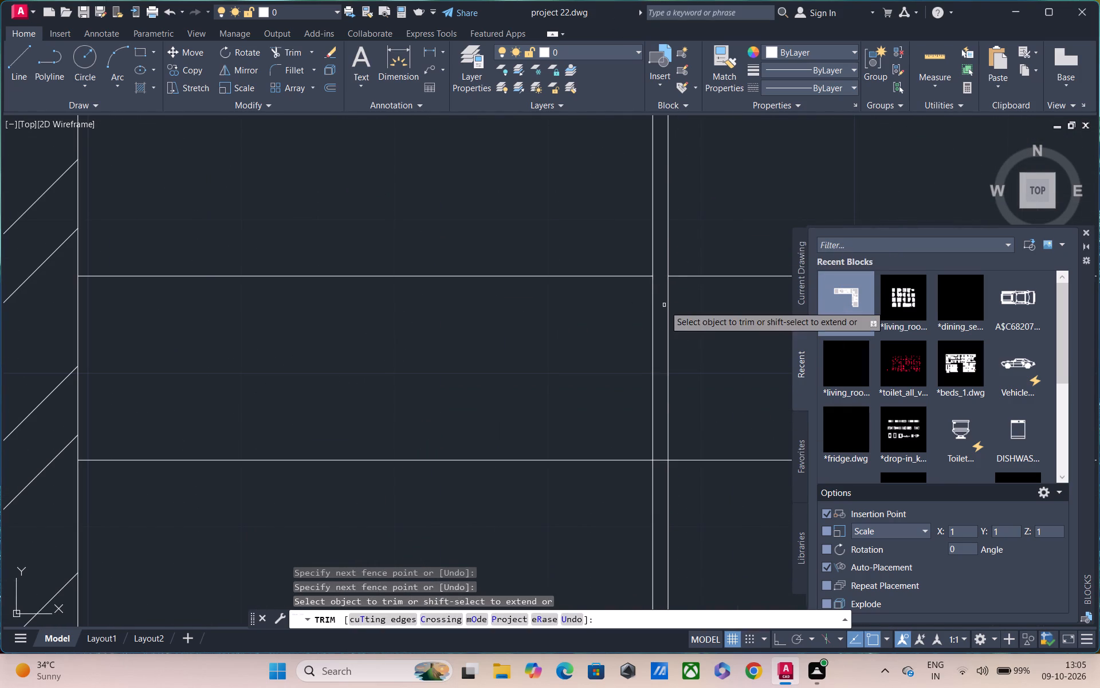
pyautogui.scroll(-1, 665, 309)
pyautogui.moveTo(665, 327); pyautogui.dragTo(643, 158, button='middle')
pyautogui.scroll(2, 644, 235)
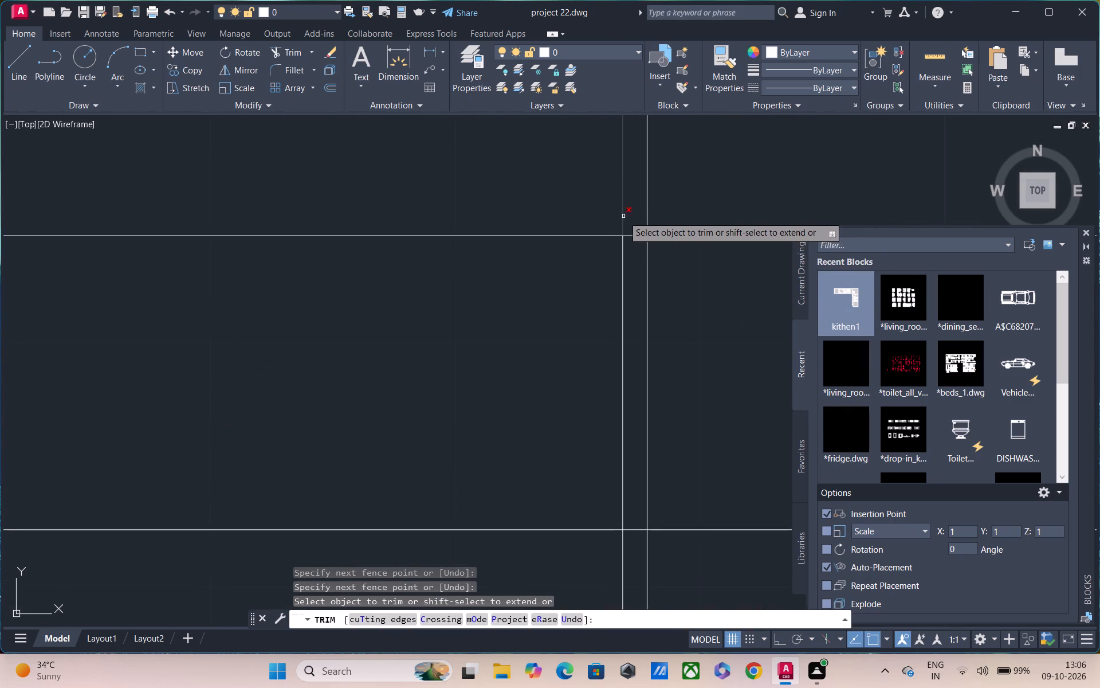
pyautogui.moveTo(632, 220); pyautogui.dragTo(635, 285)
# Trim the fourth and fifth tread lines from the top between the two staircase centre lines.
pyautogui.scroll(-1, 635, 285)
pyautogui.moveTo(633, 165); pyautogui.dragTo(631, 23, button='middle')
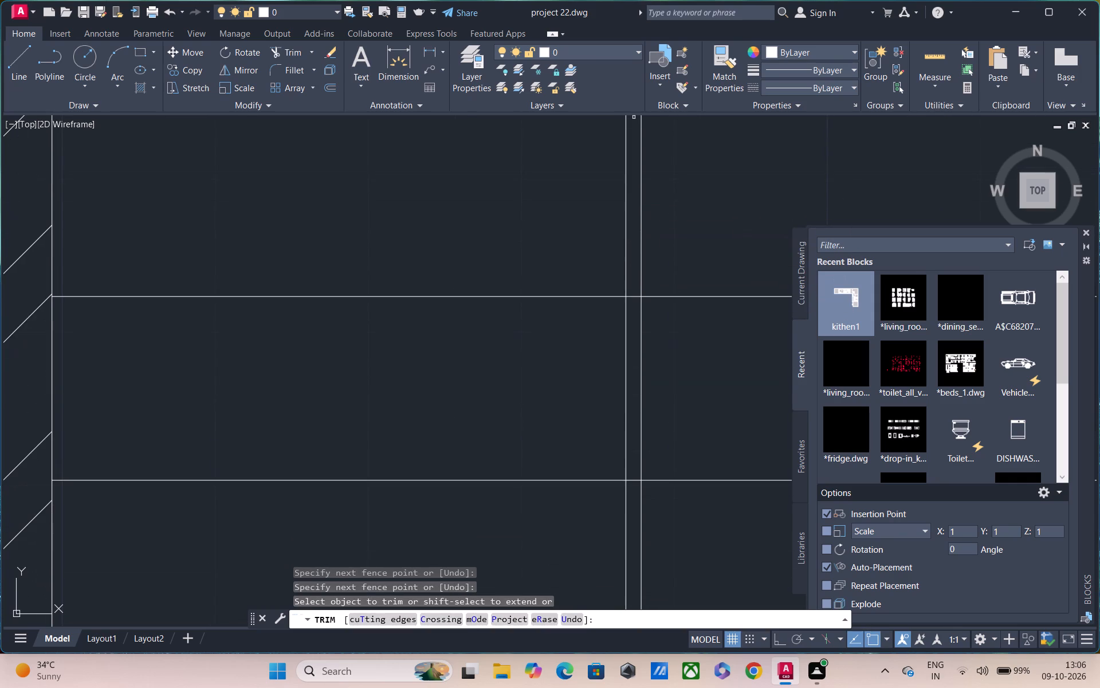
pyautogui.moveTo(637, 313); pyautogui.dragTo(640, 394, button='middle')
pyautogui.scroll(2, 639, 378)
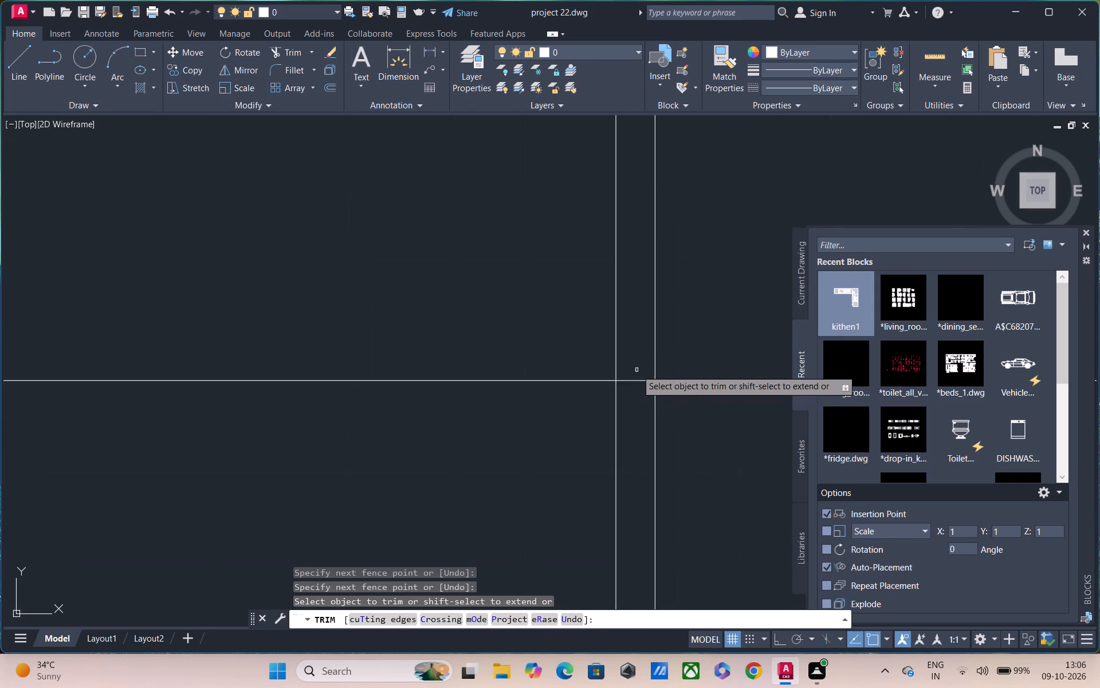
pyautogui.scroll(-2, 636, 372)
pyautogui.moveTo(633, 354); pyautogui.dragTo(636, 398)
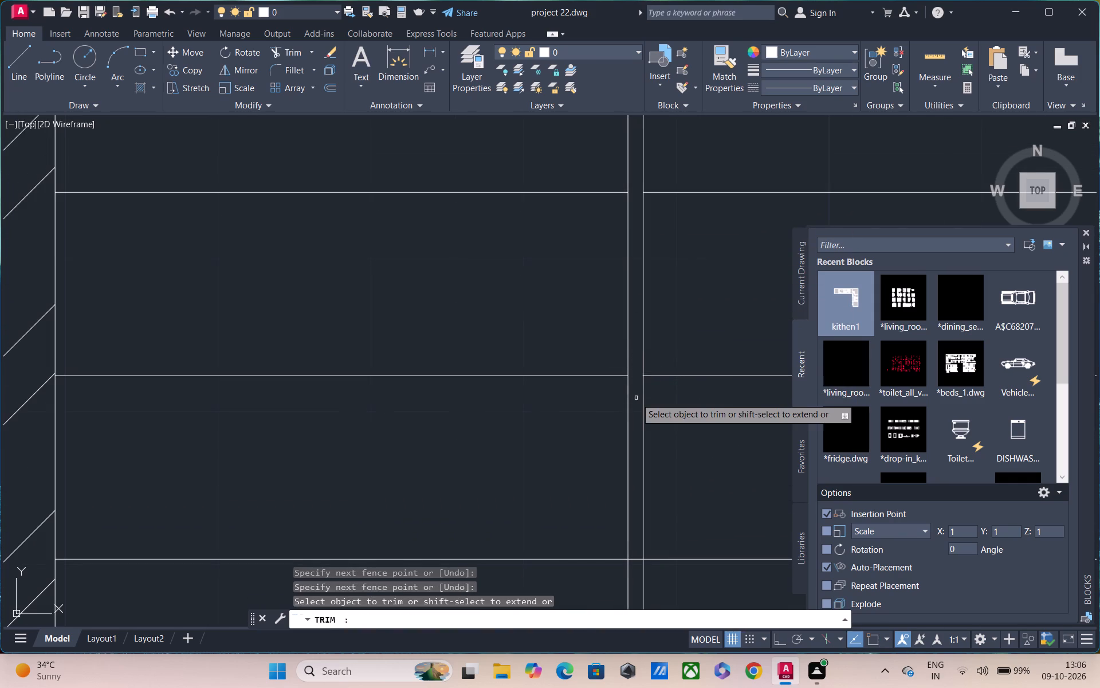
pyautogui.scroll(-2, 636, 394)
pyautogui.moveTo(638, 416); pyautogui.dragTo(590, 174, button='middle')
pyautogui.scroll(3, 597, 218)
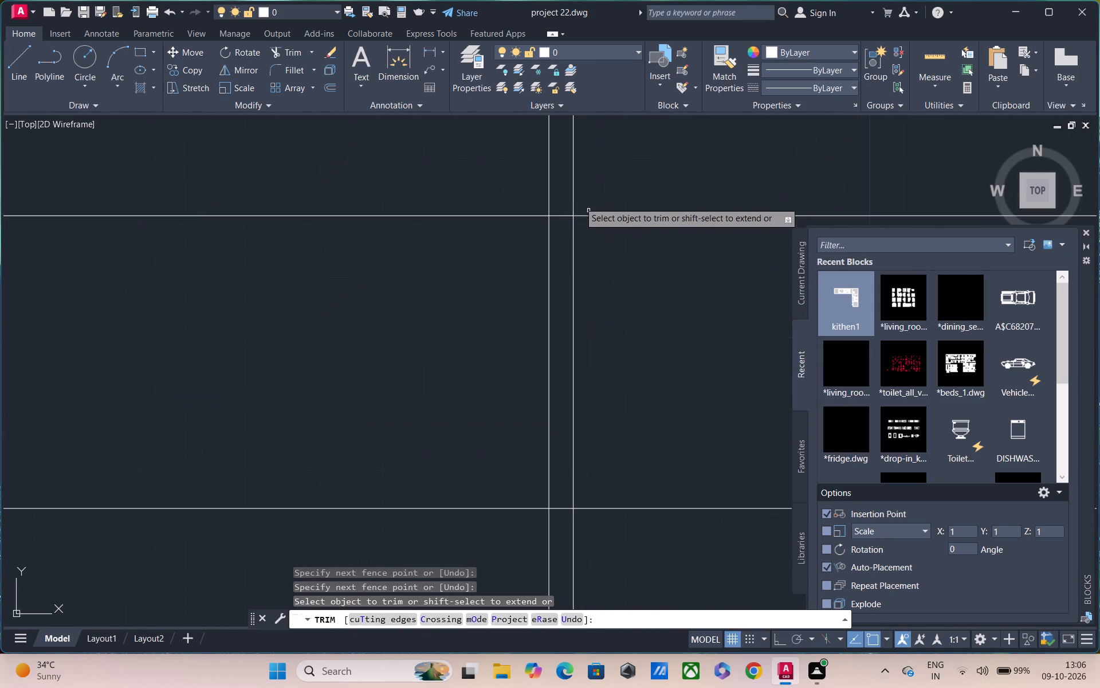
pyautogui.scroll(2, 563, 210)
pyautogui.moveTo(556, 194); pyautogui.dragTo(556, 303)
# Trim the sixth and seventh tread lines from the top between the two staircase centre lines.
pyautogui.scroll(-3, 561, 295)
pyautogui.moveTo(565, 304); pyautogui.dragTo(563, 284, button='middle')
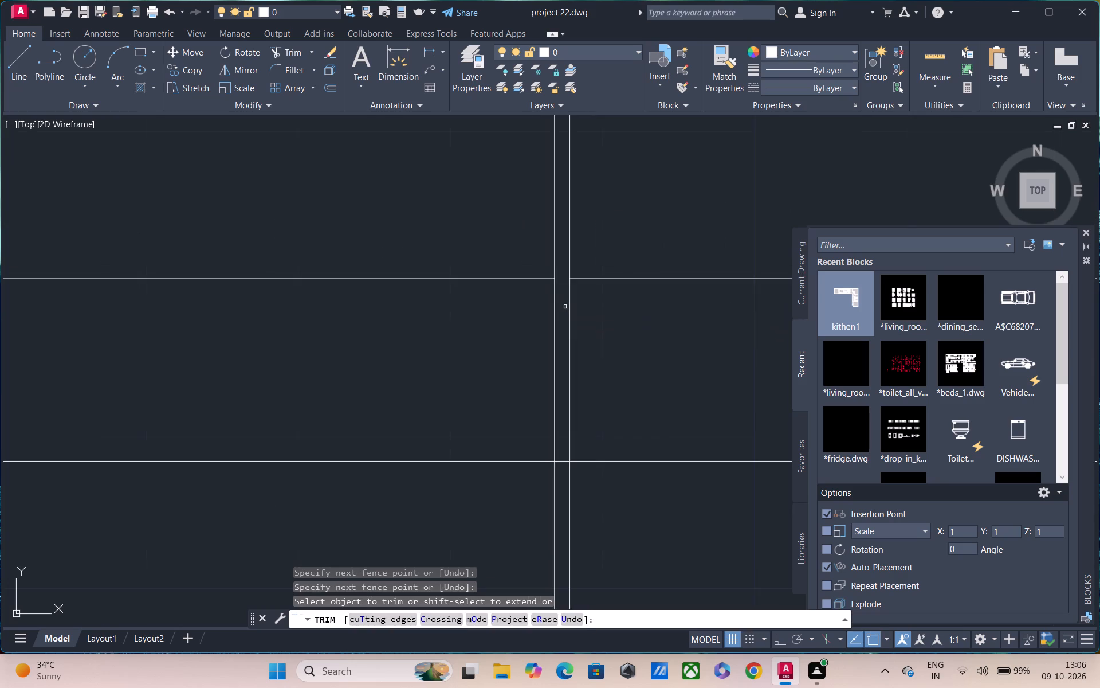
pyautogui.moveTo(563, 284); pyautogui.dragTo(555, 91, button='middle')
pyautogui.scroll(3, 559, 261)
pyautogui.moveTo(537, 188); pyautogui.dragTo(542, 262)
pyautogui.scroll(-1, 542, 267)
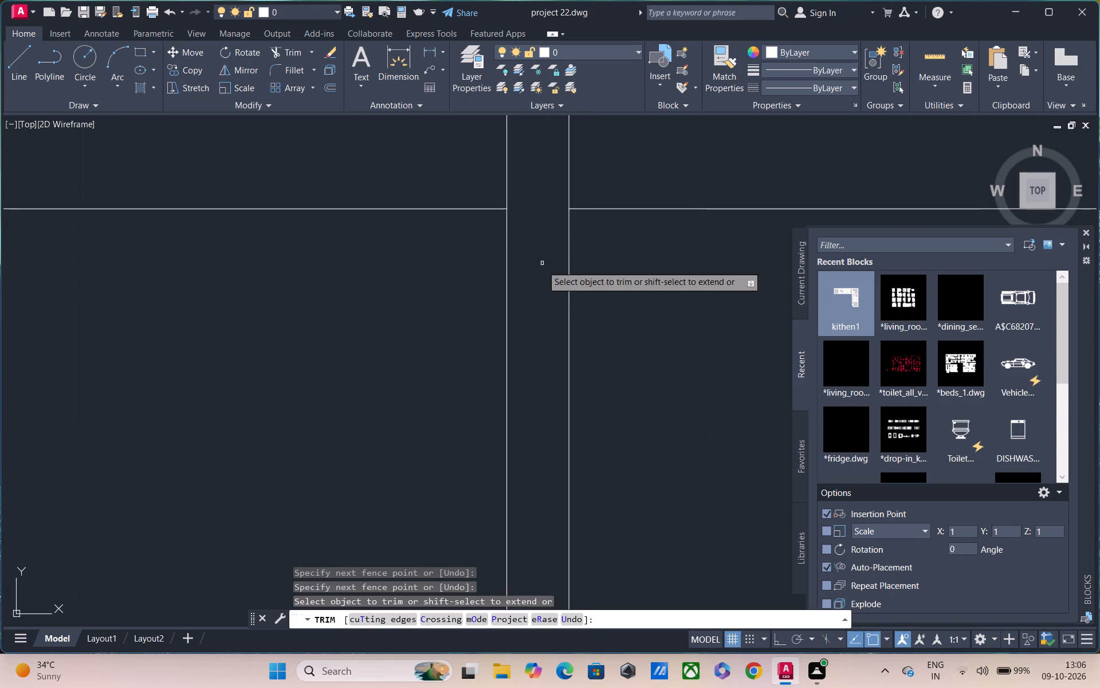
pyautogui.scroll(-2, 542, 269)
pyautogui.moveTo(530, 333); pyautogui.dragTo(527, 71, button='middle')
pyautogui.scroll(1, 530, 333)
pyautogui.scroll(2, 560, 241)
pyautogui.moveTo(536, 254); pyautogui.dragTo(536, 276)
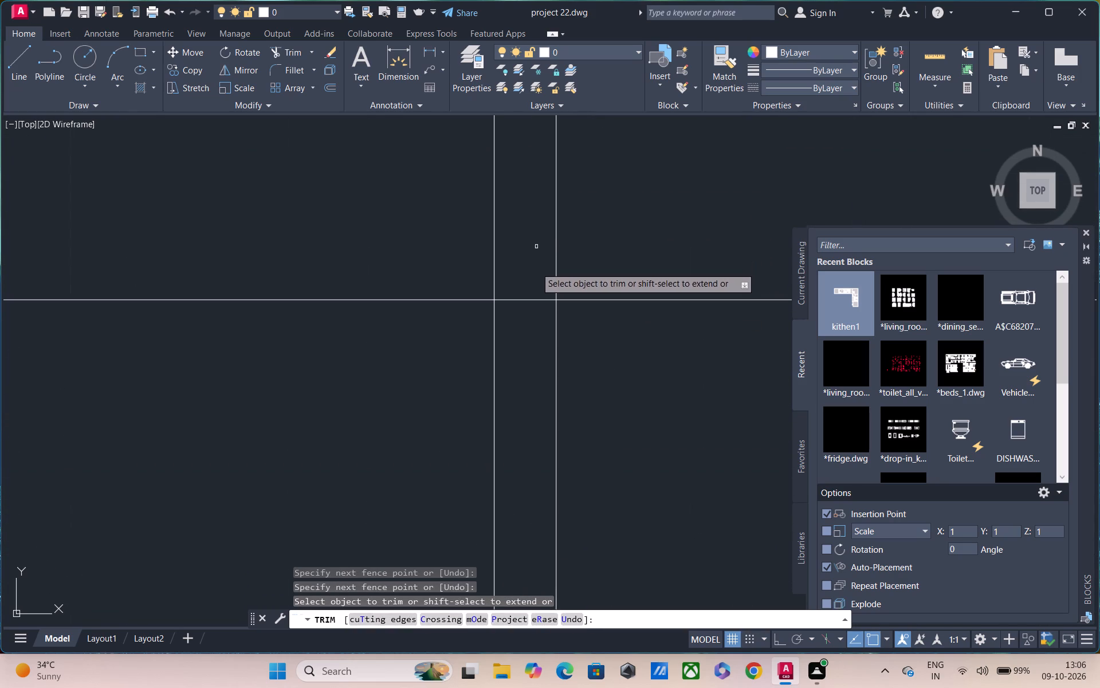
pyautogui.moveTo(536, 276); pyautogui.dragTo(536, 309)
# Trim the eighth and ninth tread lines from the top between the staircase centre lines, and end the trimming.
pyautogui.scroll(-4, 536, 321)
pyautogui.moveTo(530, 320); pyautogui.dragTo(530, 103, button='middle')
pyautogui.scroll(1, 530, 108)
pyautogui.scroll(3, 538, 201)
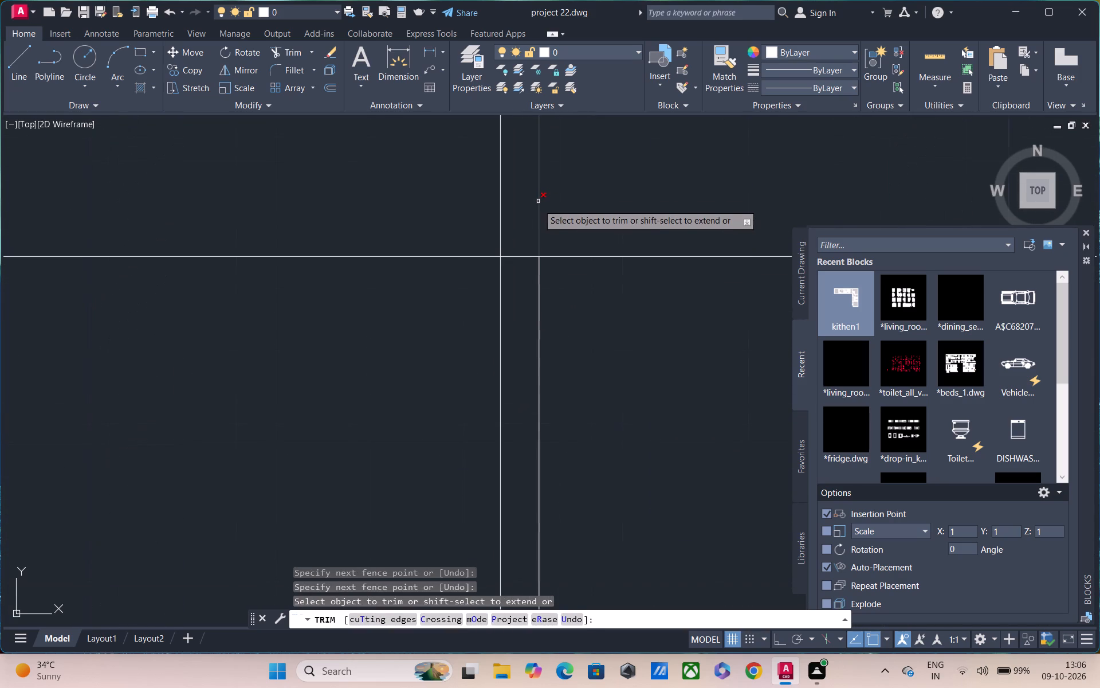
pyautogui.moveTo(524, 222); pyautogui.dragTo(524, 314)
pyautogui.scroll(-2, 524, 316)
pyautogui.moveTo(522, 295); pyautogui.dragTo(521, 202, button='middle')
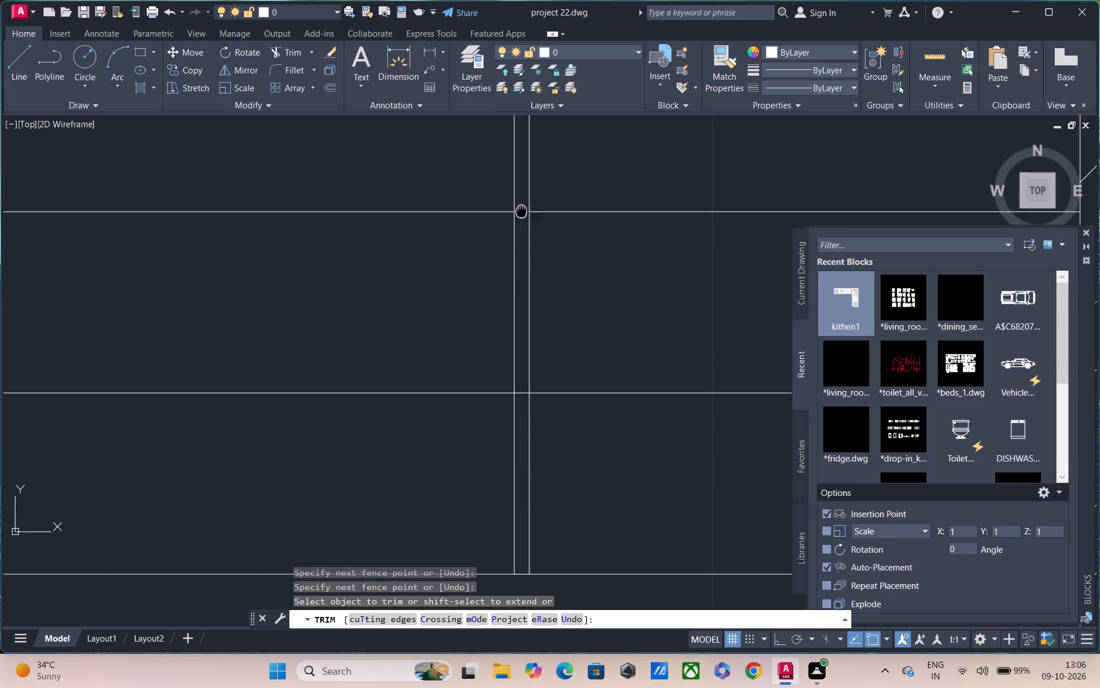
pyautogui.moveTo(521, 202); pyautogui.dragTo(520, 191, button='middle')
pyautogui.scroll(3, 520, 361)
pyautogui.moveTo(520, 374); pyautogui.dragTo(520, 427)
pyautogui.scroll(-1, 520, 420)
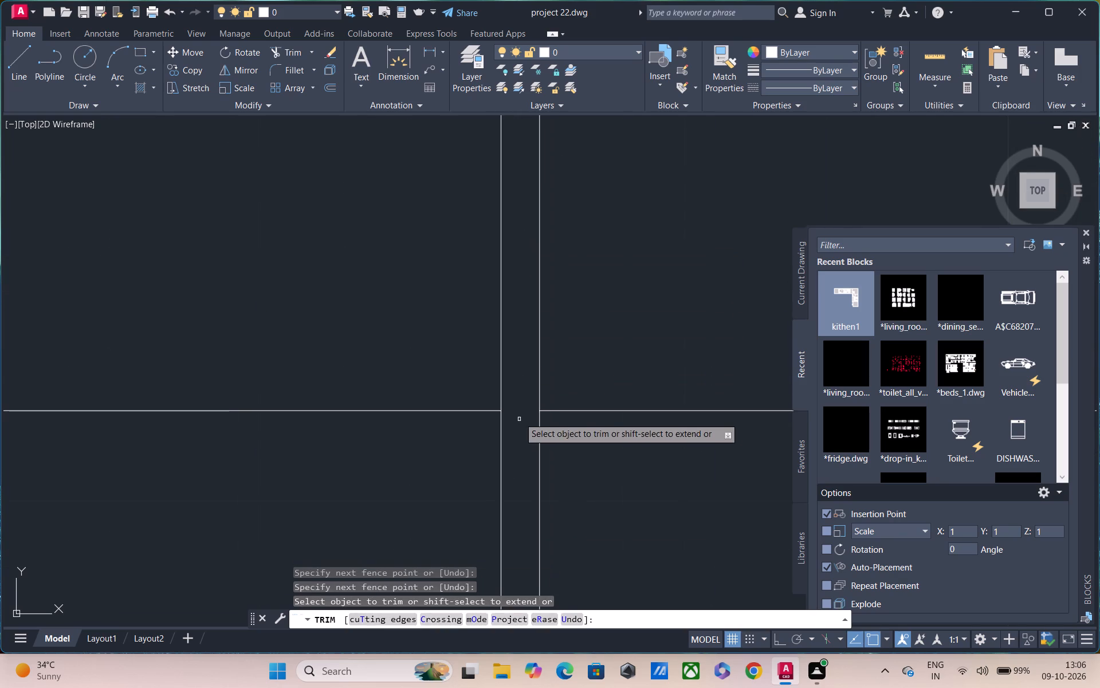
pyautogui.press('Escape')
pyautogui.scroll(-2, 546, 289)
pyautogui.moveTo(575, 261); pyautogui.dragTo(568, 338, button='middle')
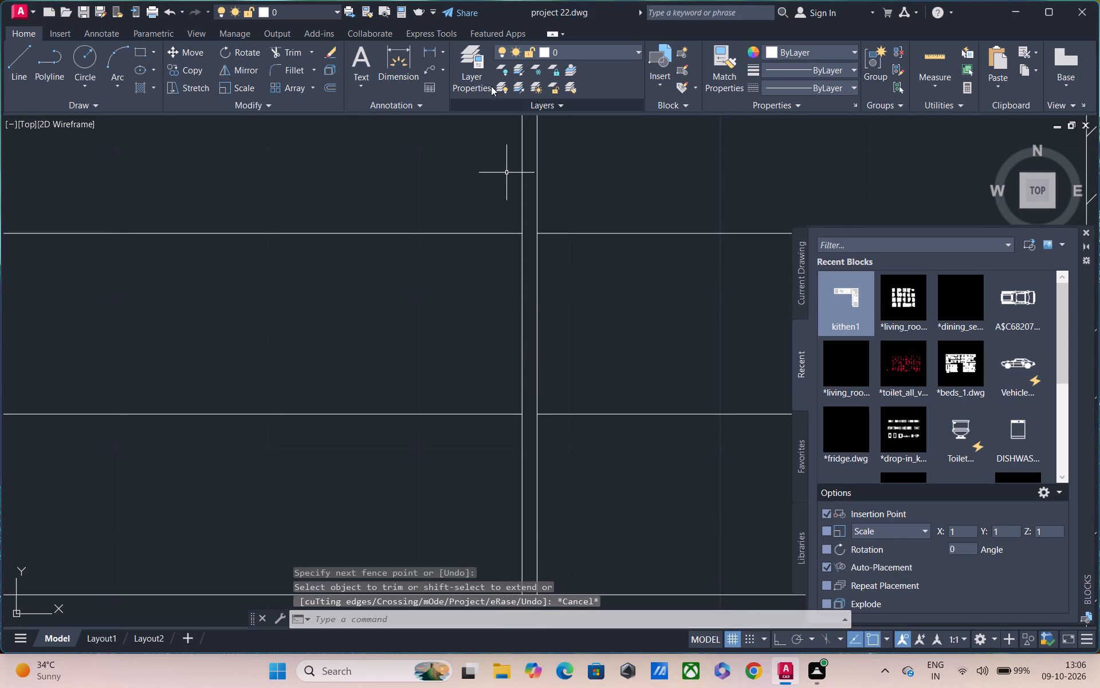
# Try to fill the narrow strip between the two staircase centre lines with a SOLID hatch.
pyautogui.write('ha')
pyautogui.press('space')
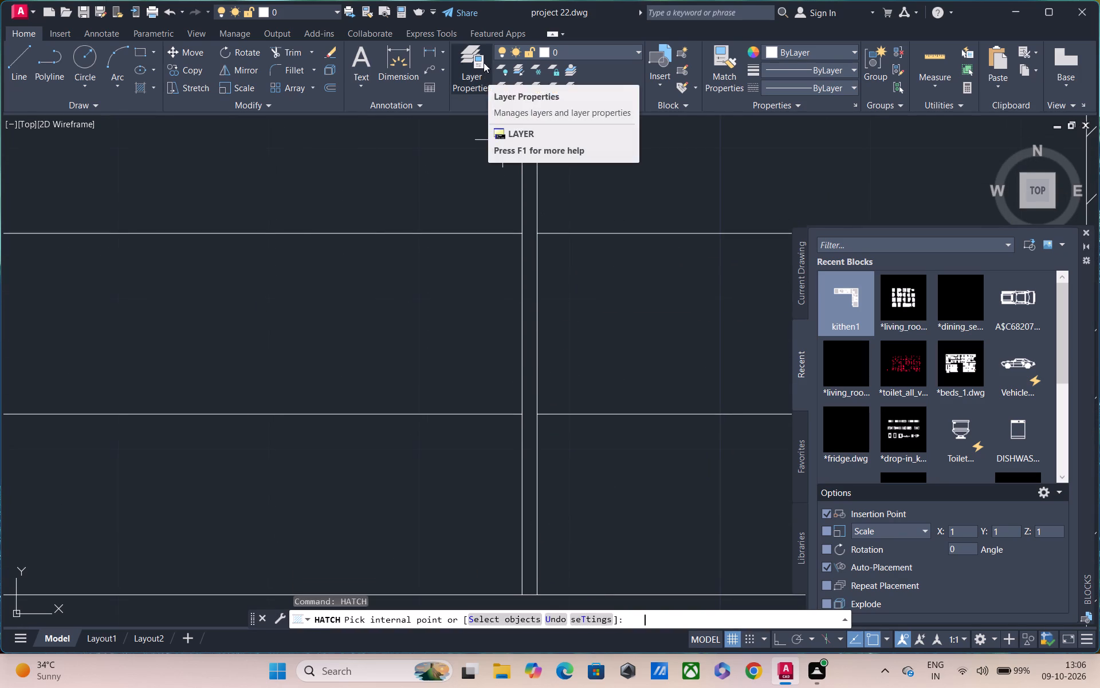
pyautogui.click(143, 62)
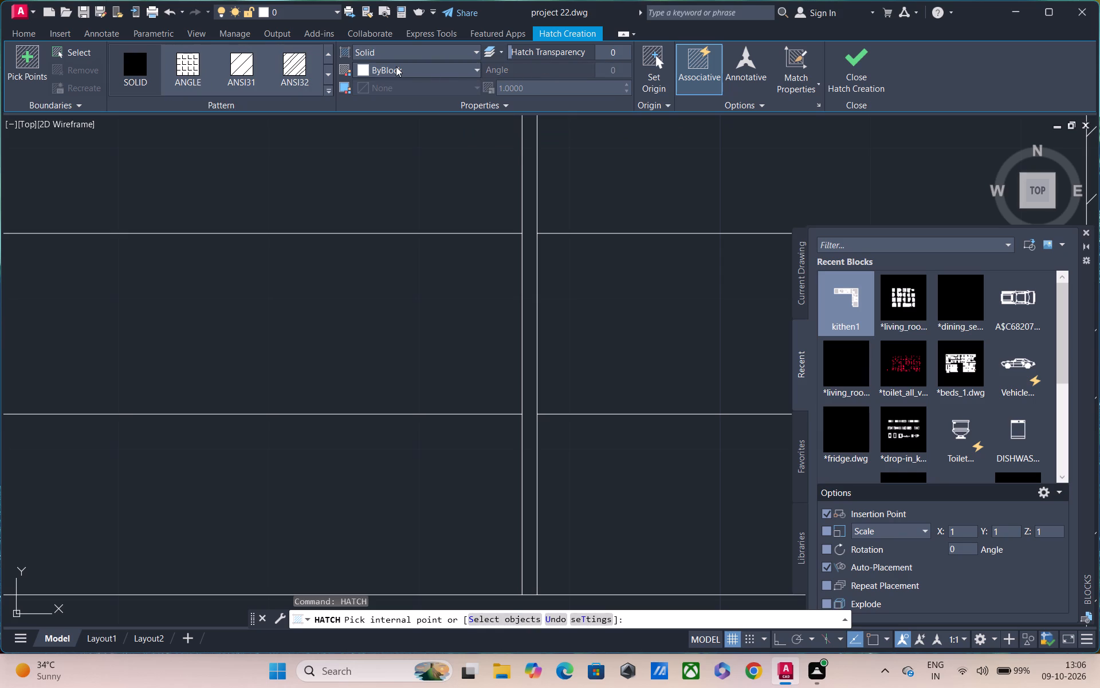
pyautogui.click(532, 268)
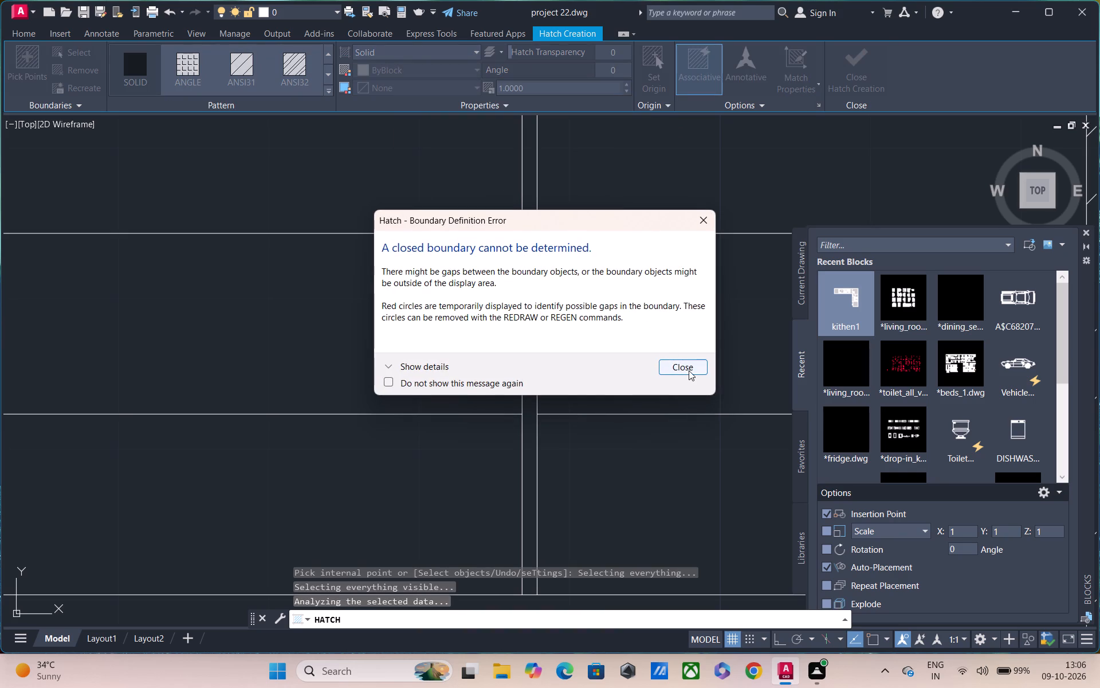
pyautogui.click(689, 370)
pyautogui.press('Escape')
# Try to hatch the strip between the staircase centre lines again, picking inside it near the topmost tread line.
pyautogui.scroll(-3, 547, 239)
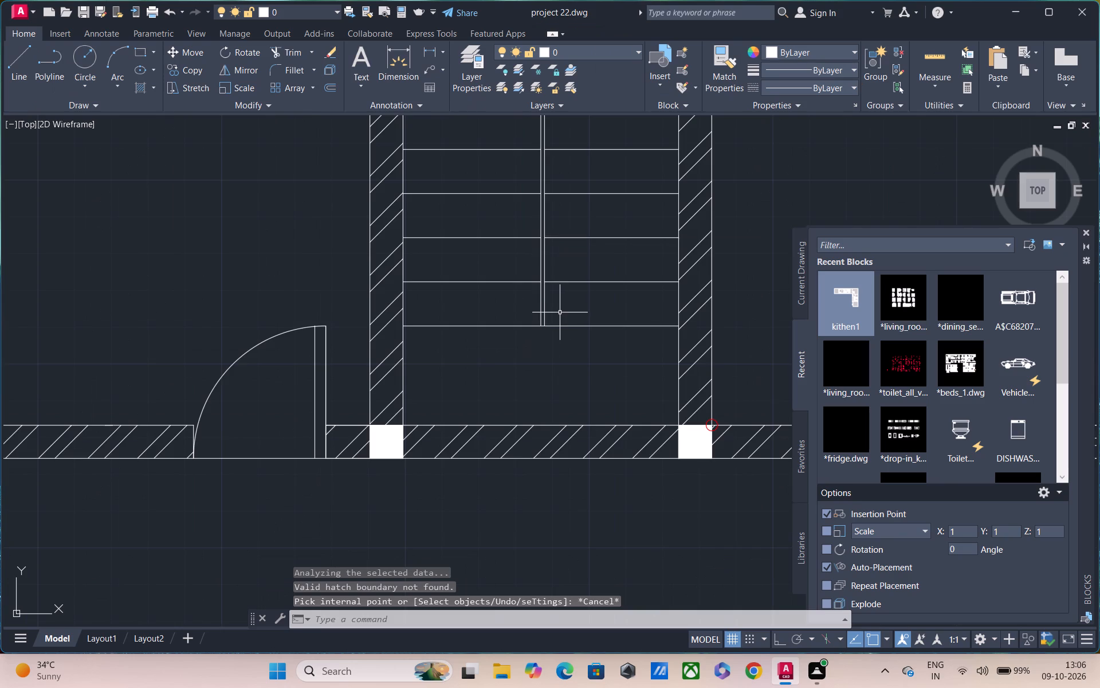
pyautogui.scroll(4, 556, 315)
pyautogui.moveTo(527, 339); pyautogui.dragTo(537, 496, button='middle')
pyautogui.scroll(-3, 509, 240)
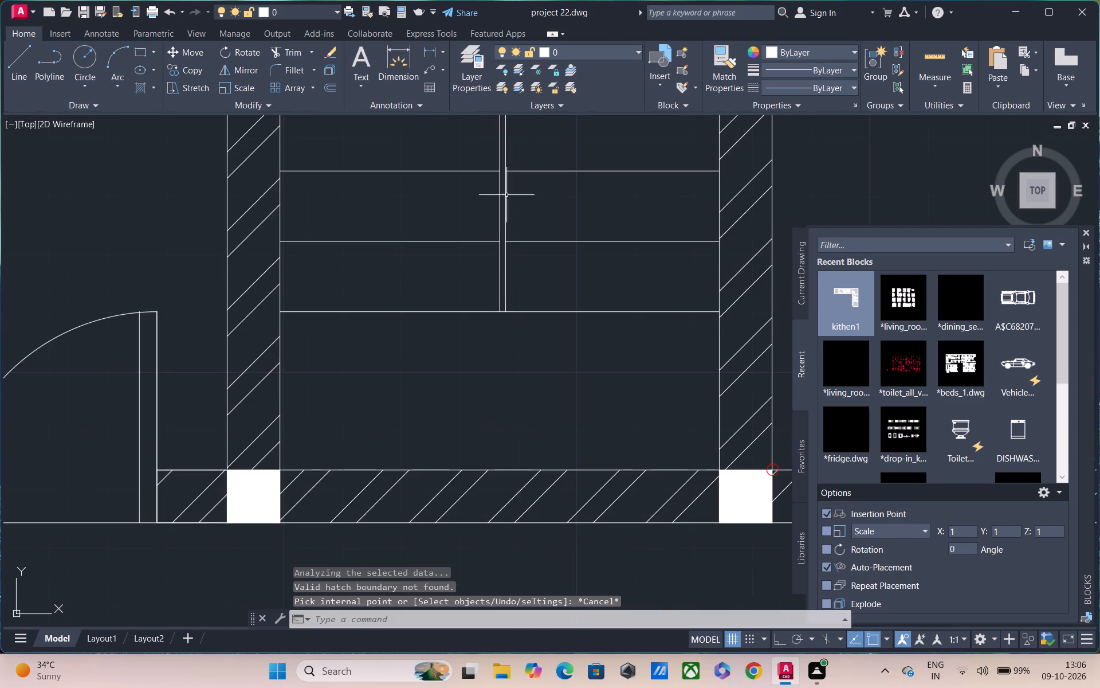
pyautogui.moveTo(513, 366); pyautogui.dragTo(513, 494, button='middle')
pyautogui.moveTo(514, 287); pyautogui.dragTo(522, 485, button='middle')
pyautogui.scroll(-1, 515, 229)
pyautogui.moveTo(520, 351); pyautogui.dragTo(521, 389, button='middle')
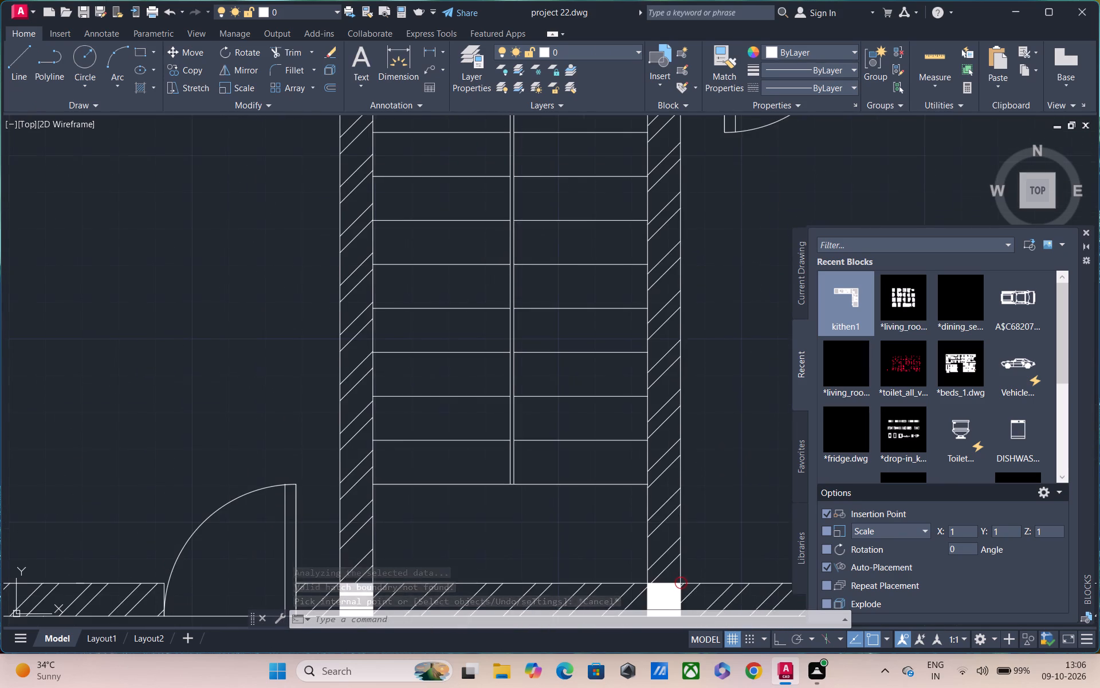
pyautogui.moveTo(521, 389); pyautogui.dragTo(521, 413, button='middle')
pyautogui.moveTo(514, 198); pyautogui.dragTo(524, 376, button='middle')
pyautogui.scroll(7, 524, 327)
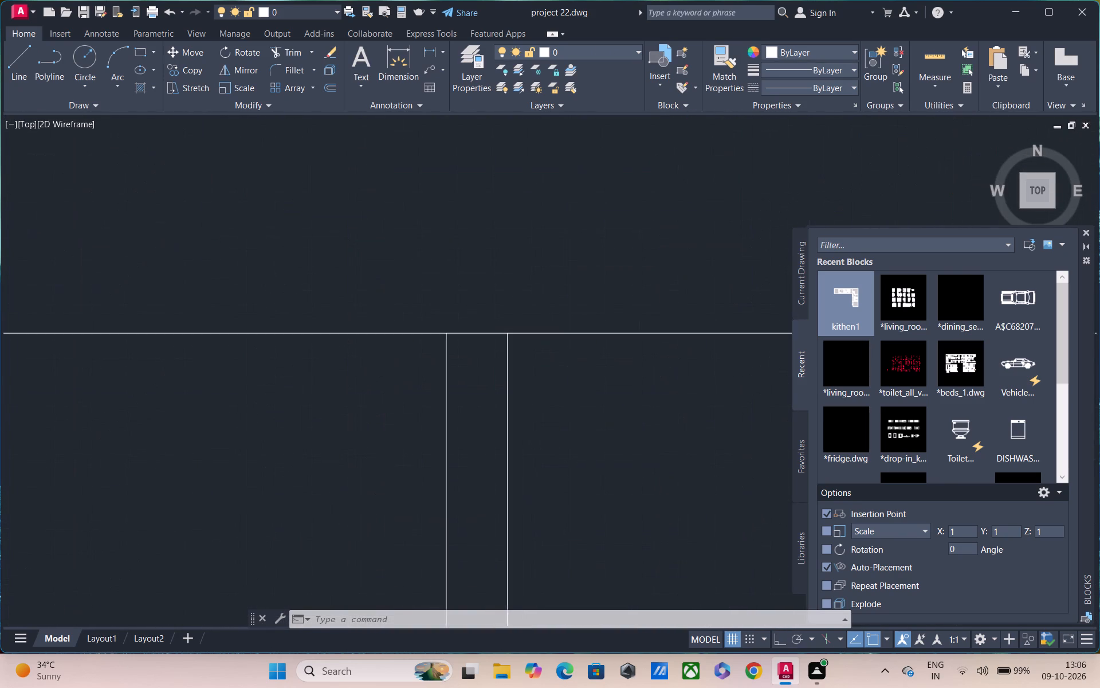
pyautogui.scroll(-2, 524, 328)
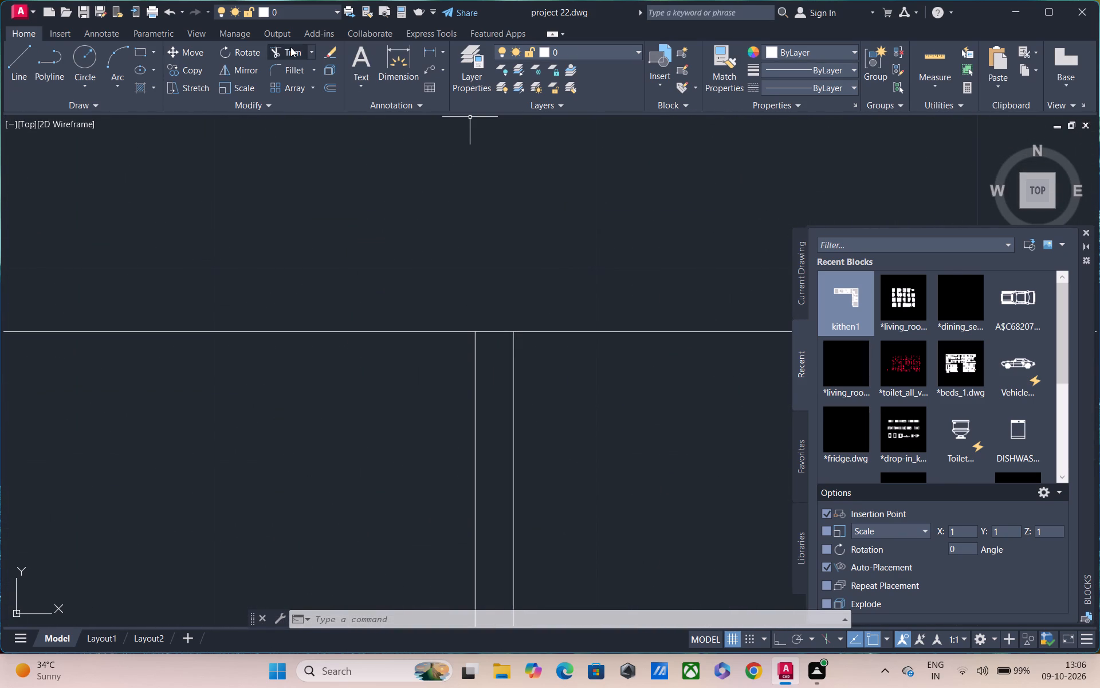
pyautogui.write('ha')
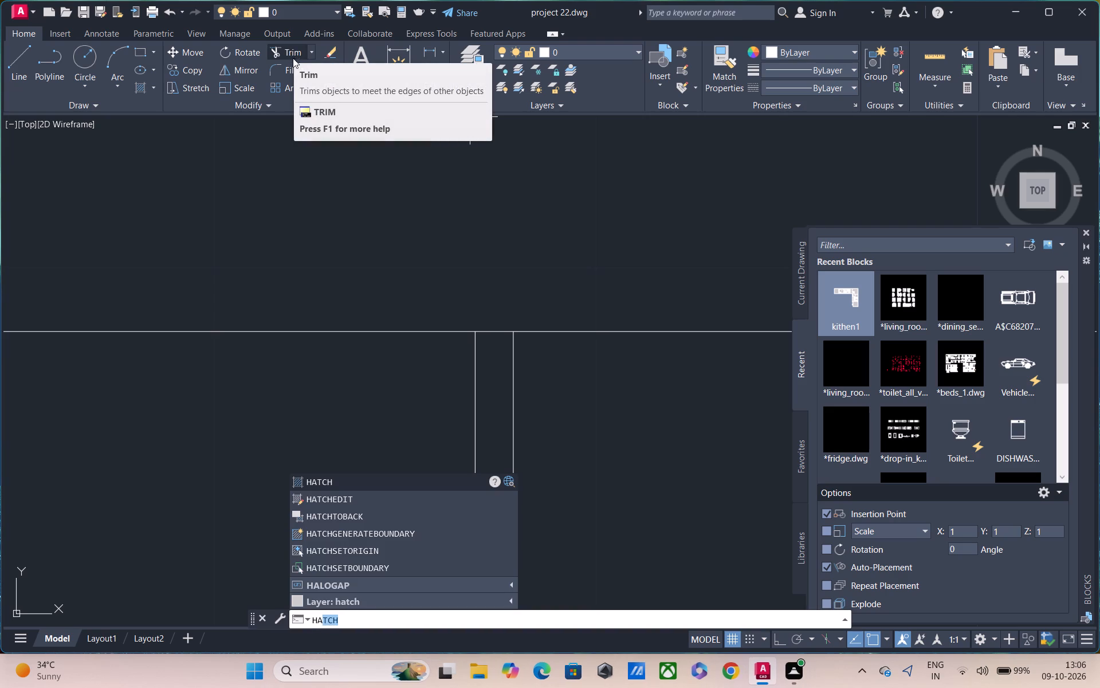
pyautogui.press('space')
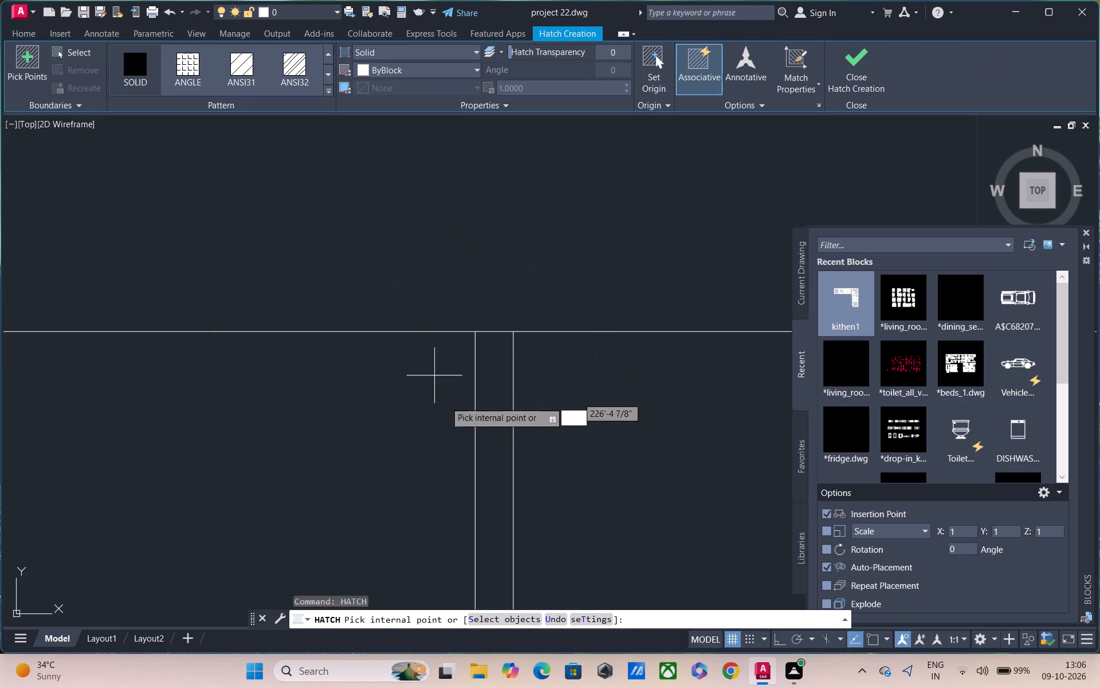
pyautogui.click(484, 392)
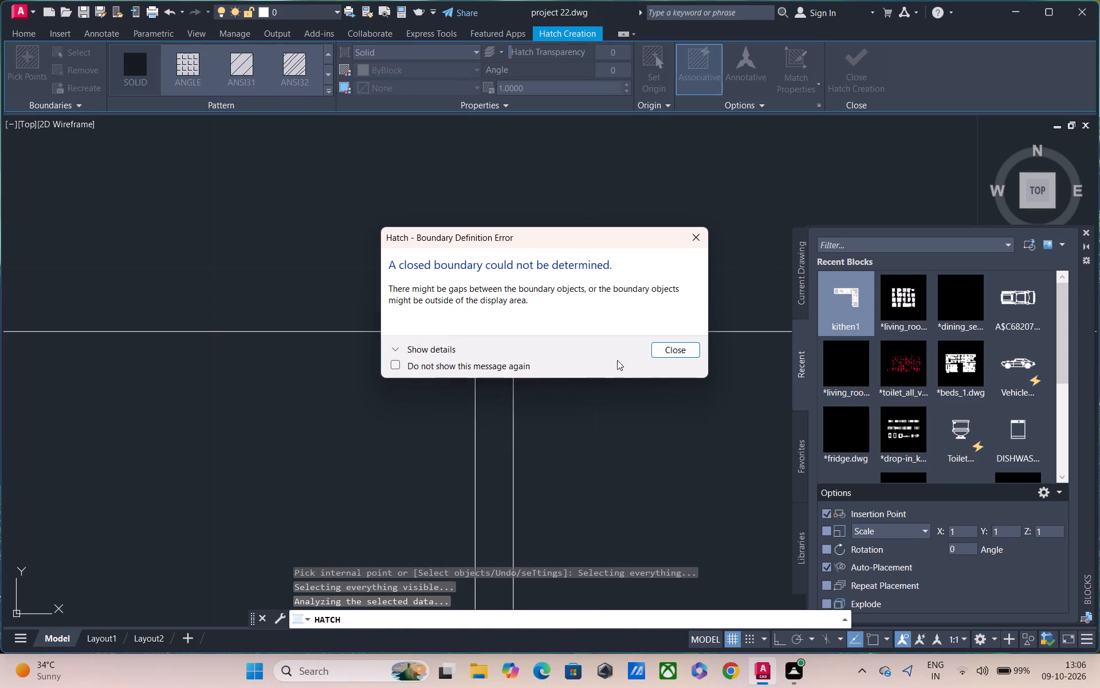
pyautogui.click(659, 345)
# Examine the two staircase centre lines along their length and at their upper and lower ends for gaps in the boundary.
pyautogui.moveTo(458, 400); pyautogui.dragTo(457, 356, button='middle')
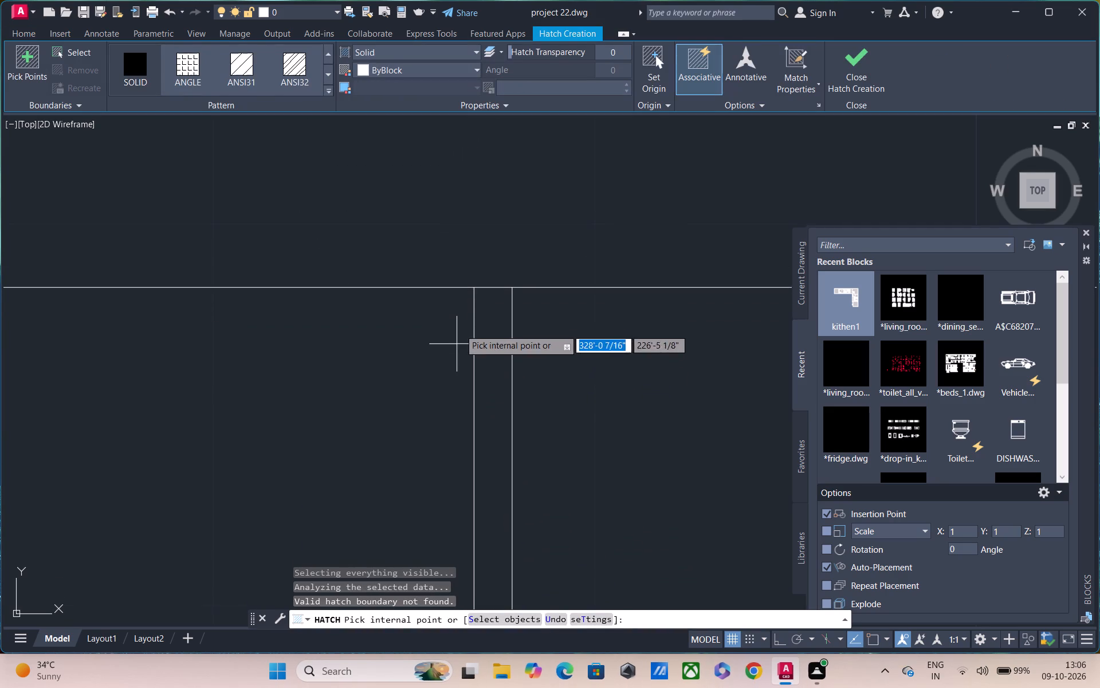
pyautogui.scroll(3, 465, 313)
pyautogui.scroll(1, 501, 230)
pyautogui.moveTo(503, 235); pyautogui.dragTo(509, 393, button='middle')
pyautogui.scroll(6, 505, 381)
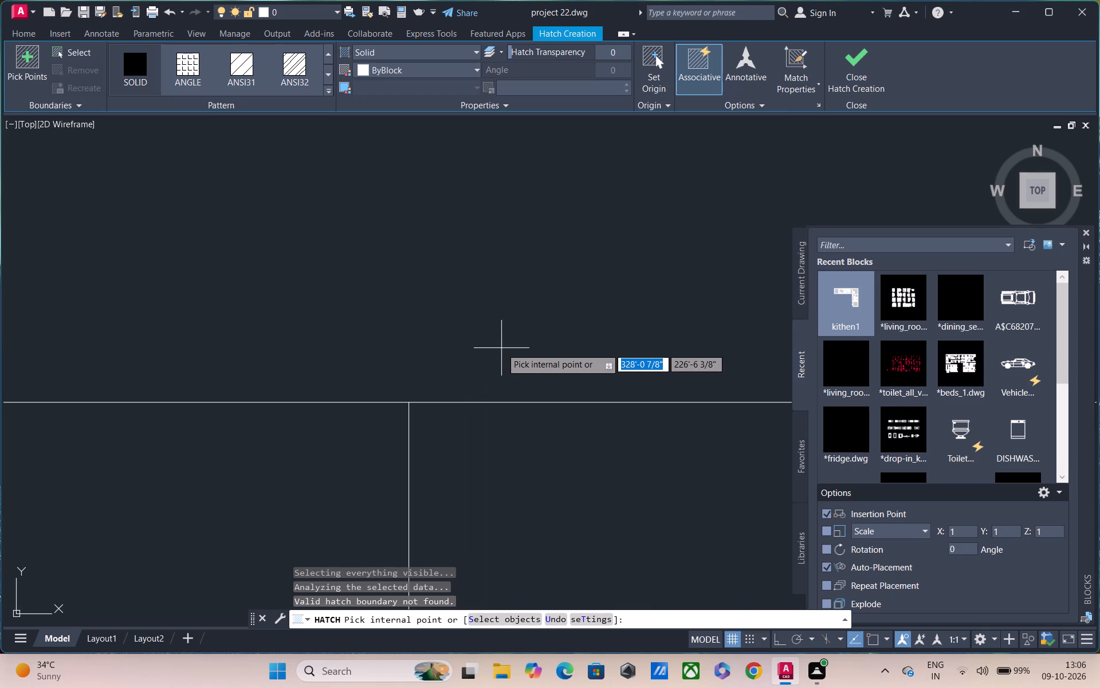
pyautogui.scroll(-11, 498, 352)
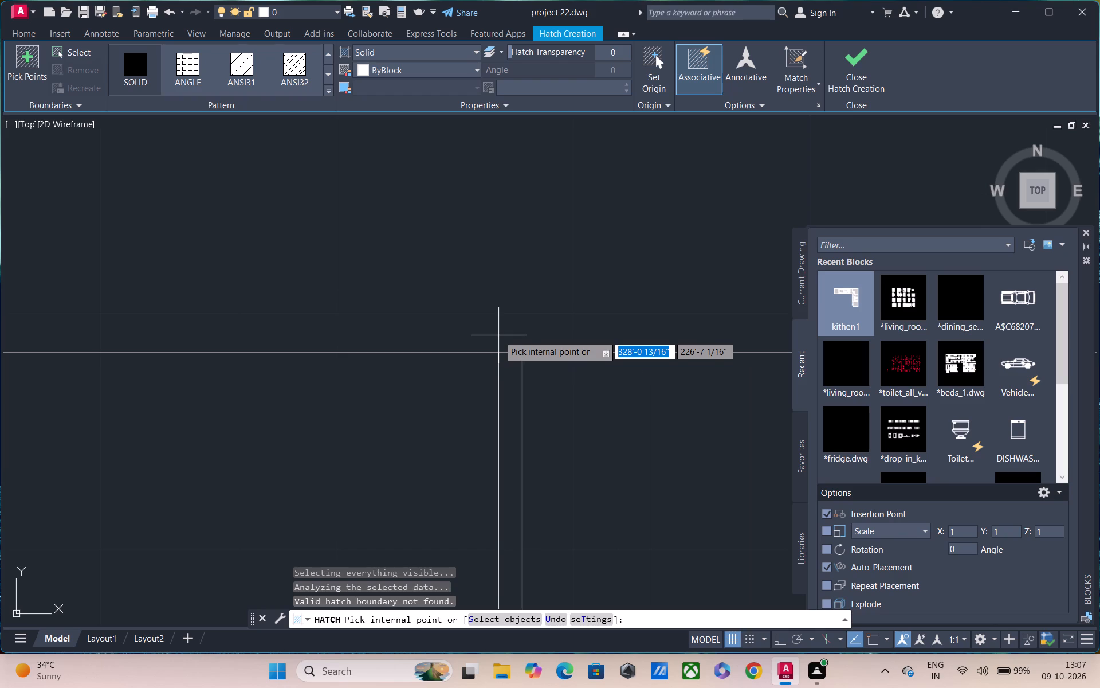
pyautogui.scroll(-4, 497, 337)
pyautogui.moveTo(509, 357); pyautogui.dragTo(493, 192, button='middle')
pyautogui.scroll(1, 496, 331)
pyautogui.moveTo(496, 312); pyautogui.dragTo(496, 304, button='middle')
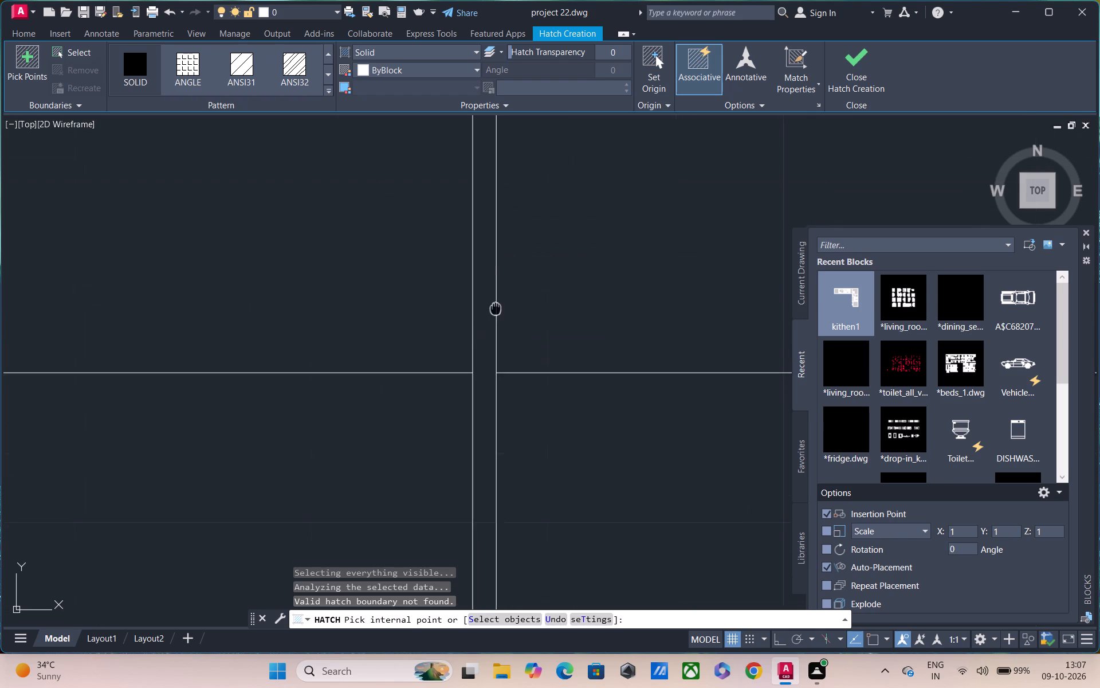
pyautogui.moveTo(496, 304); pyautogui.dragTo(496, 175, button='middle')
pyautogui.scroll(-5, 499, 312)
pyautogui.moveTo(511, 371); pyautogui.dragTo(507, 299, button='middle')
pyautogui.scroll(1, 508, 303)
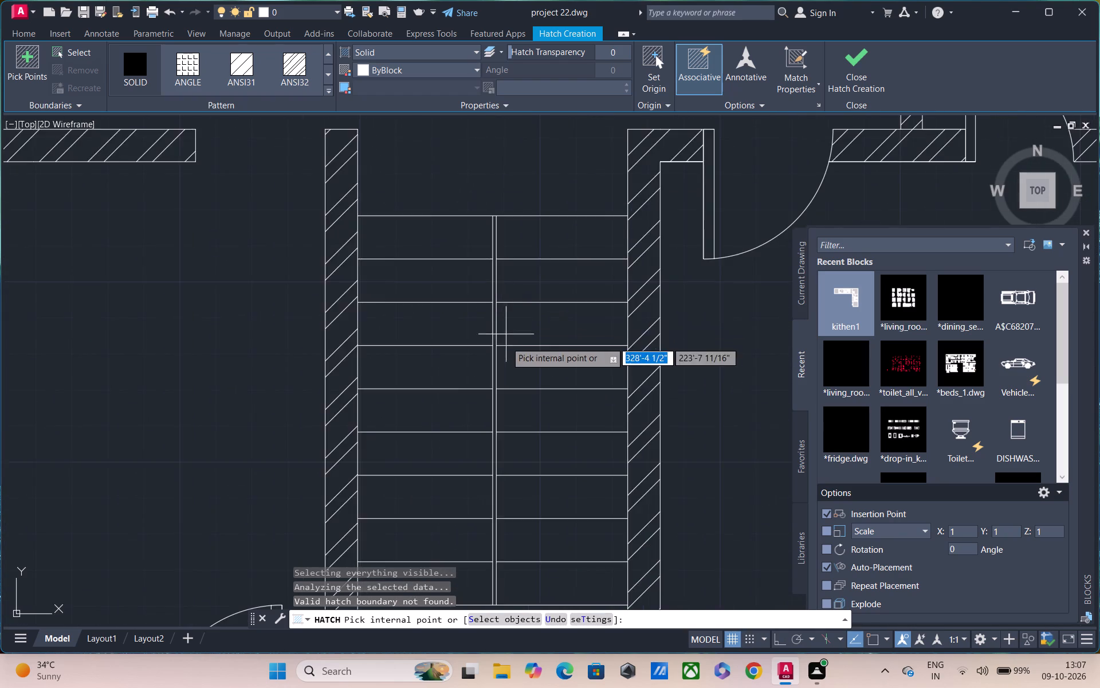
pyautogui.scroll(3, 505, 343)
pyautogui.scroll(-1, 505, 342)
pyautogui.moveTo(492, 342); pyautogui.dragTo(471, 51, button='middle')
pyautogui.moveTo(473, 350); pyautogui.dragTo(472, 225, button='middle')
pyautogui.moveTo(469, 384); pyautogui.dragTo(469, 329, button='middle')
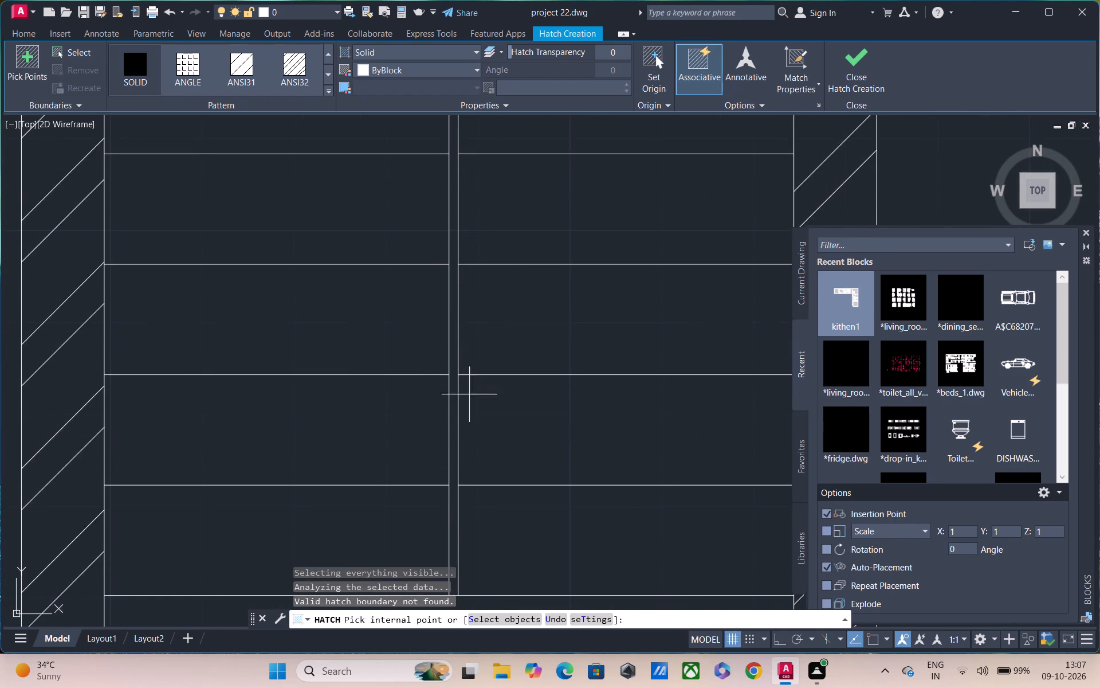
pyautogui.moveTo(469, 329); pyautogui.dragTo(469, 118, button='middle')
pyautogui.scroll(3, 470, 356)
pyautogui.scroll(3, 416, 289)
pyautogui.scroll(-1, 386, 254)
pyautogui.moveTo(395, 330); pyautogui.dragTo(404, 399, button='middle')
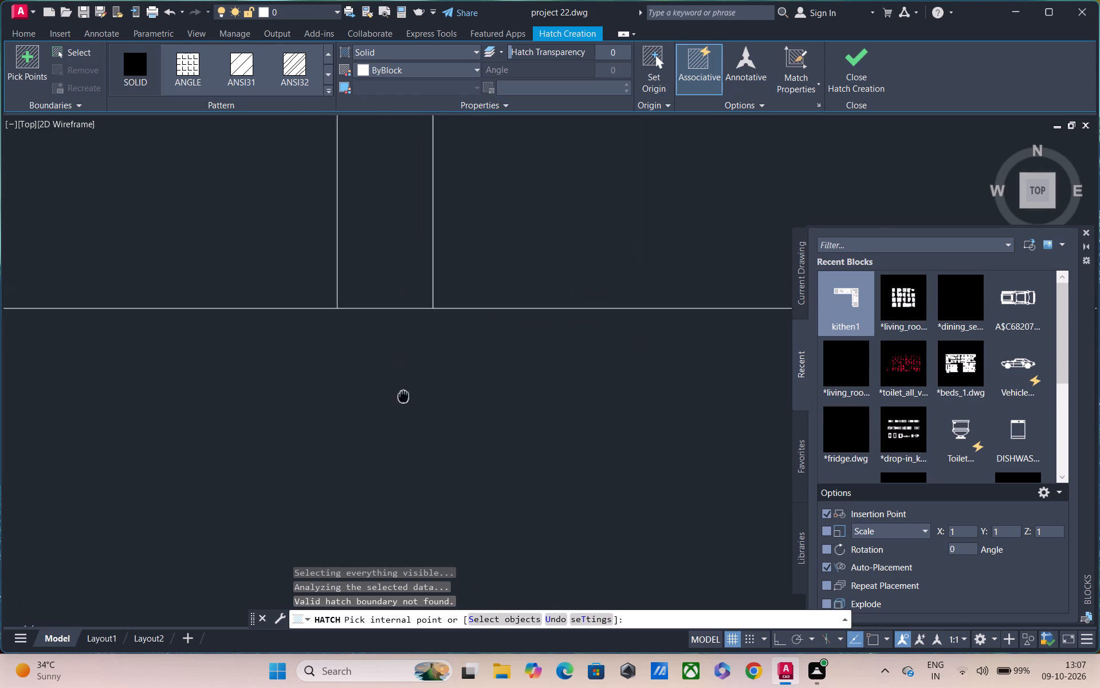
pyautogui.moveTo(404, 399); pyautogui.dragTo(399, 394, button='middle')
pyautogui.scroll(1, 394, 386)
pyautogui.scroll(-8, 352, 306)
pyautogui.scroll(-3, 378, 347)
pyautogui.scroll(3, 410, 326)
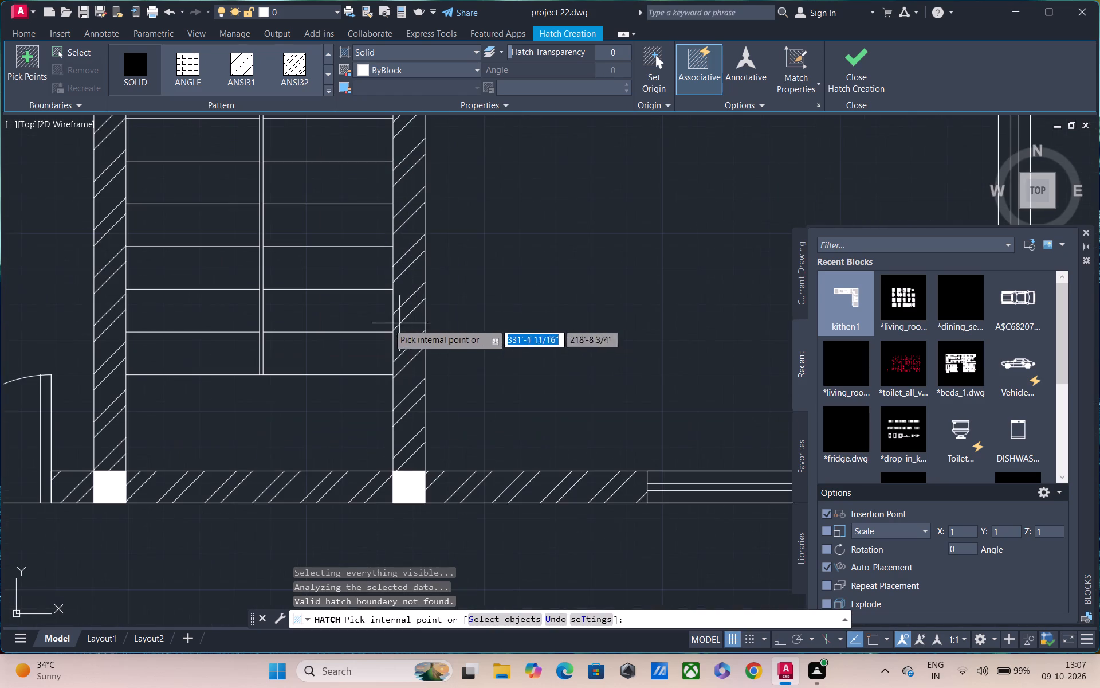
pyautogui.moveTo(351, 338); pyautogui.dragTo(376, 346, button='middle')
pyautogui.moveTo(305, 339); pyautogui.dragTo(385, 373, button='middle')
pyautogui.scroll(1, 376, 366)
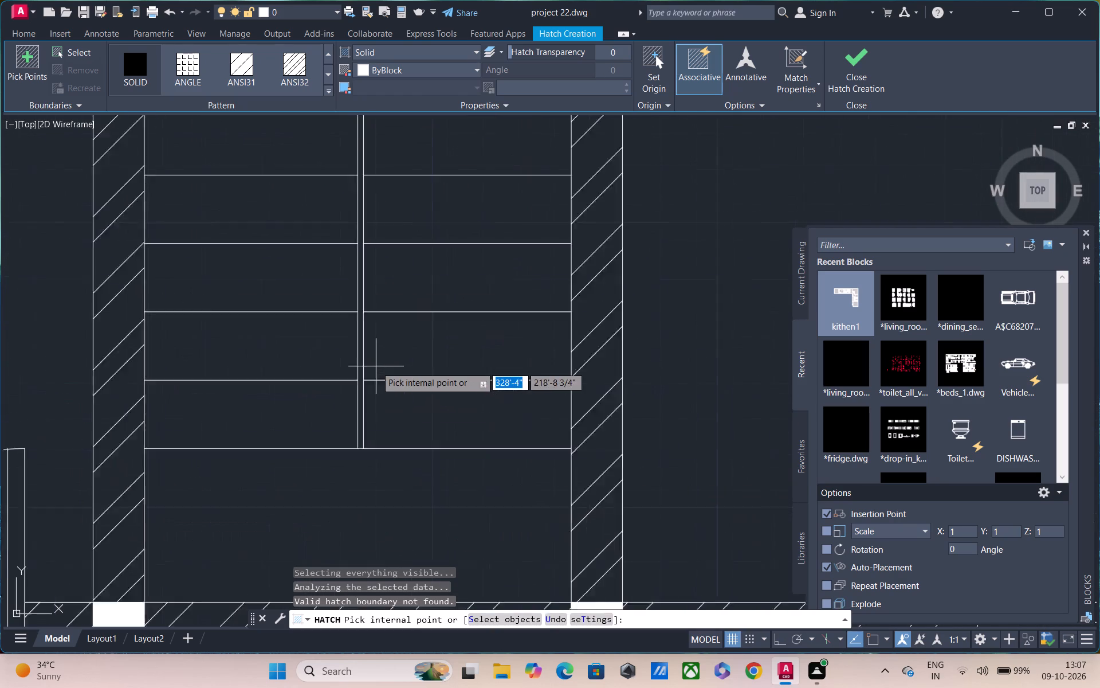
pyautogui.scroll(1, 376, 366)
pyautogui.scroll(2, 367, 420)
pyautogui.scroll(-4, 367, 420)
pyautogui.scroll(-2, 371, 370)
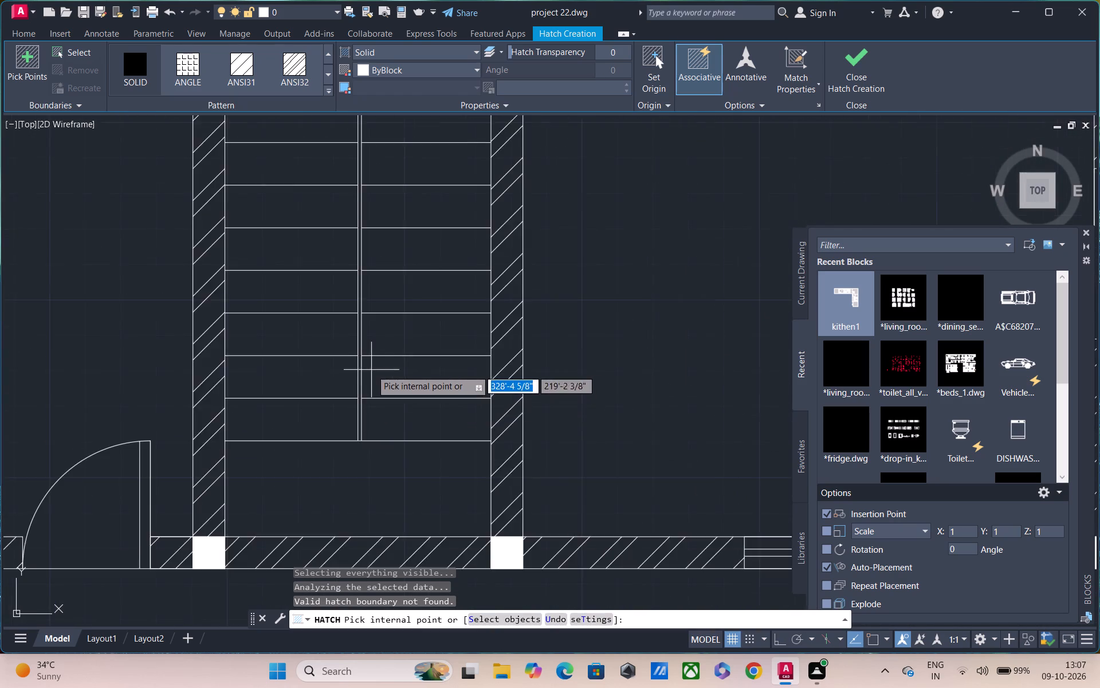
pyautogui.scroll(-1, 371, 370)
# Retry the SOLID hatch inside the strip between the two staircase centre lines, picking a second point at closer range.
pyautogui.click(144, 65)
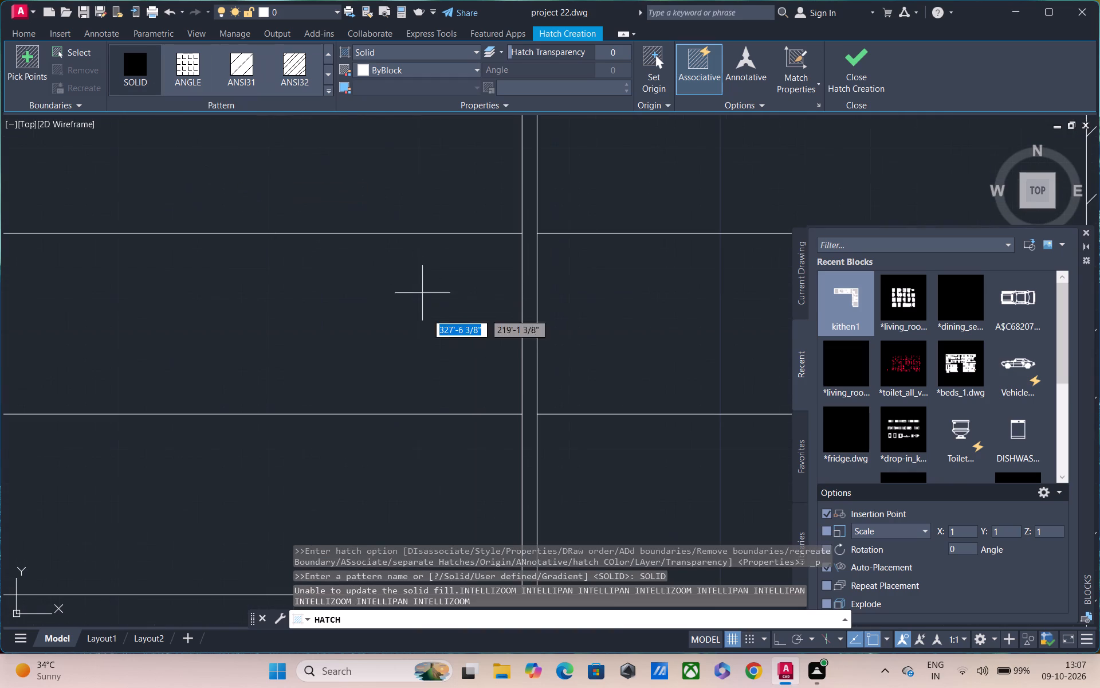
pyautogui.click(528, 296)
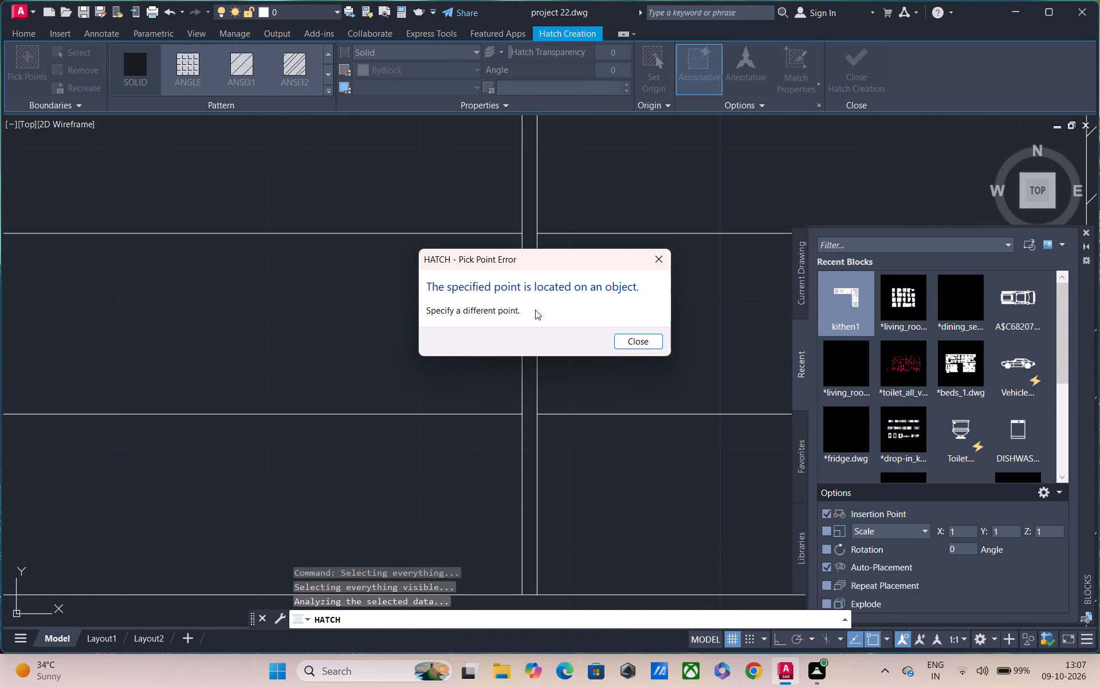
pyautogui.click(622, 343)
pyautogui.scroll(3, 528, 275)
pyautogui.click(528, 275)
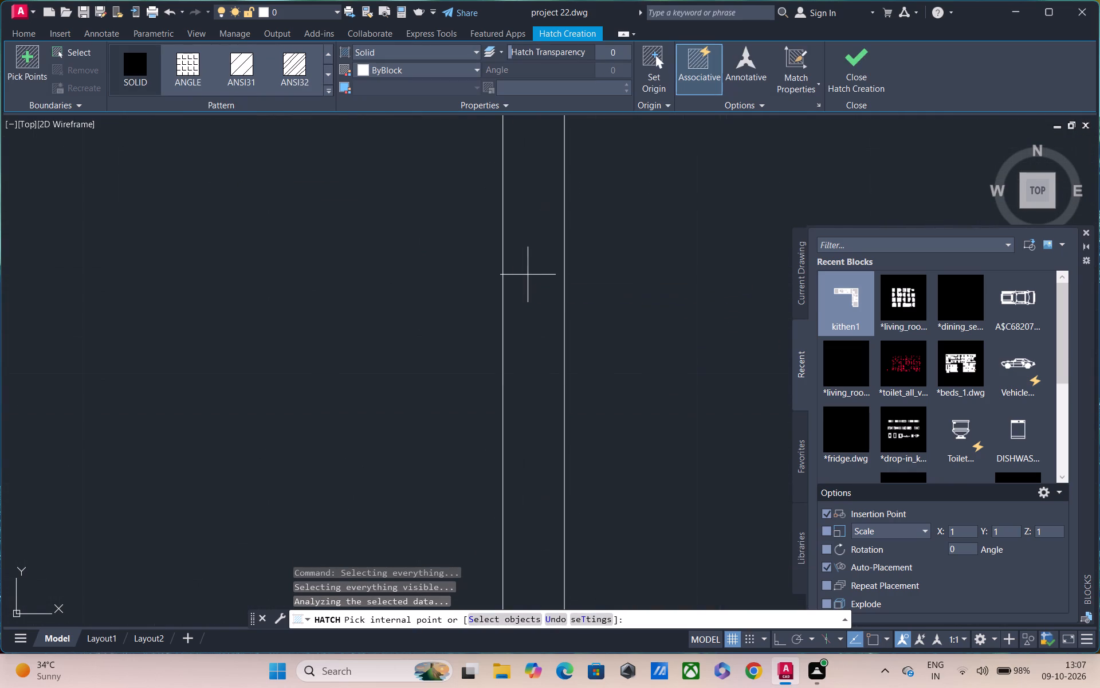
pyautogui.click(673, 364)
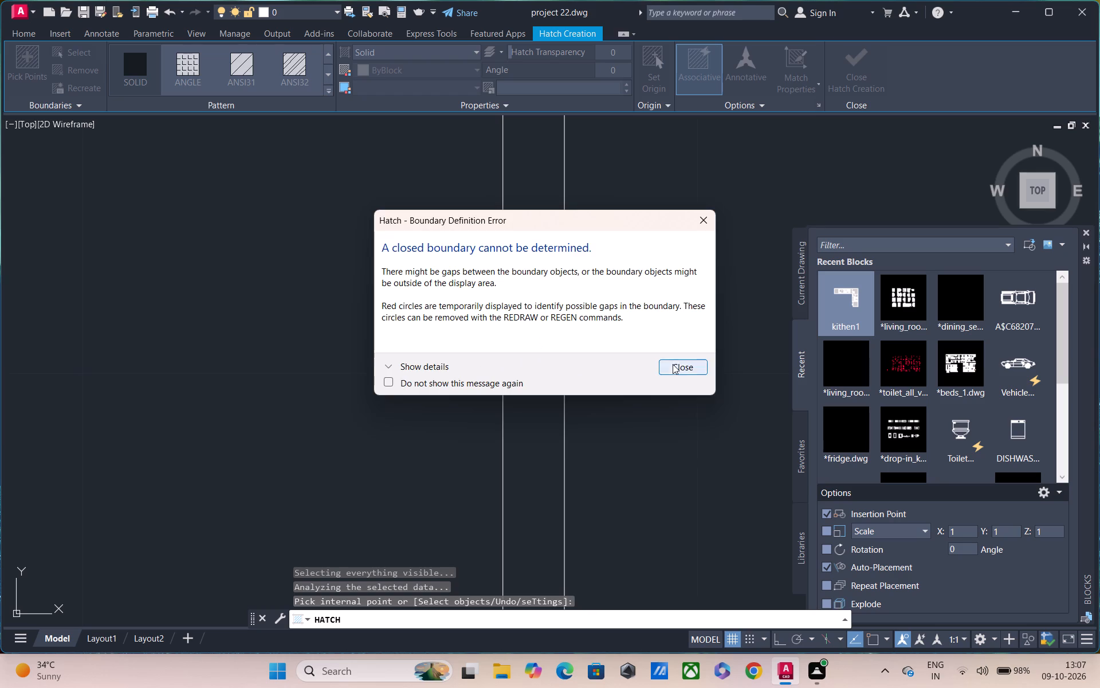
# Examine the circled possible gaps where the tread lines meet the staircase's right-hand wall, and end the hatch command.
pyautogui.scroll(-13, 634, 286)
pyautogui.moveTo(625, 295); pyautogui.dragTo(555, 327, button='middle')
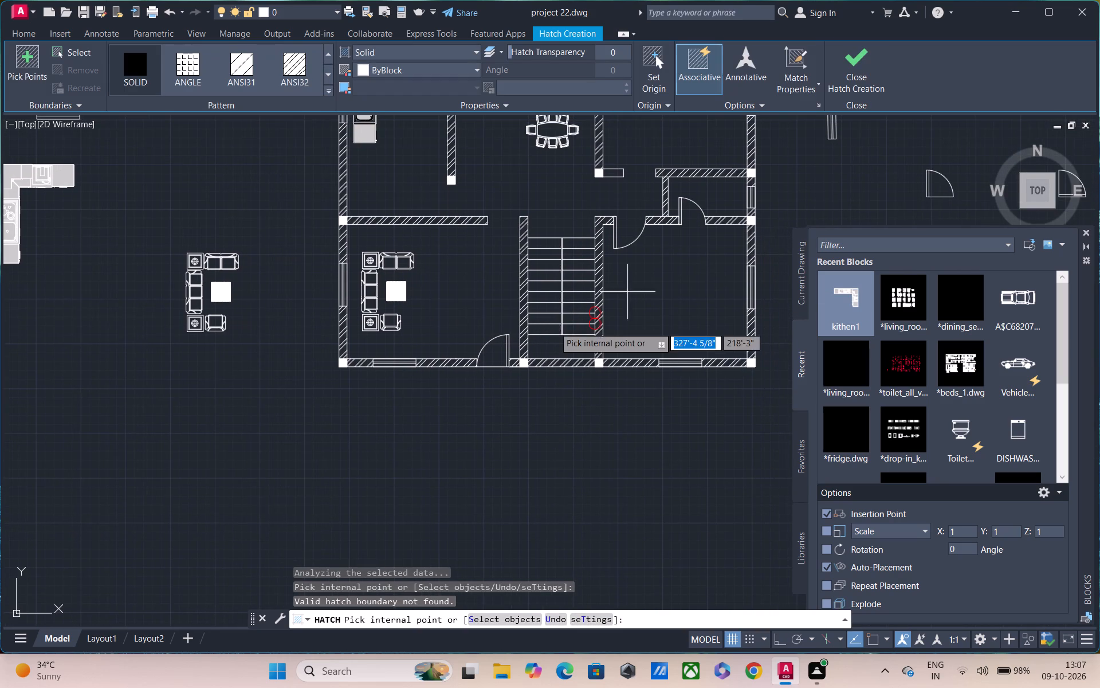
pyautogui.scroll(3, 651, 319)
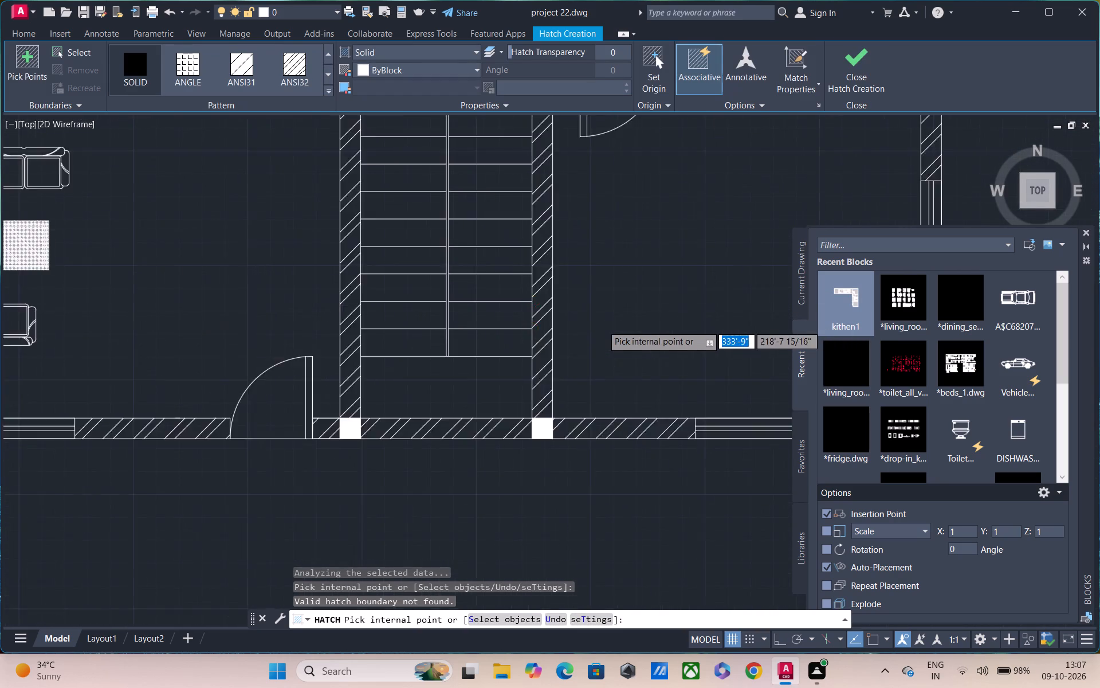
pyautogui.scroll(1, 601, 325)
pyautogui.scroll(2, 495, 304)
pyautogui.moveTo(494, 306); pyautogui.dragTo(547, 362, button='middle')
pyautogui.scroll(1, 547, 362)
pyautogui.scroll(2, 312, 287)
pyautogui.moveTo(326, 300); pyautogui.dragTo(349, 330, button='middle')
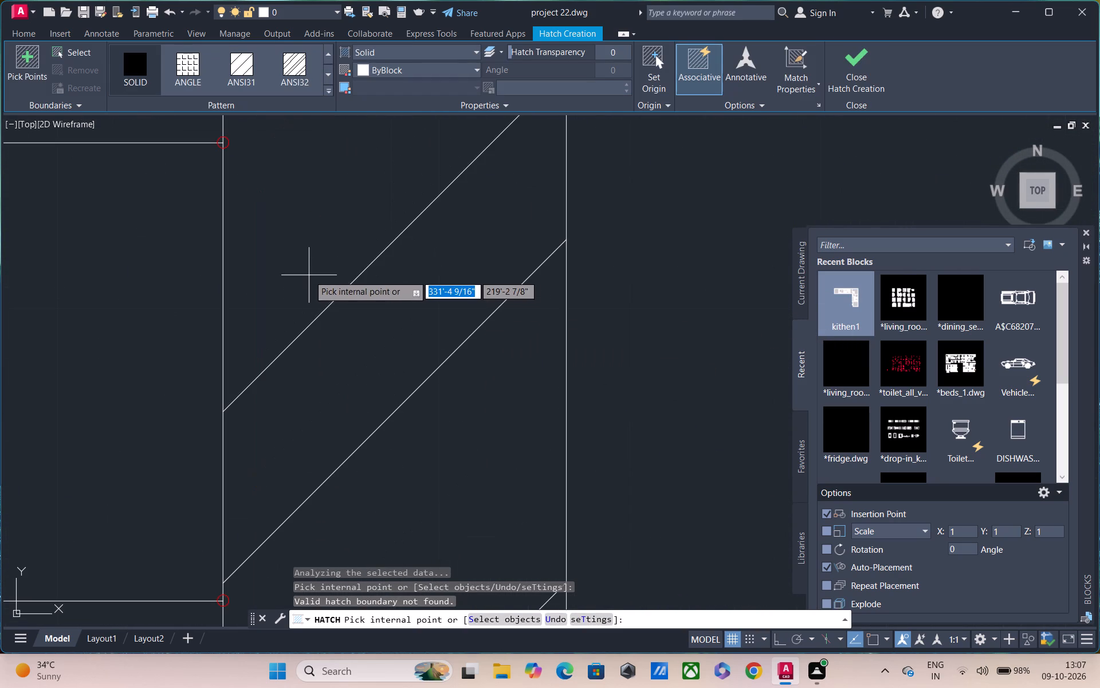
pyautogui.moveTo(349, 330); pyautogui.dragTo(456, 428, button='middle')
pyautogui.moveTo(331, 234); pyautogui.dragTo(501, 334, button='middle')
pyautogui.press('Escape')
pyautogui.press('Escape')
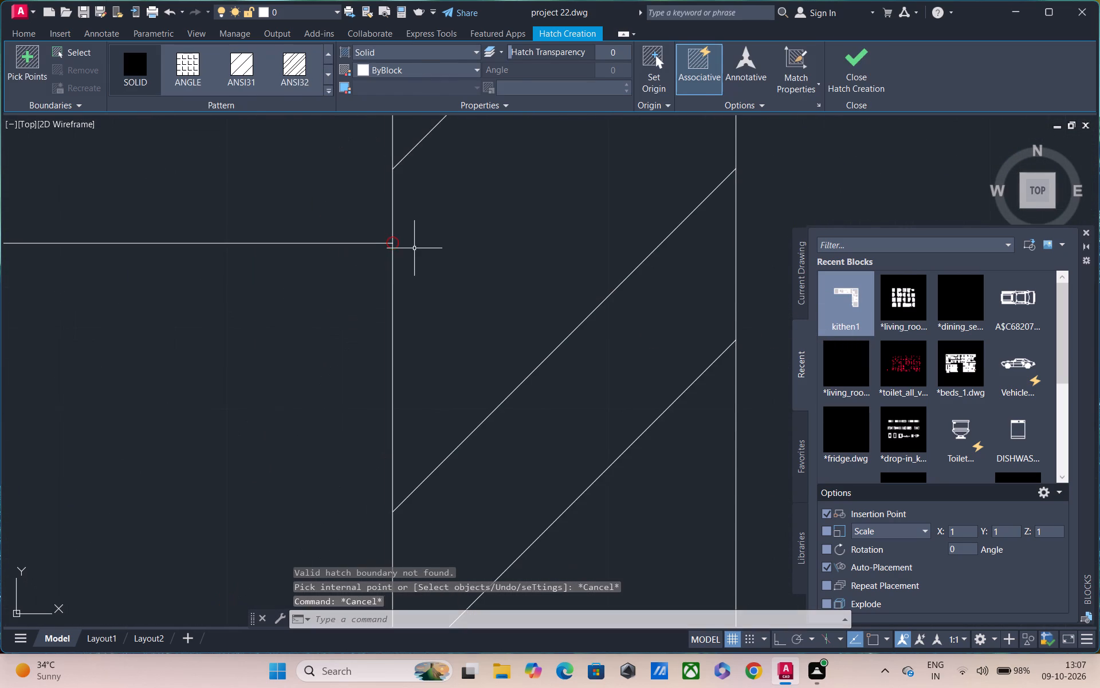
pyautogui.scroll(-4, 488, 249)
pyautogui.press('Escape')
pyautogui.press('Escape')
pyautogui.scroll(-4, 400, 273)
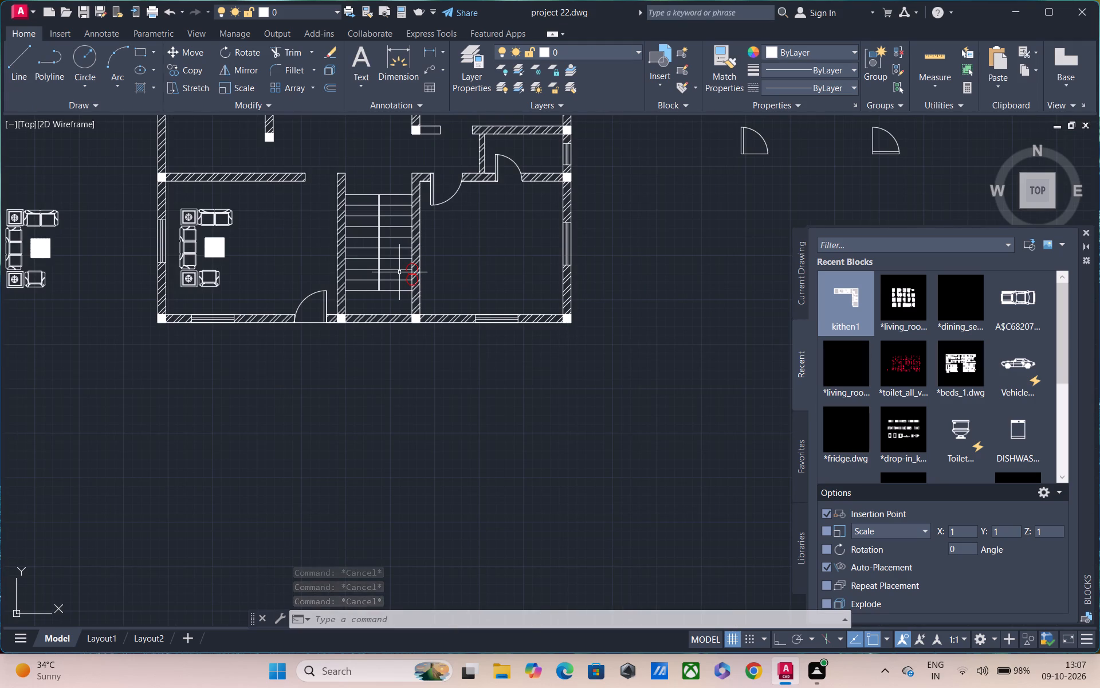
pyautogui.press('Escape')
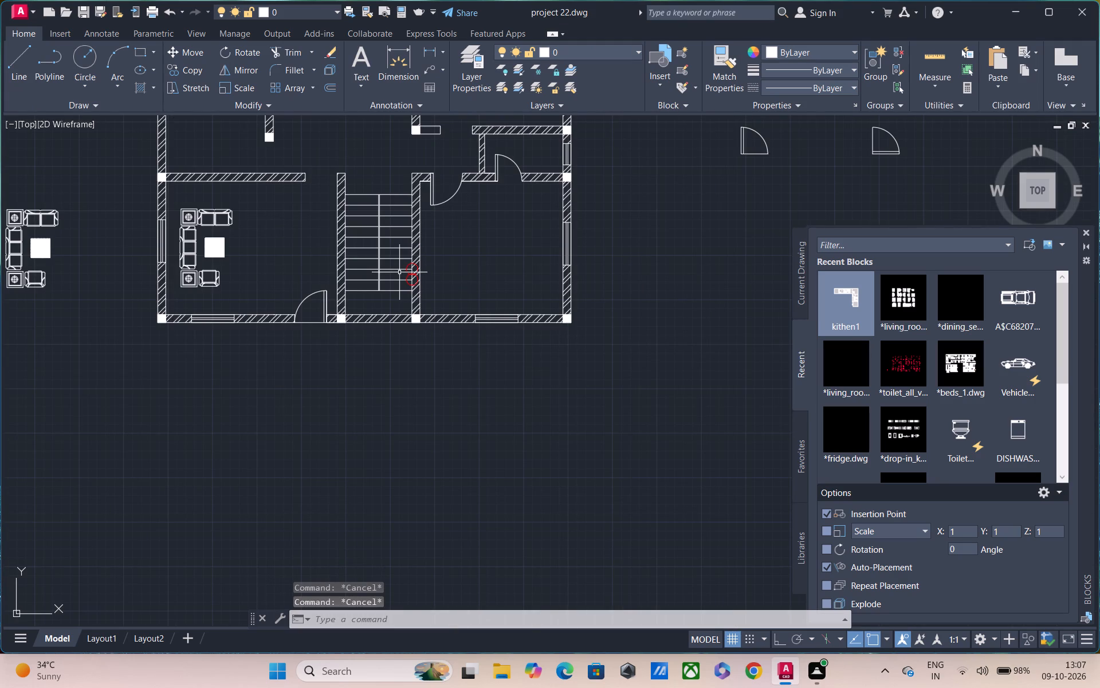
# Insert the recent toilet block collection so its symbols sit in the empty area above the floor plan.
pyautogui.click(895, 359)
pyautogui.moveTo(624, 376); pyautogui.dragTo(665, 534, button='middle')
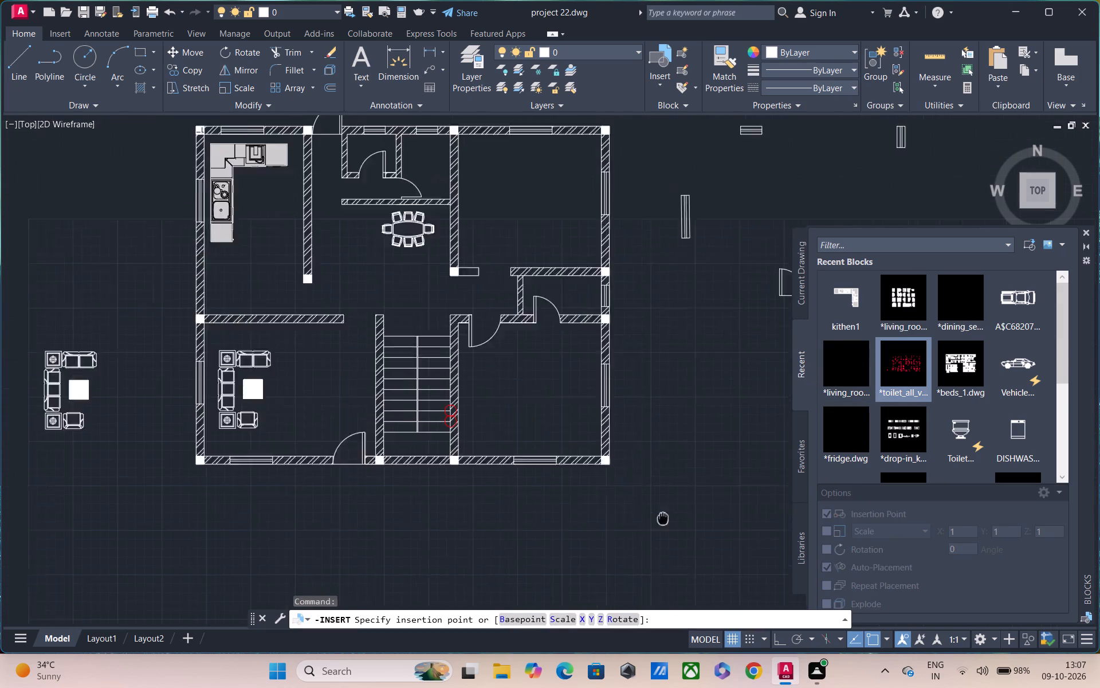
pyautogui.moveTo(665, 534); pyautogui.dragTo(666, 552, button='middle')
pyautogui.scroll(-2, 599, 443)
pyautogui.moveTo(588, 384); pyautogui.dragTo(559, 495, button='middle')
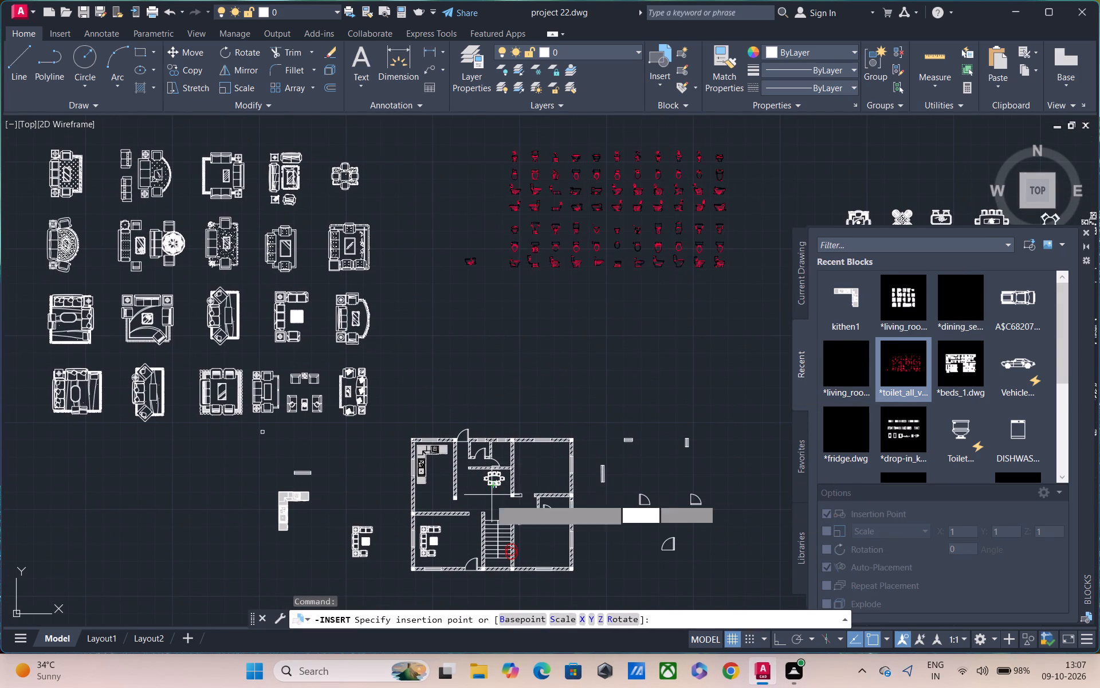
pyautogui.click(490, 499)
pyautogui.press('Escape')
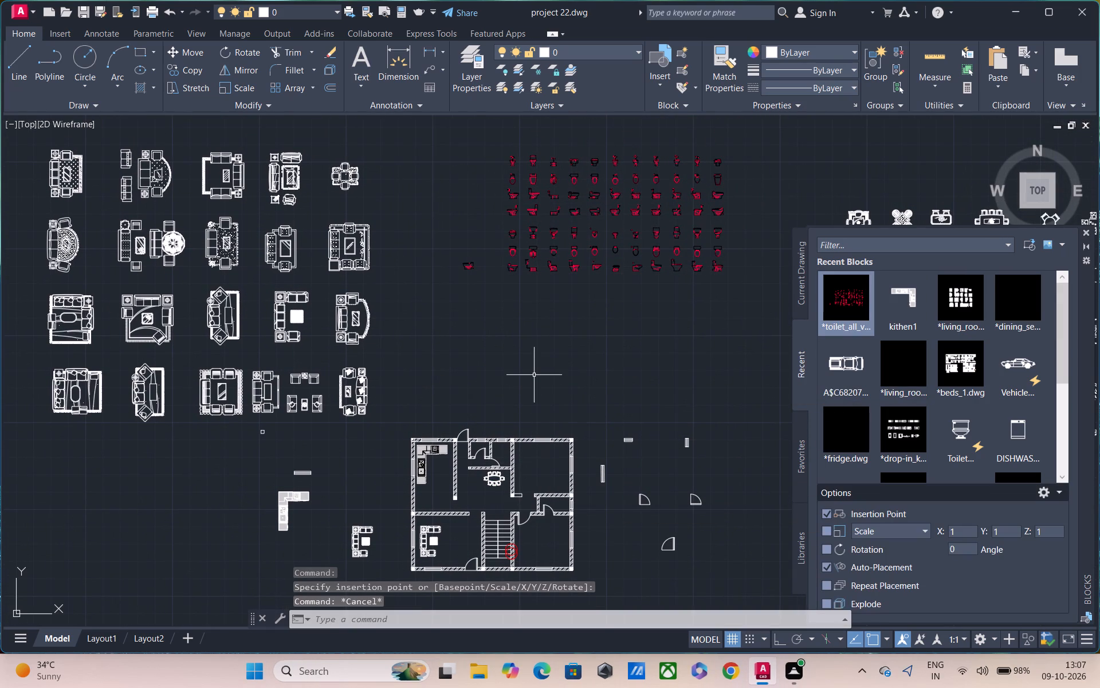
# Explode the inserted toilet block collection above the floor plan into separate objects.
pyautogui.moveTo(522, 337); pyautogui.dragTo(501, 432, button='middle')
pyautogui.moveTo(438, 196); pyautogui.dragTo(505, 245)
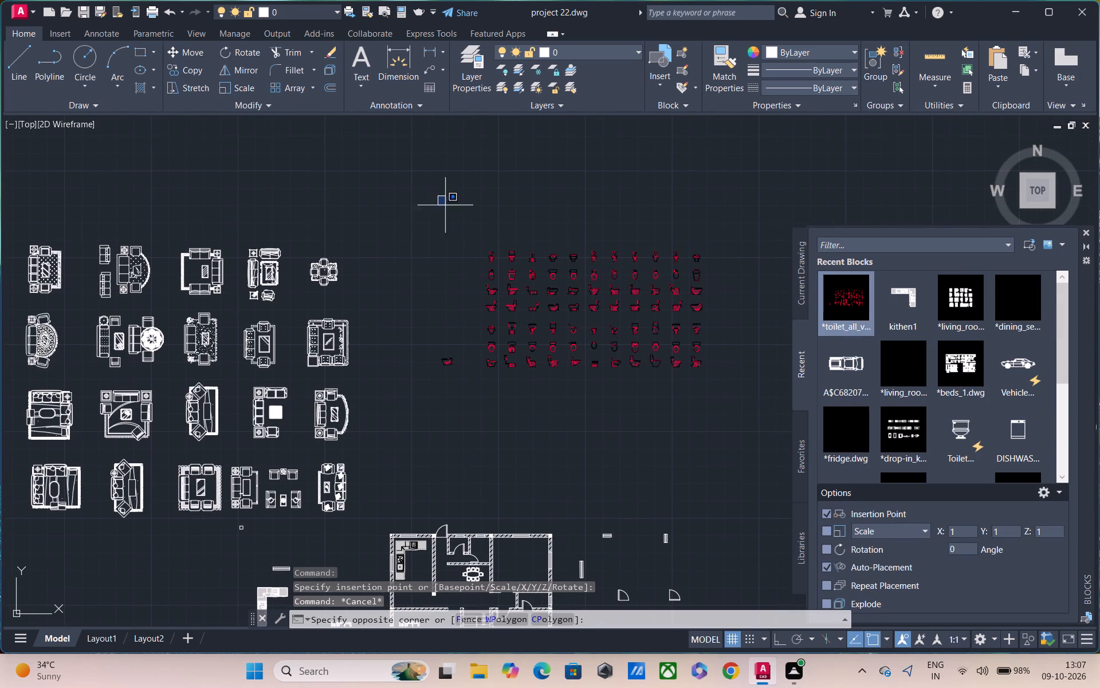
pyautogui.click(737, 403)
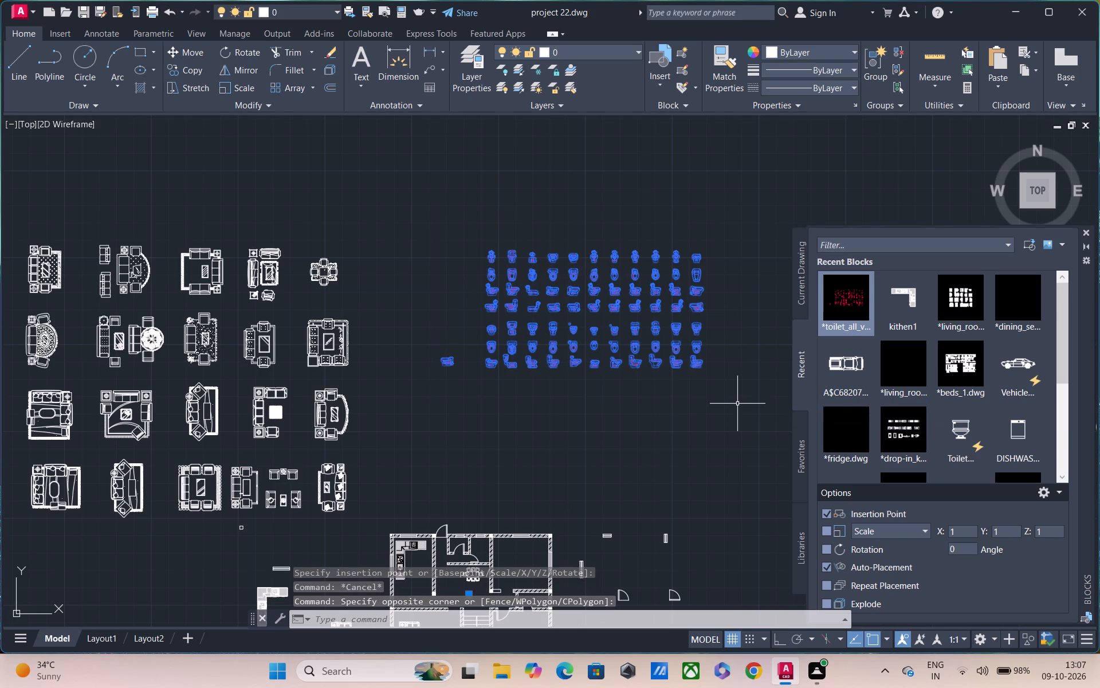
pyautogui.write('x')
pyautogui.press('space')
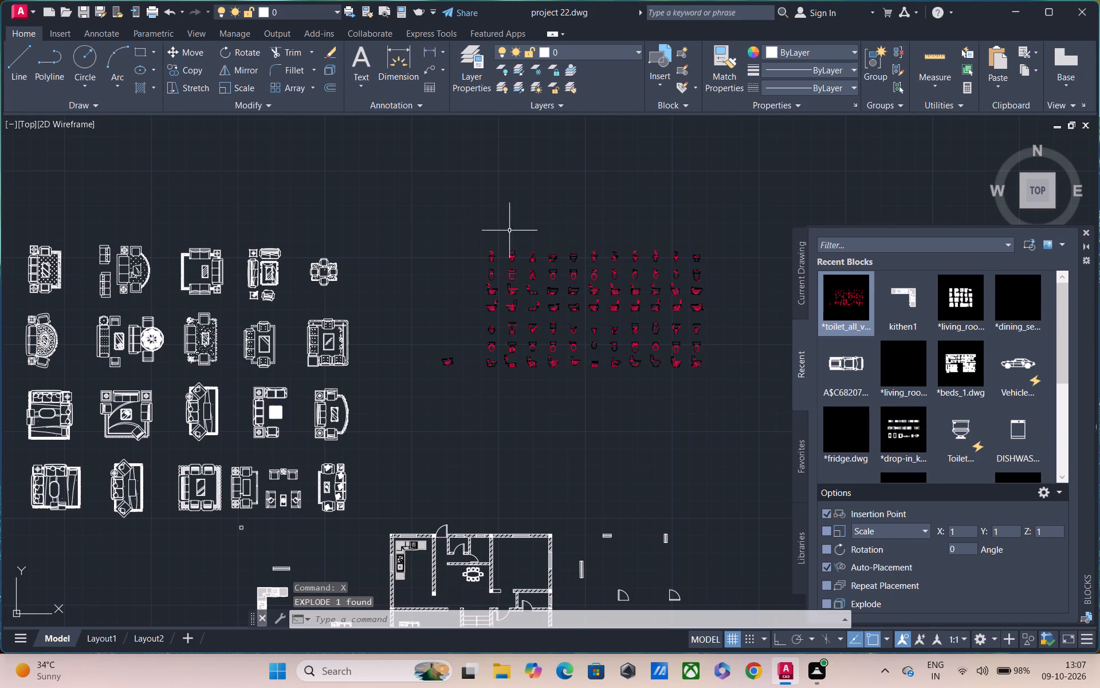
# Set the colour of the exploded toilet symbols in the main grid to ByBlock and clear the selection.
pyautogui.moveTo(455, 229); pyautogui.dragTo(476, 233)
pyautogui.click(732, 422)
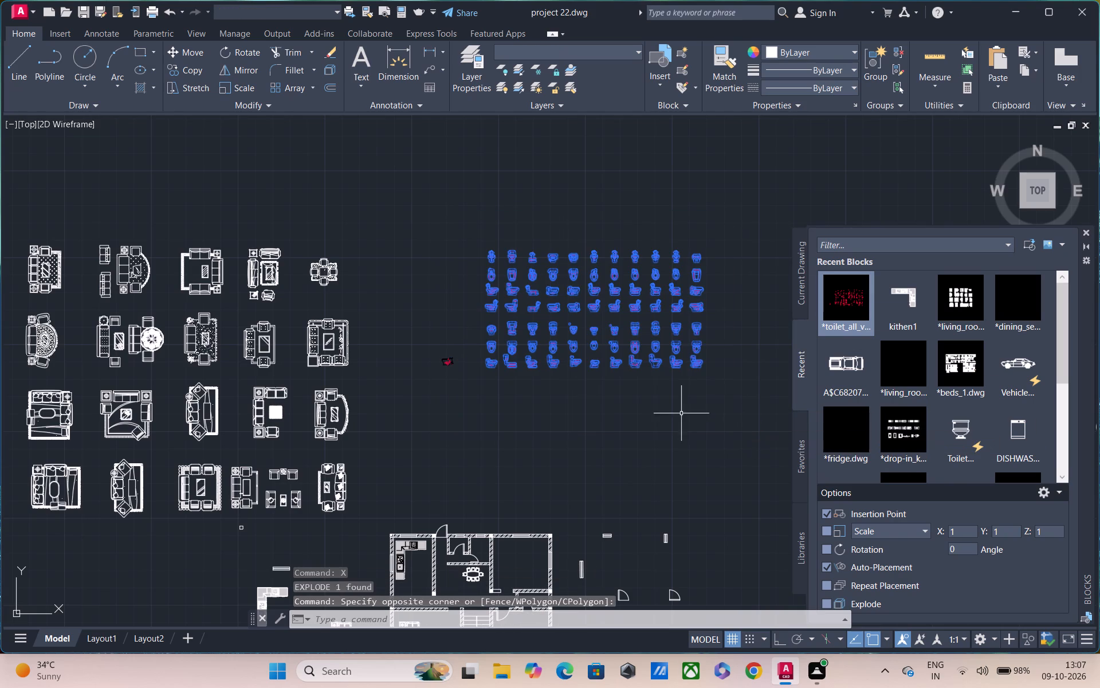
pyautogui.click(795, 48)
pyautogui.click(772, 83)
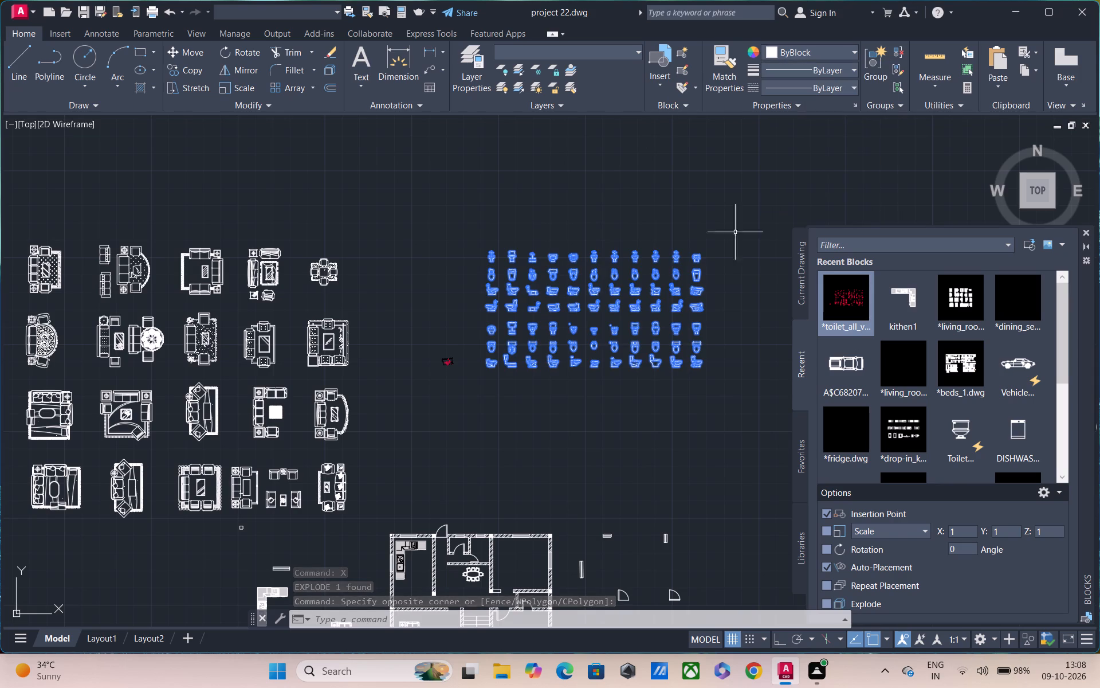
pyautogui.press('`')
pyautogui.press('Escape')
pyautogui.press('Escape')
# Copy the plan-view toilet with its small wall fitting from the fifth column of symbols to just outside the top wall, above the bathrooms.
pyautogui.scroll(2, 566, 327)
pyautogui.moveTo(563, 314); pyautogui.dragTo(562, 205, button='middle')
pyautogui.scroll(2, 562, 240)
pyautogui.click(581, 260)
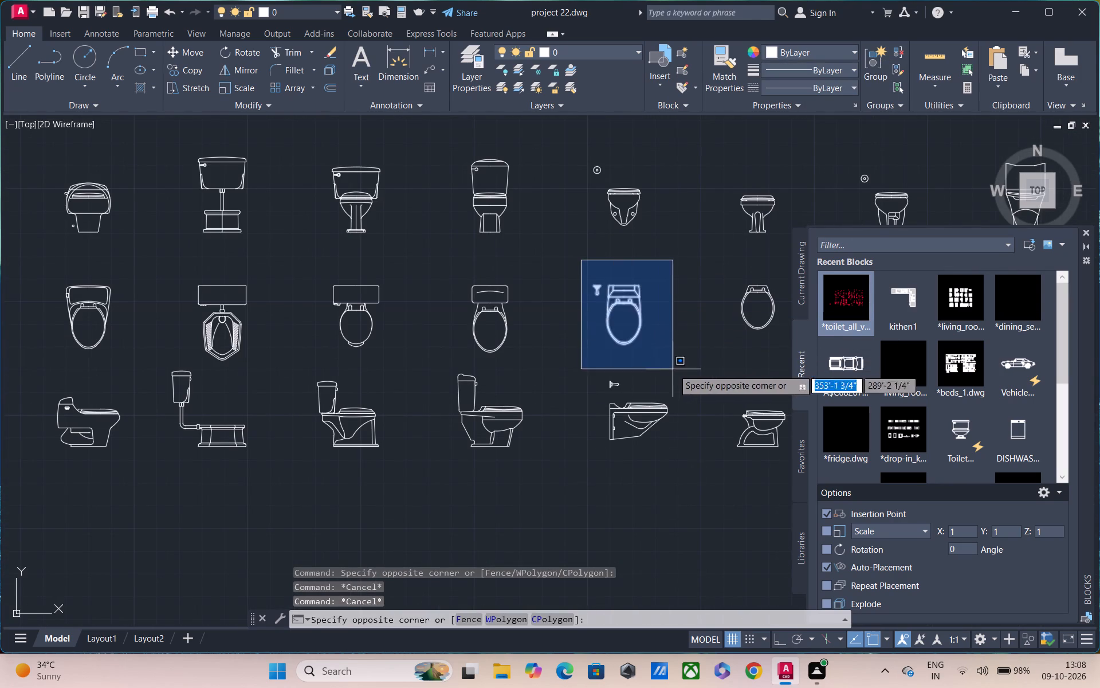
pyautogui.click(673, 369)
pyautogui.write('co')
pyautogui.press('space')
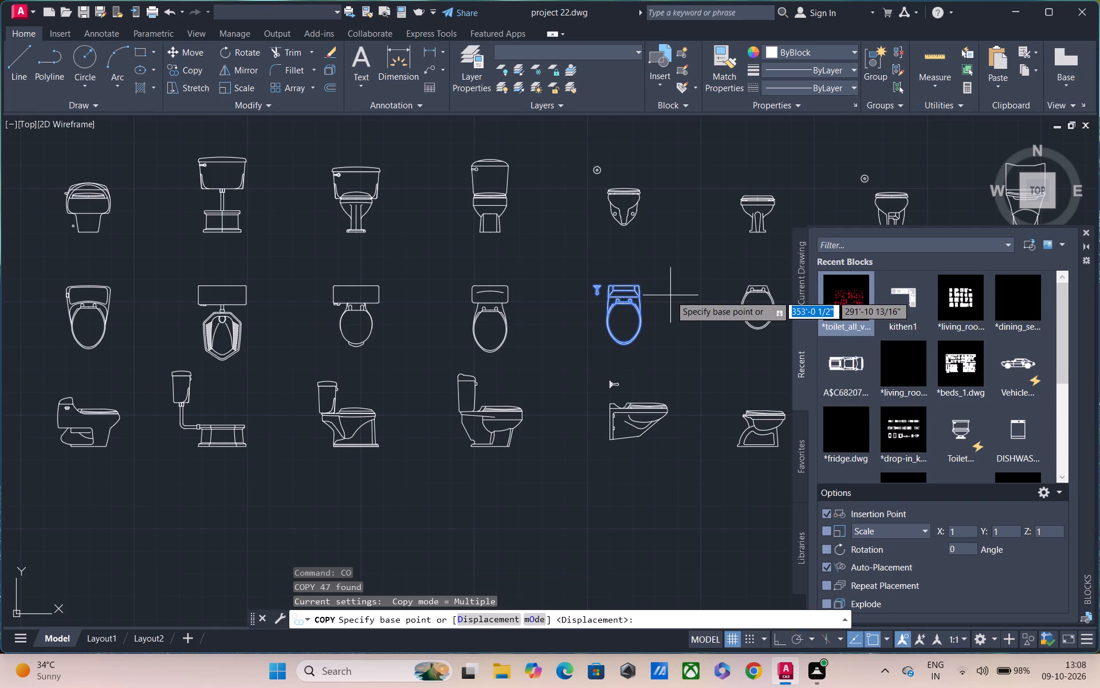
pyautogui.click(622, 283)
pyautogui.scroll(-1, 572, 334)
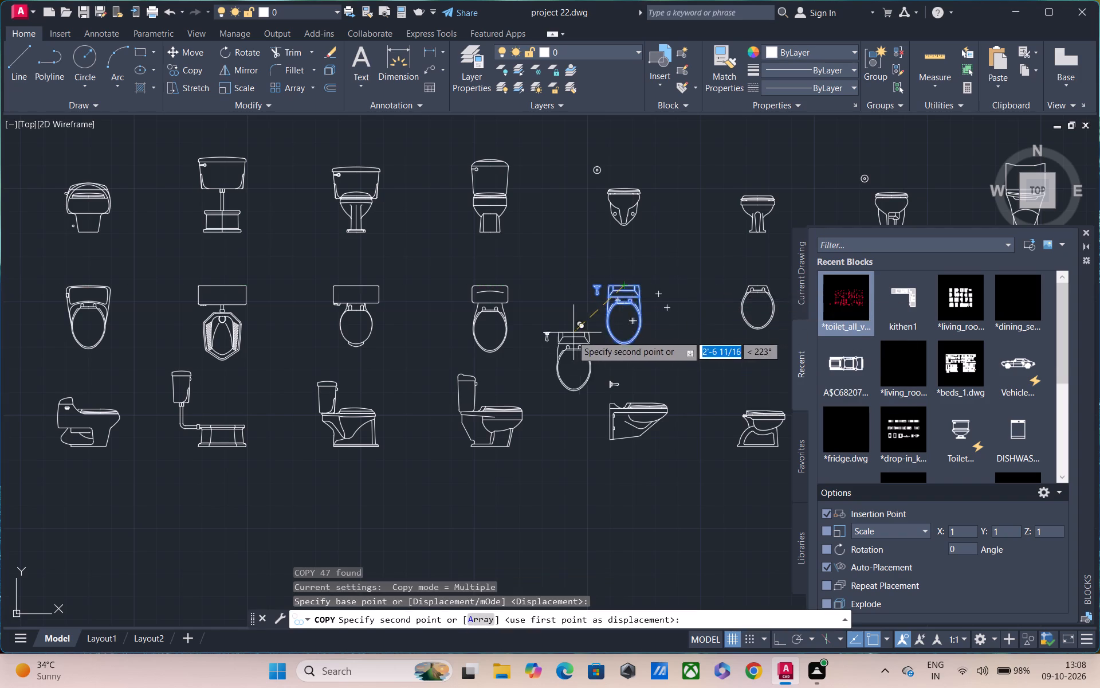
pyautogui.scroll(-2, 572, 335)
pyautogui.moveTo(571, 321); pyautogui.dragTo(602, 14, button='middle')
pyautogui.scroll(1, 457, 346)
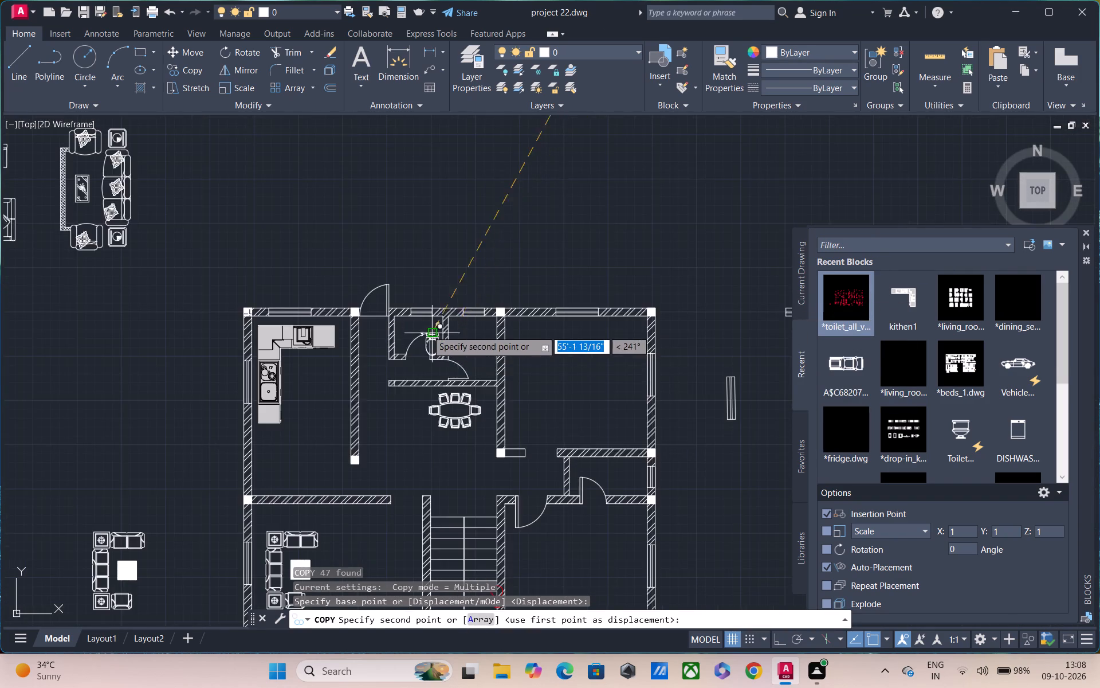
pyautogui.scroll(2, 427, 330)
pyautogui.scroll(2, 373, 300)
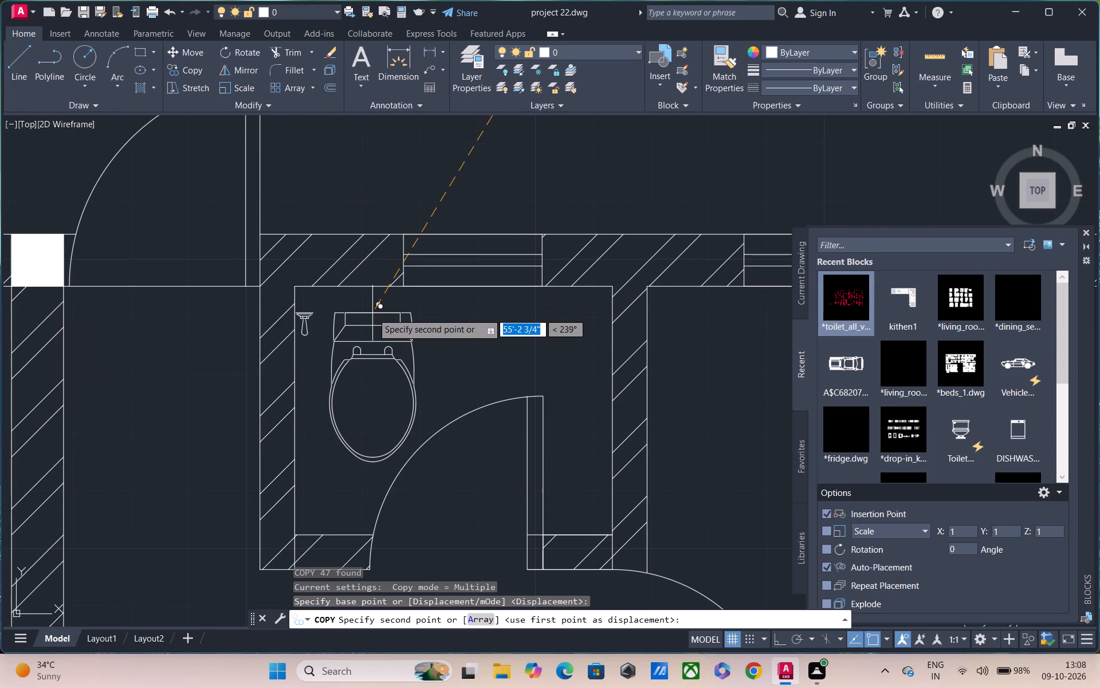
pyautogui.scroll(-2, 372, 313)
pyautogui.click(466, 143)
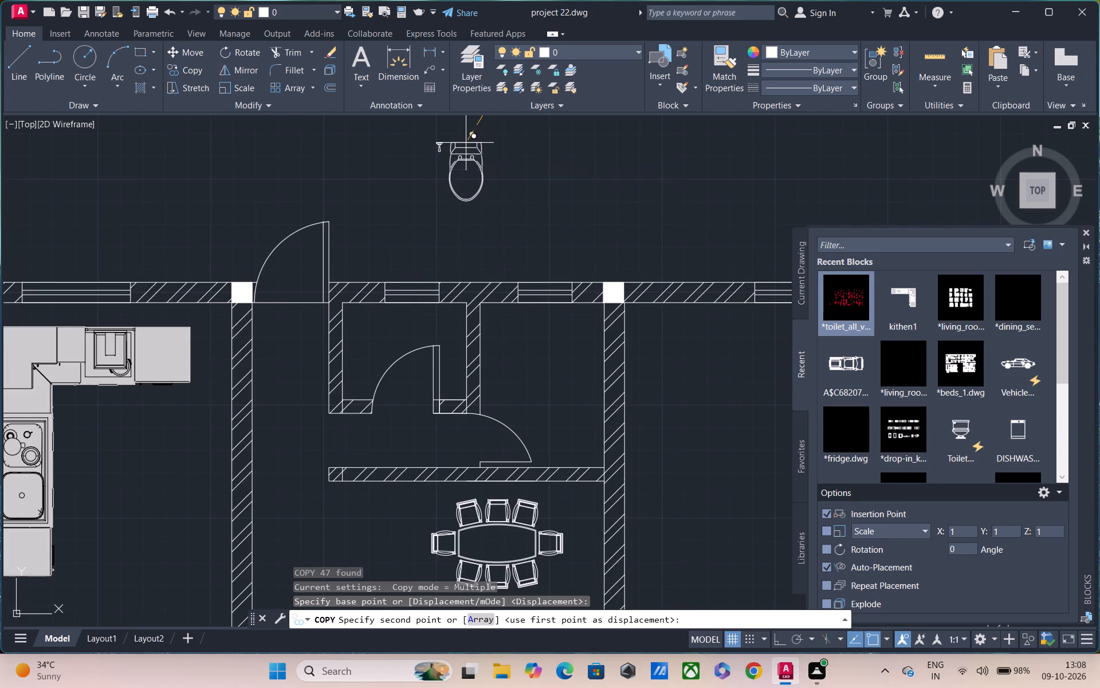
pyautogui.press('Escape')
# Scale the copied plan-view toilet and its fitting down to about two-thirds size, using a base point on the toilet.
pyautogui.moveTo(465, 195); pyautogui.dragTo(468, 250, button='middle')
pyautogui.moveTo(396, 161); pyautogui.dragTo(398, 162)
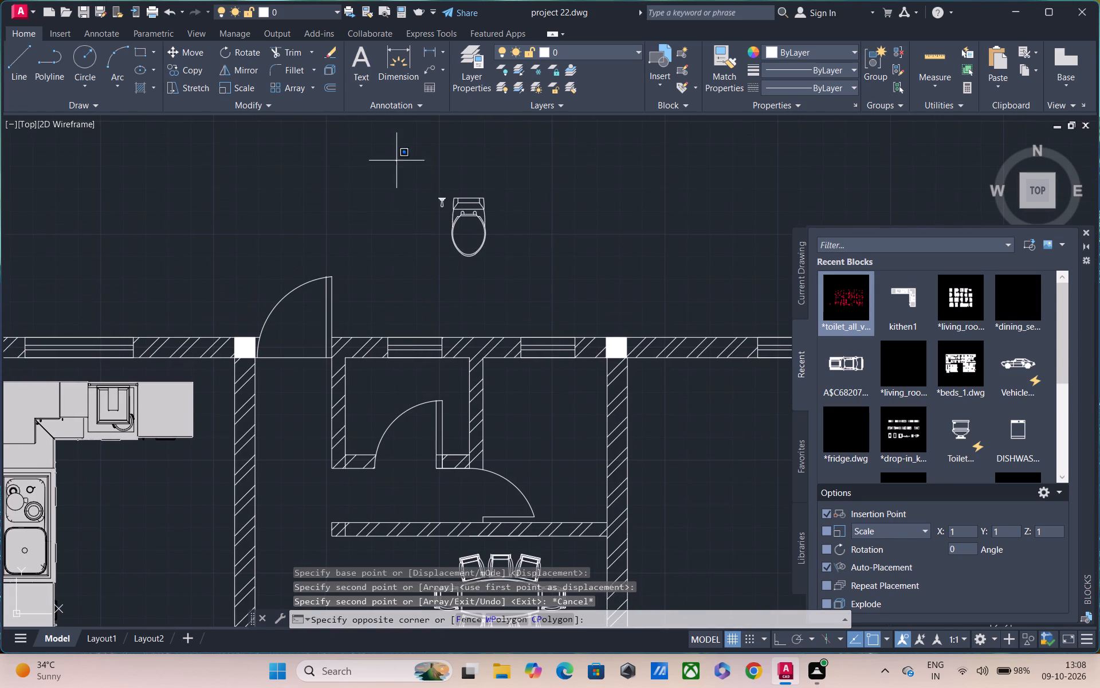
pyautogui.moveTo(398, 162); pyautogui.dragTo(411, 172)
pyautogui.click(508, 268)
pyautogui.write('sc')
pyautogui.press('space')
pyautogui.scroll(1, 508, 268)
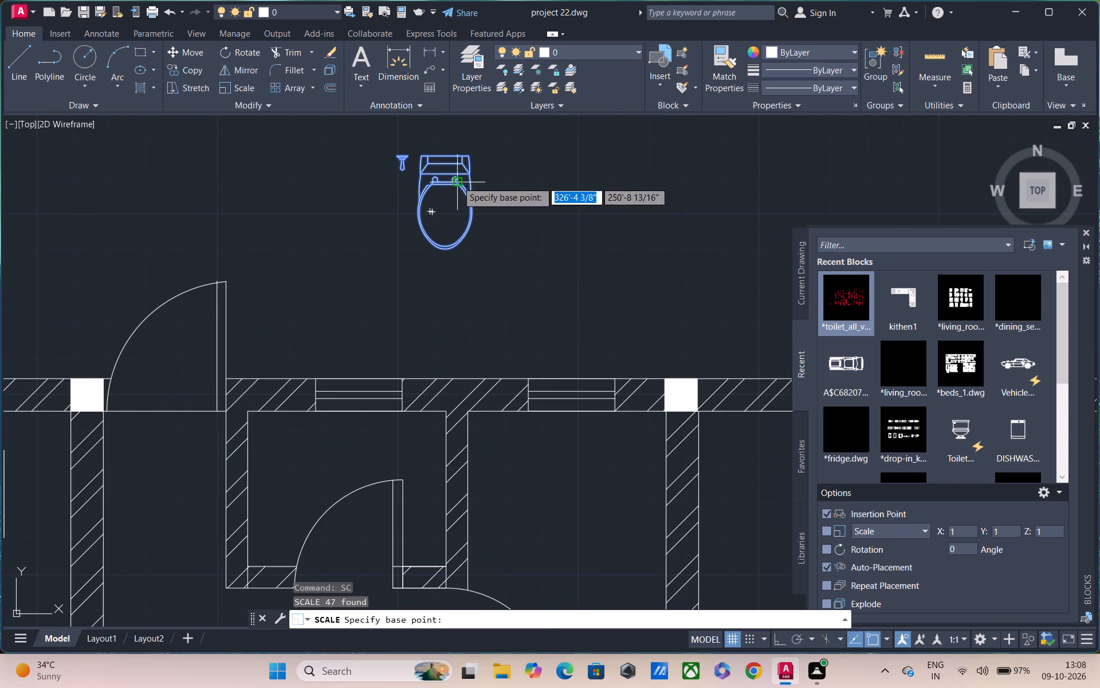
pyautogui.click(443, 191)
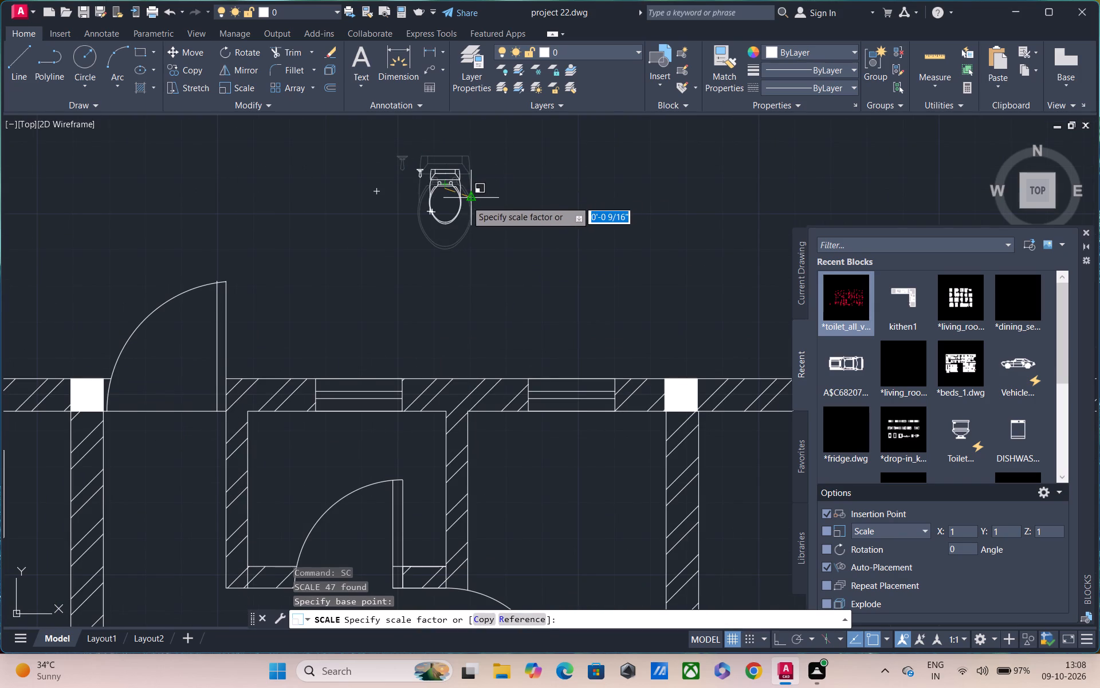
pyautogui.click(466, 201)
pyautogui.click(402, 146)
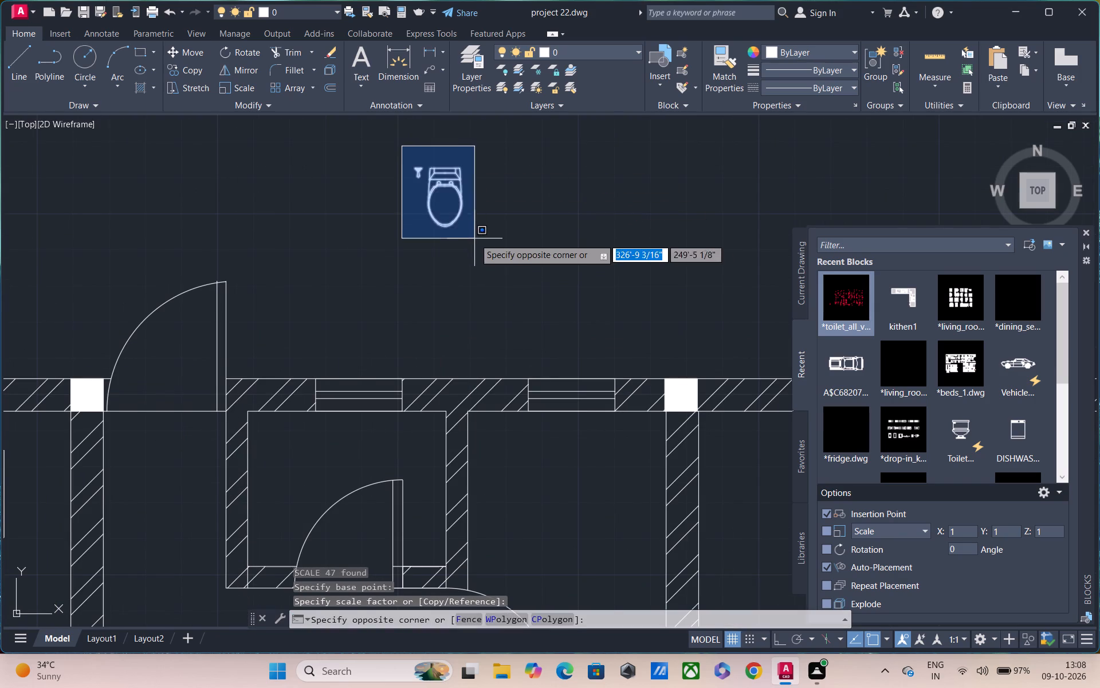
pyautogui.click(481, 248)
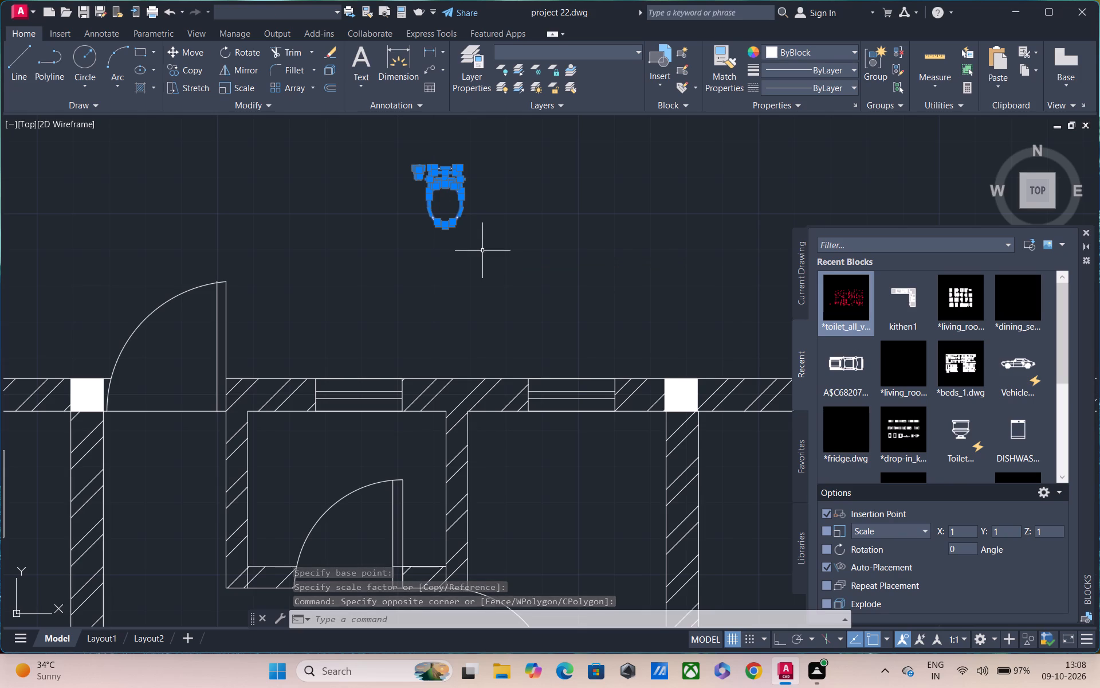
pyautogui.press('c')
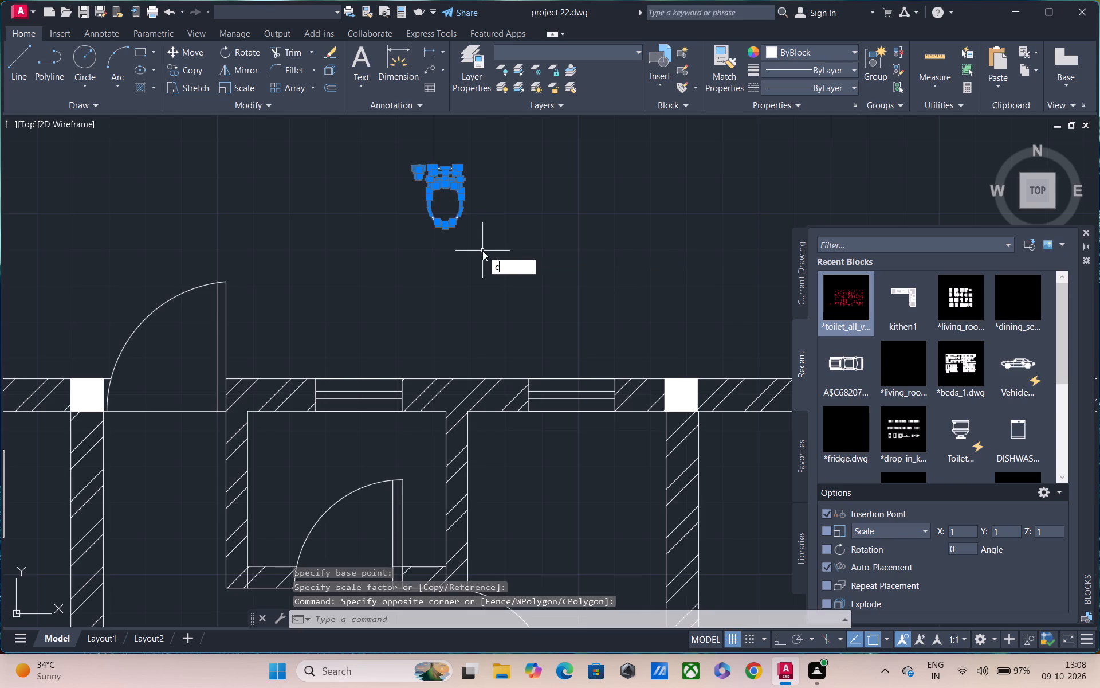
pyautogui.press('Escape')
# Move the scaled toilet and its fitting into the upper-left corner of the small bathroom beside the entrance door.
pyautogui.write('m')
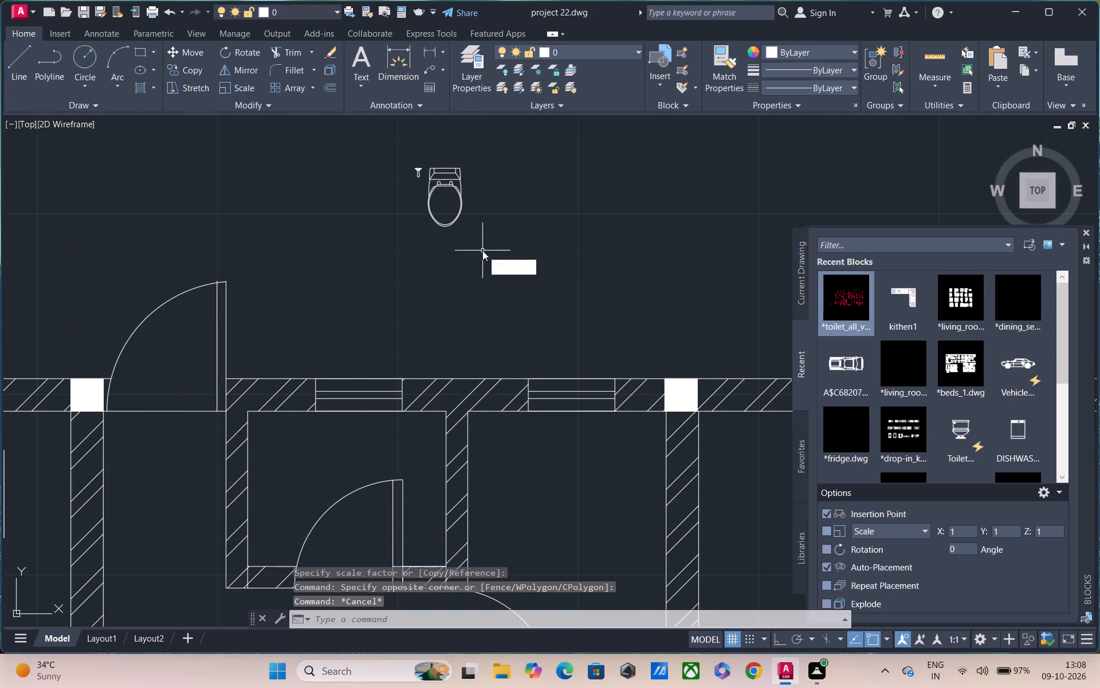
pyautogui.press('space')
pyautogui.moveTo(379, 144); pyautogui.dragTo(399, 147)
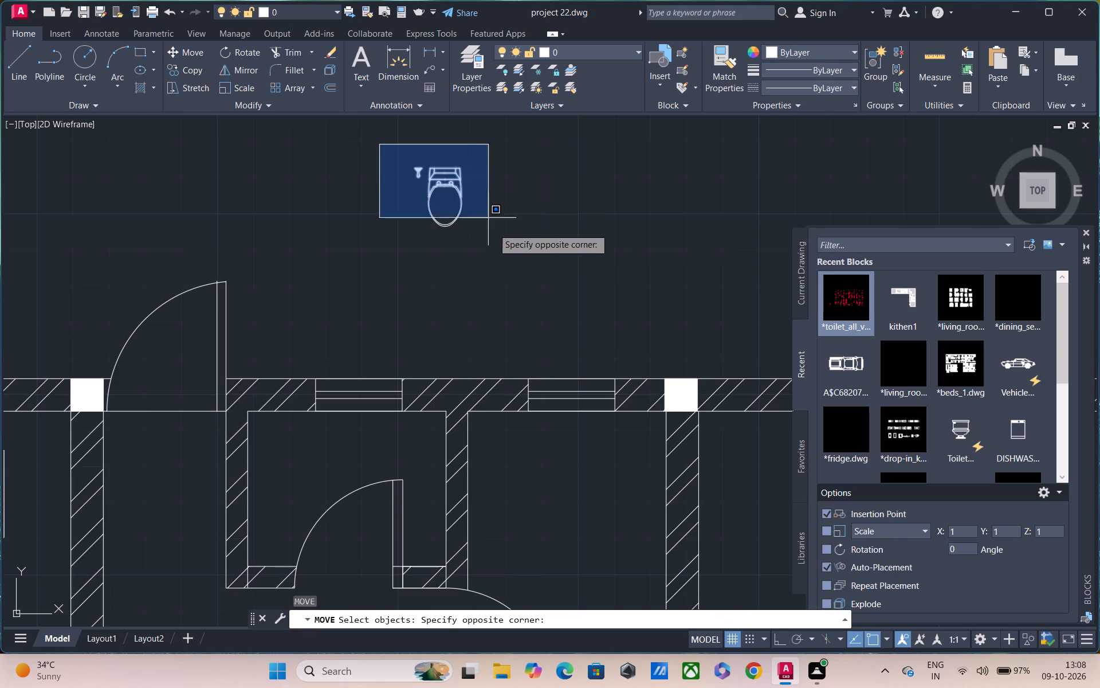
pyautogui.click(499, 248)
pyautogui.press('space')
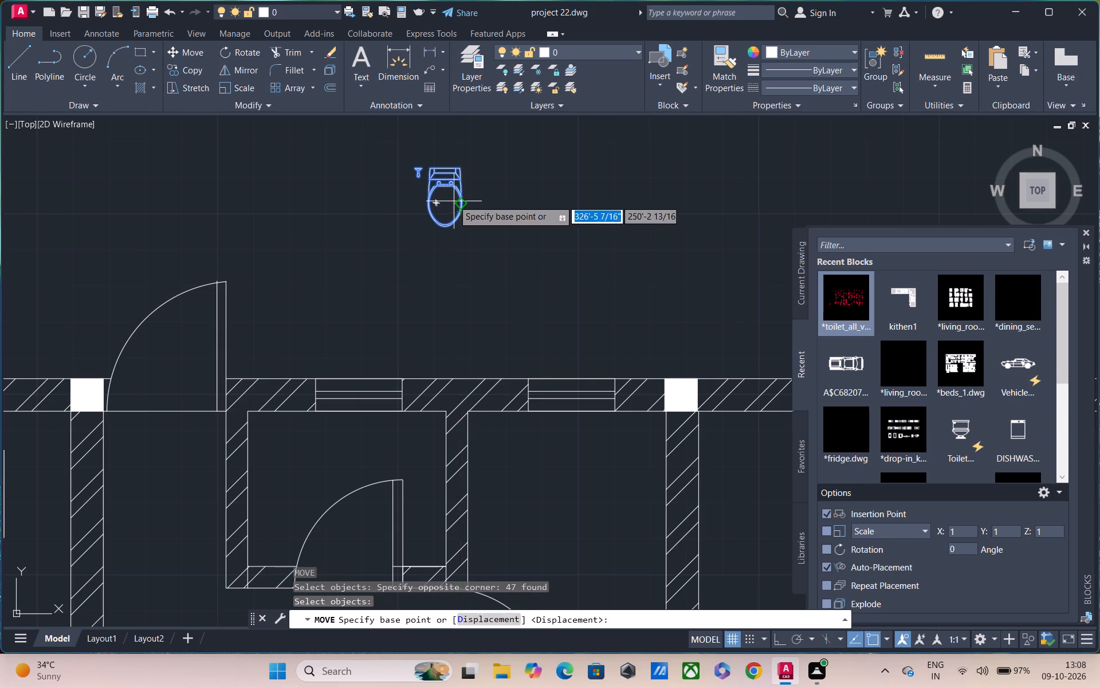
pyautogui.click(453, 200)
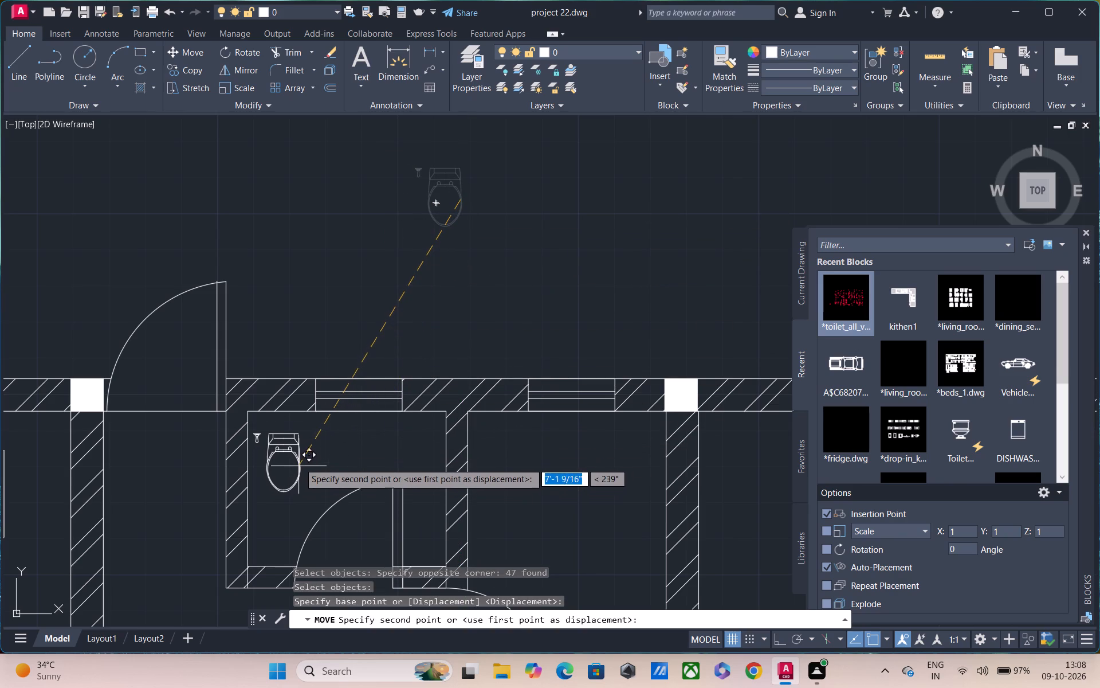
pyautogui.click(301, 458)
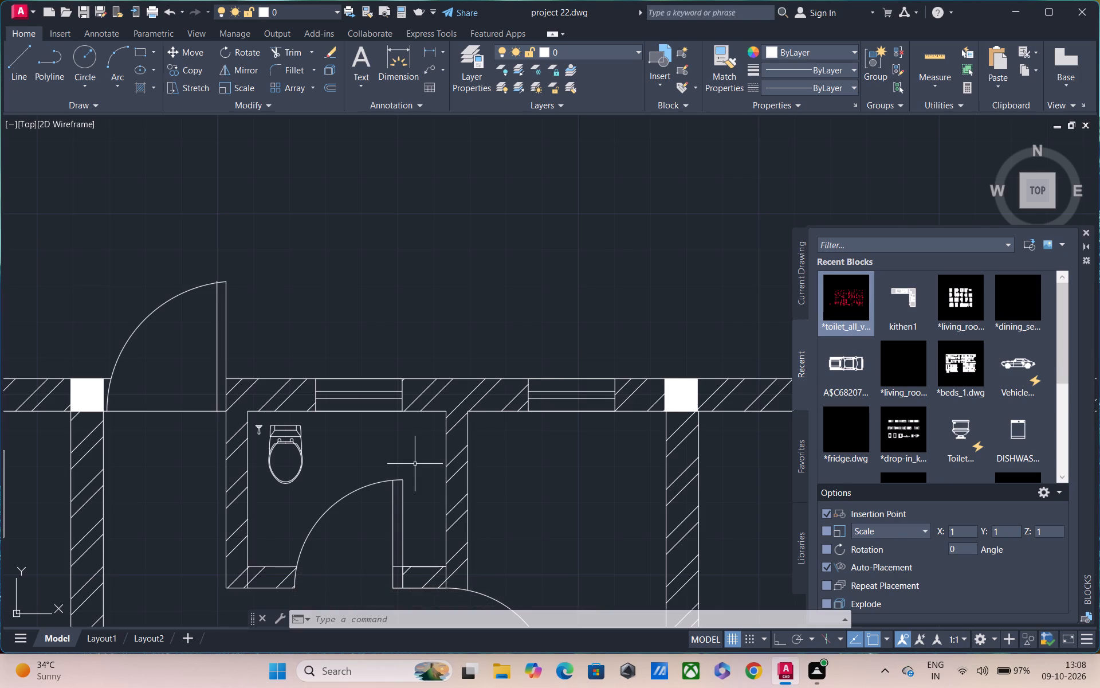
# Copy the one-piece side-view toilet from the first column of symbols into the bathroom next to the small one, placing a single copy.
pyautogui.scroll(-3, 409, 363)
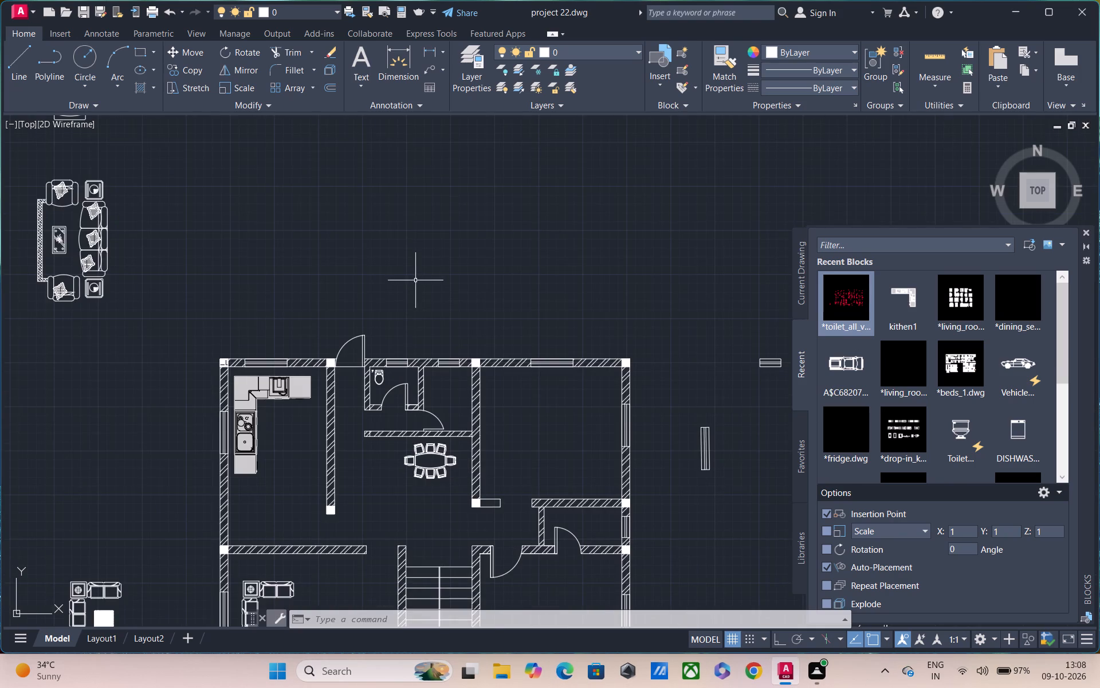
pyautogui.moveTo(411, 287); pyautogui.dragTo(406, 396, button='middle')
pyautogui.moveTo(399, 312); pyautogui.dragTo(399, 424, button='middle')
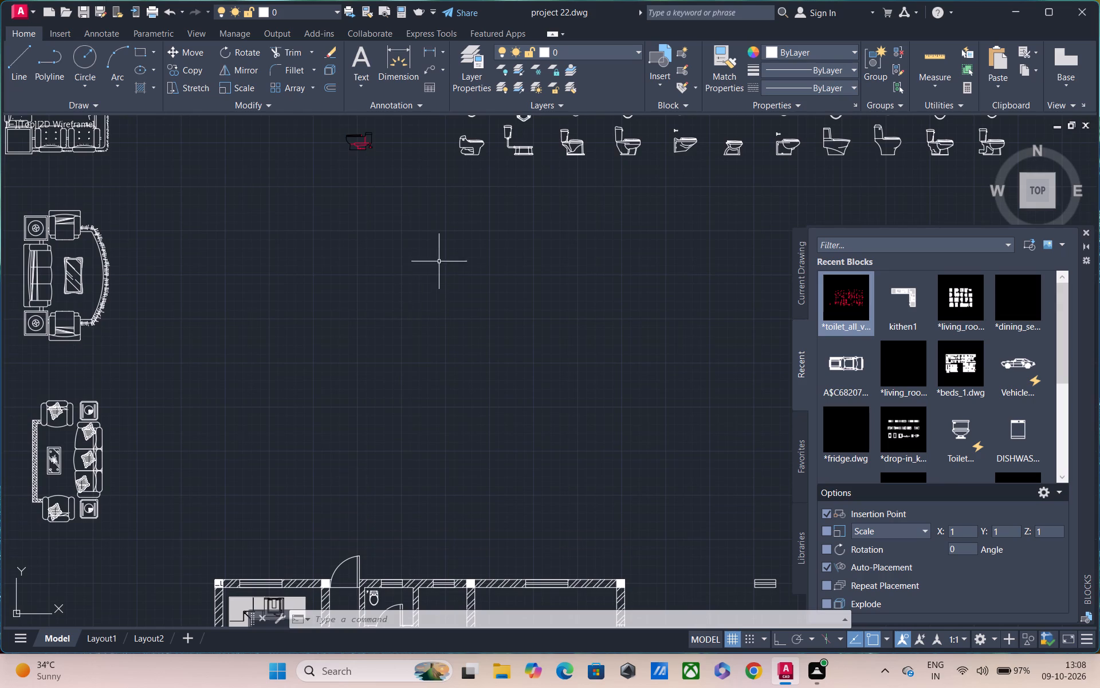
pyautogui.moveTo(440, 278); pyautogui.dragTo(435, 362, button='middle')
pyautogui.moveTo(447, 287); pyautogui.dragTo(447, 333, button='middle')
pyautogui.scroll(3, 449, 261)
pyautogui.moveTo(447, 248); pyautogui.dragTo(474, 282)
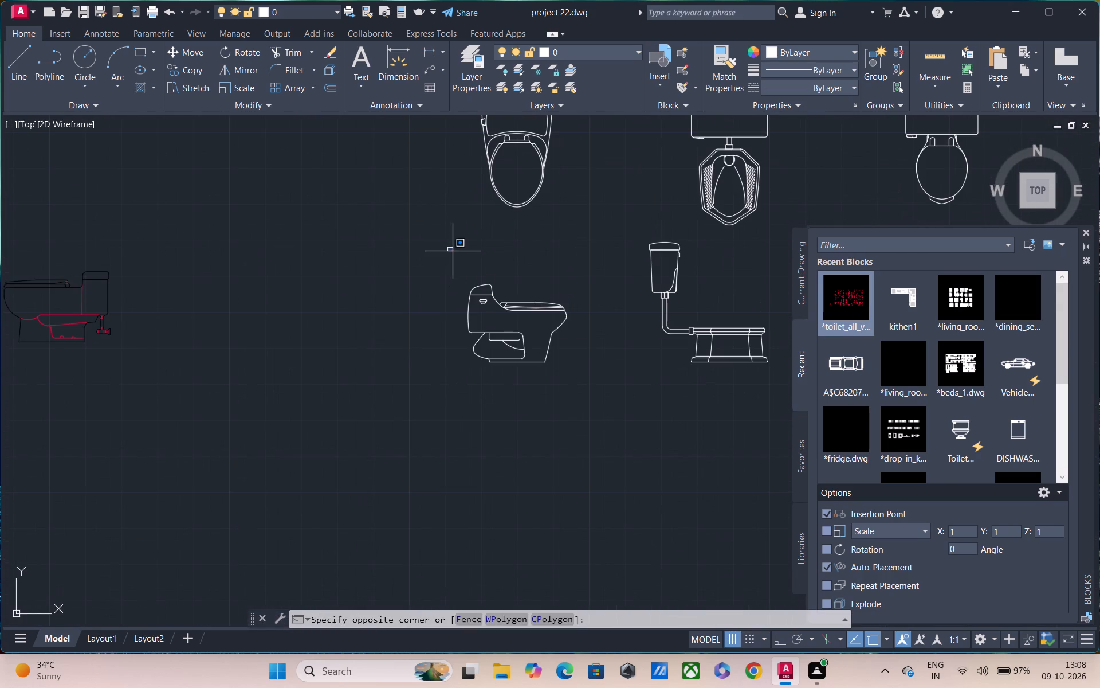
pyautogui.moveTo(474, 282); pyautogui.dragTo(486, 297)
pyautogui.click(579, 404)
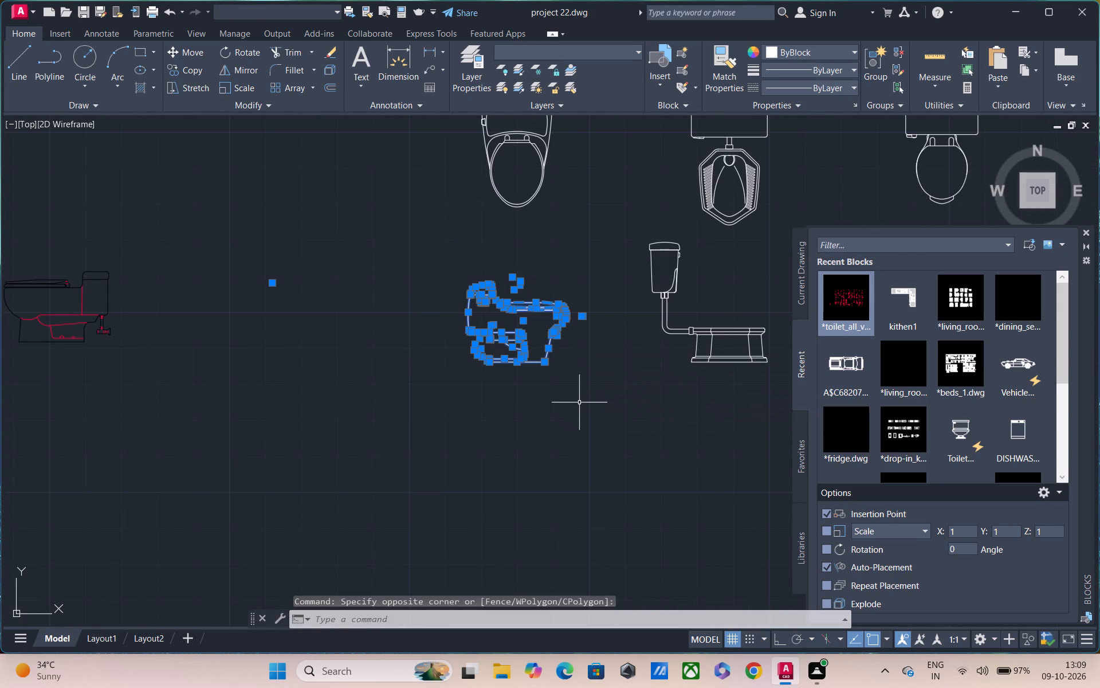
pyautogui.write('co')
pyautogui.press('space')
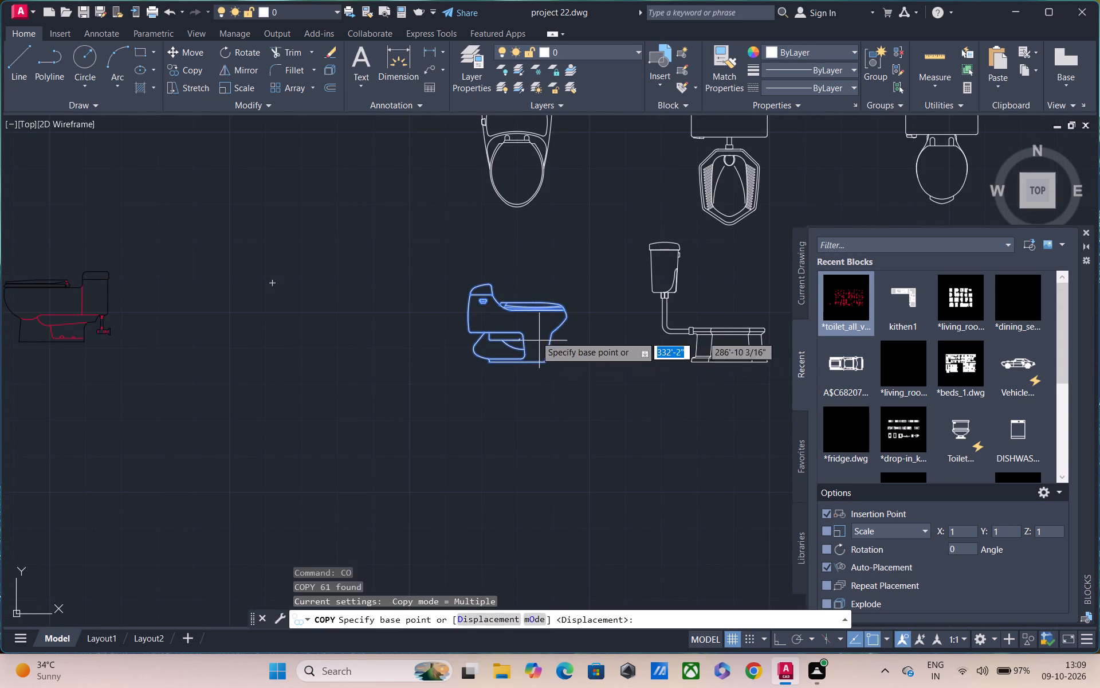
pyautogui.click(535, 335)
pyautogui.scroll(-4, 535, 393)
pyautogui.moveTo(519, 409); pyautogui.dragTo(403, 65, button='middle')
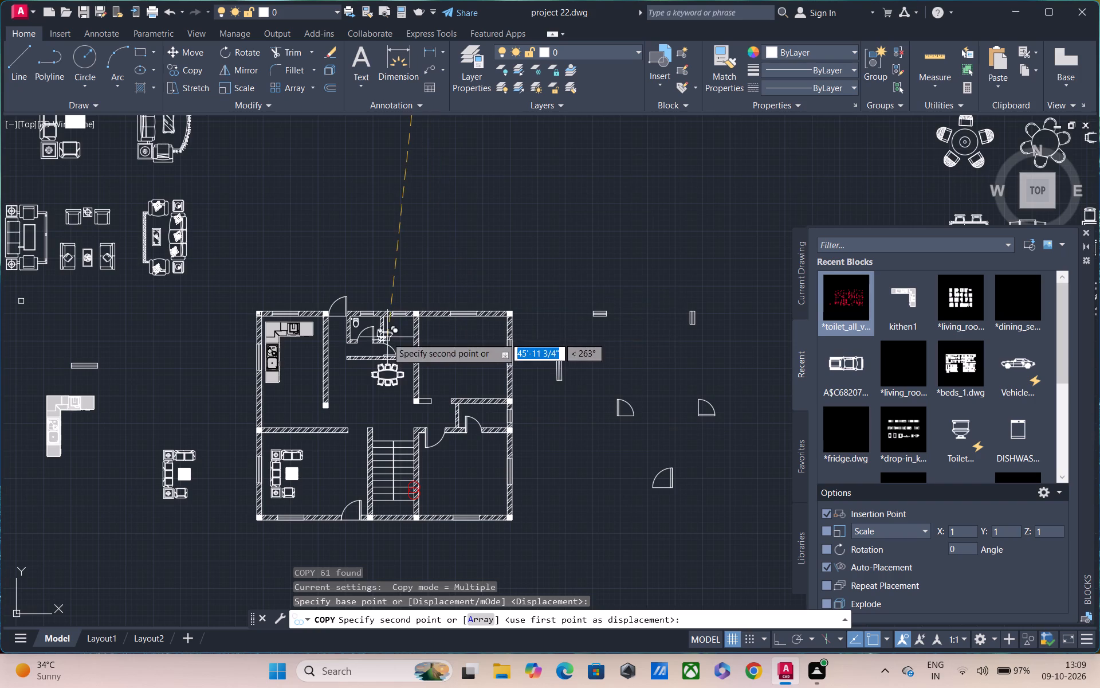
pyautogui.scroll(4, 390, 333)
pyautogui.click(433, 295)
pyautogui.scroll(-1, 457, 415)
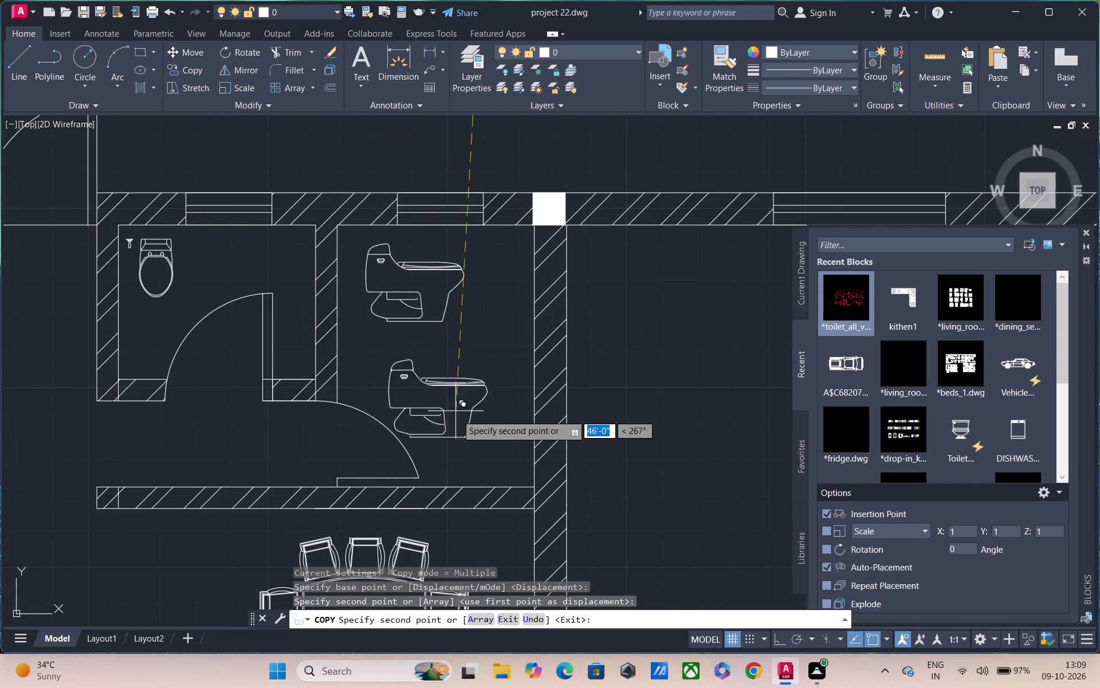
pyautogui.scroll(-1, 457, 415)
pyautogui.moveTo(456, 429); pyautogui.dragTo(455, 281, button='middle')
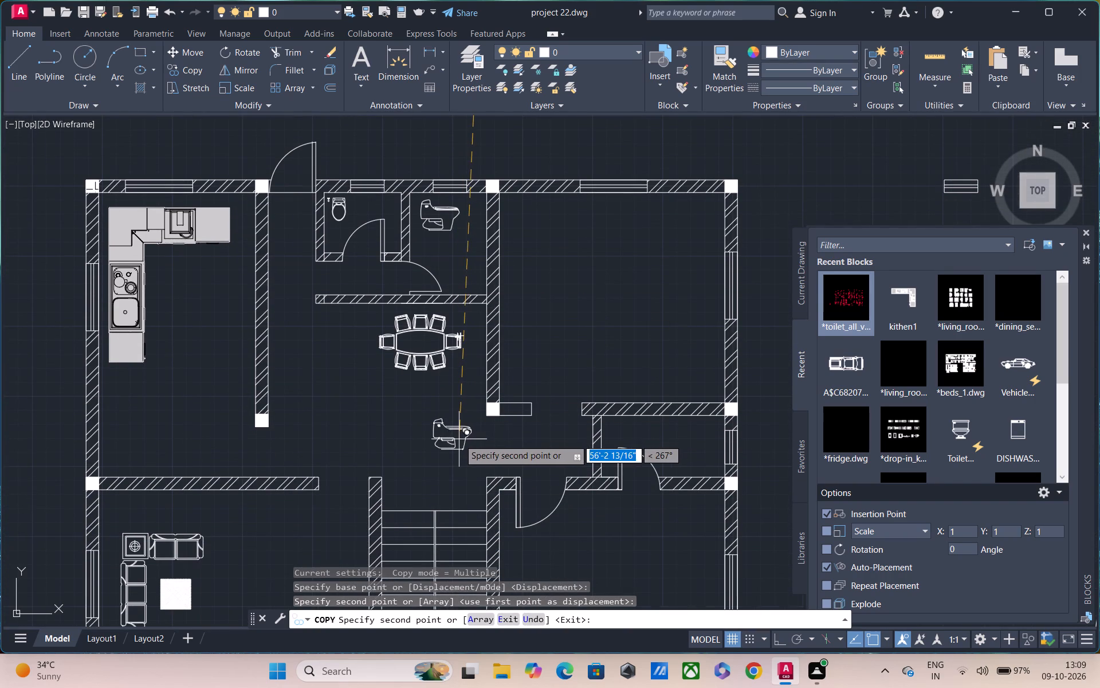
pyautogui.moveTo(496, 427); pyautogui.dragTo(462, 241, button='middle')
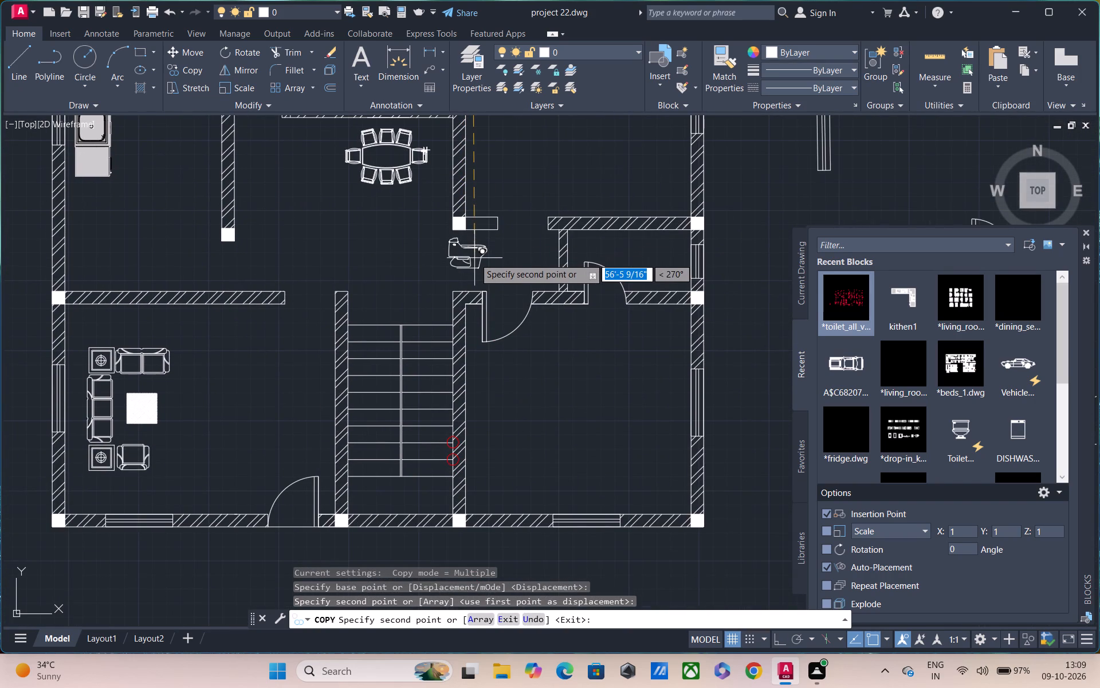
pyautogui.press('`')
pyautogui.press('Escape')
# Copy the plan-view toilet and its wall fitting from the small bathroom to the upper-right area of the bathroom by the right exterior wall.
pyautogui.moveTo(438, 256); pyautogui.dragTo(474, 424, button='middle')
pyautogui.moveTo(434, 322); pyautogui.dragTo(444, 383, button='middle')
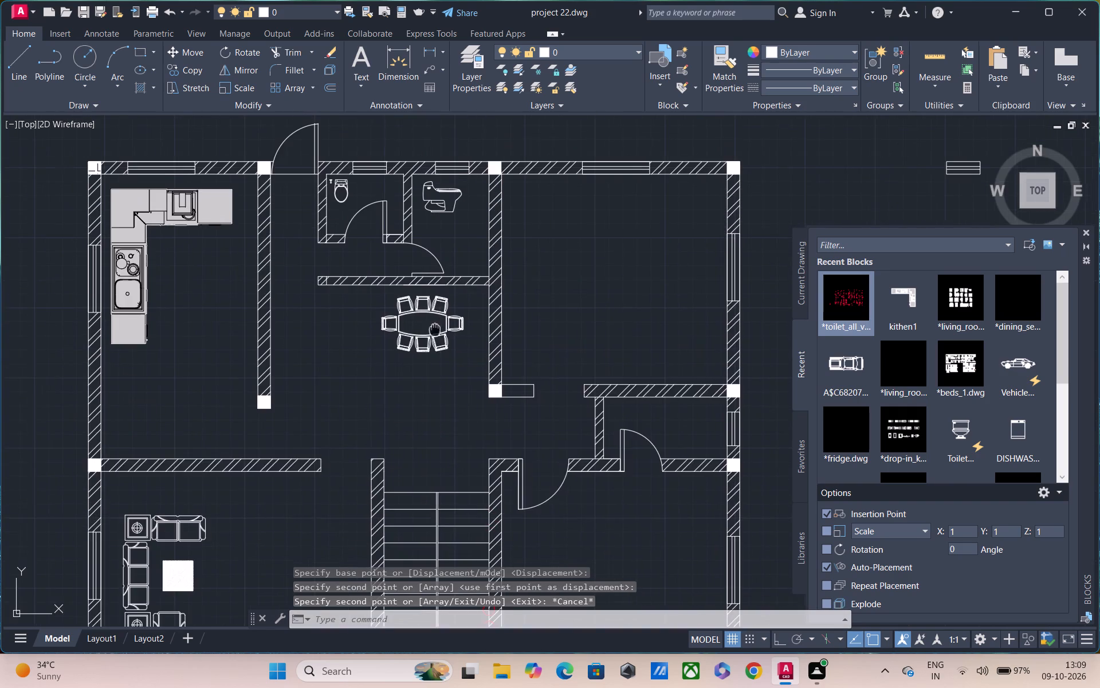
pyautogui.moveTo(444, 383); pyautogui.dragTo(444, 385, button='middle')
pyautogui.scroll(3, 383, 268)
pyautogui.moveTo(352, 253); pyautogui.dragTo(419, 457, button='middle')
pyautogui.scroll(-2, 419, 427)
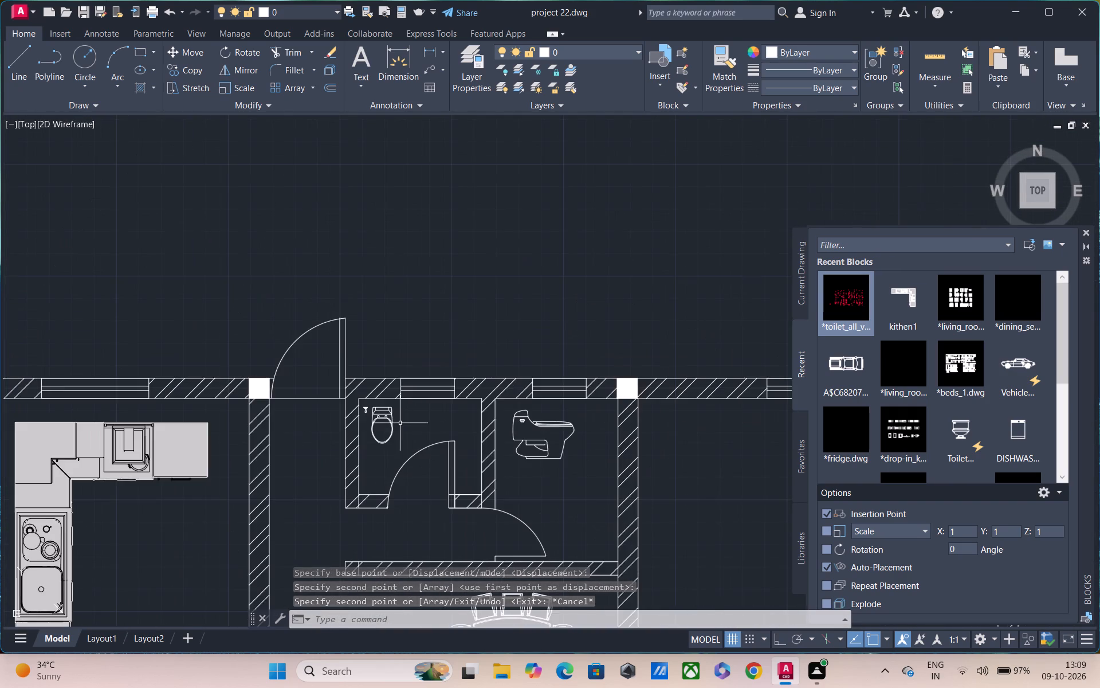
pyautogui.scroll(3, 394, 425)
pyautogui.moveTo(258, 344); pyautogui.dragTo(260, 354)
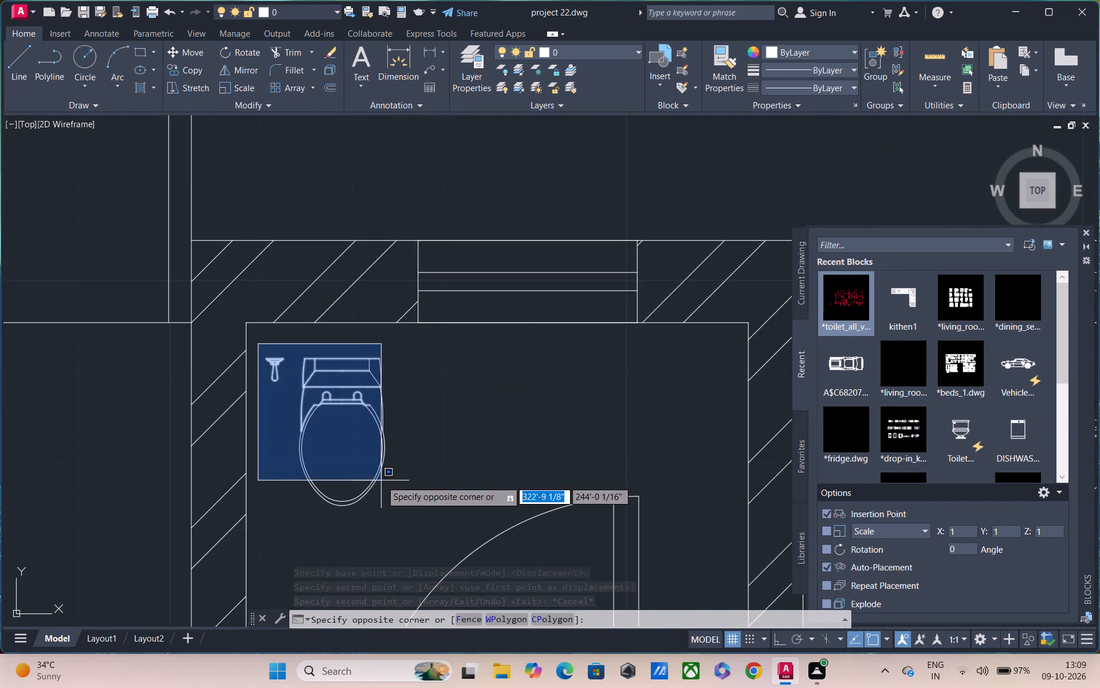
pyautogui.click(415, 519)
pyautogui.write('co')
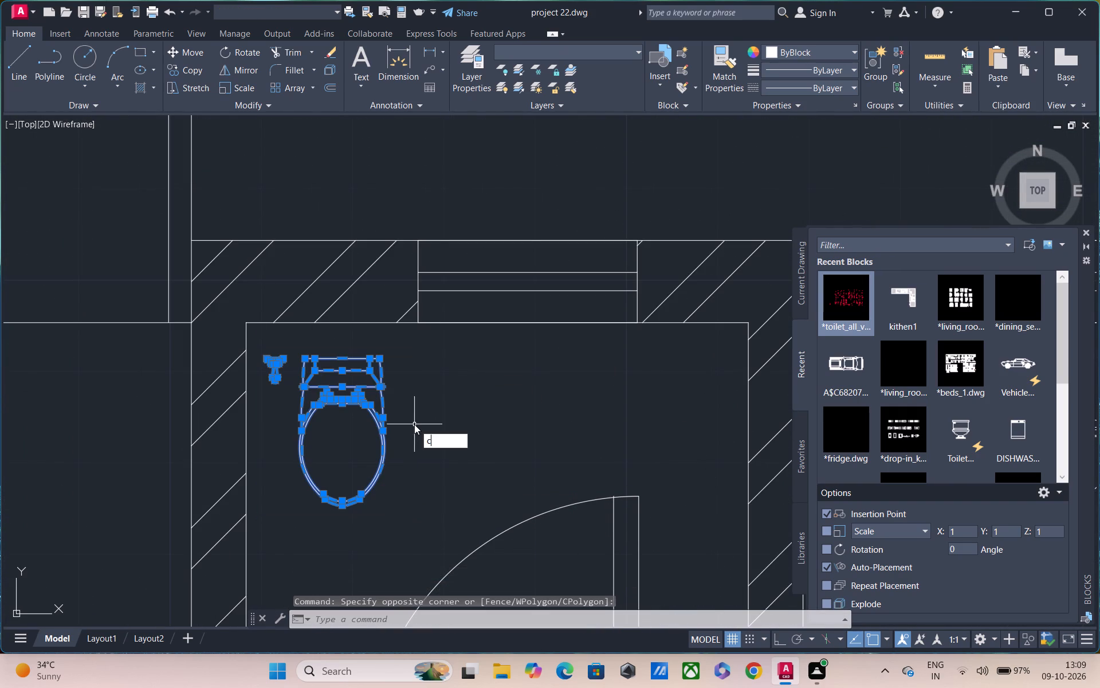
pyautogui.press('space')
pyautogui.click(337, 369)
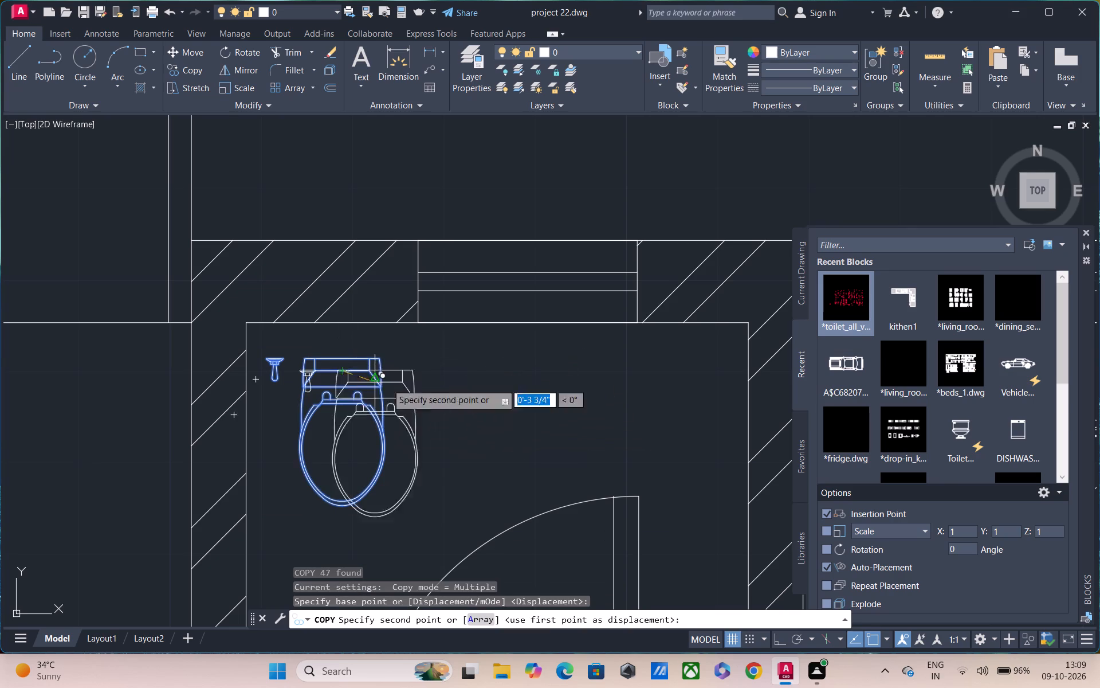
pyautogui.scroll(-4, 438, 395)
pyautogui.moveTo(441, 396); pyautogui.dragTo(336, 226, button='middle')
pyautogui.scroll(1, 362, 272)
pyautogui.scroll(-1, 465, 342)
pyautogui.moveTo(463, 340); pyautogui.dragTo(132, 0, button='middle')
pyautogui.moveTo(232, 136); pyautogui.dragTo(245, 175, button='middle')
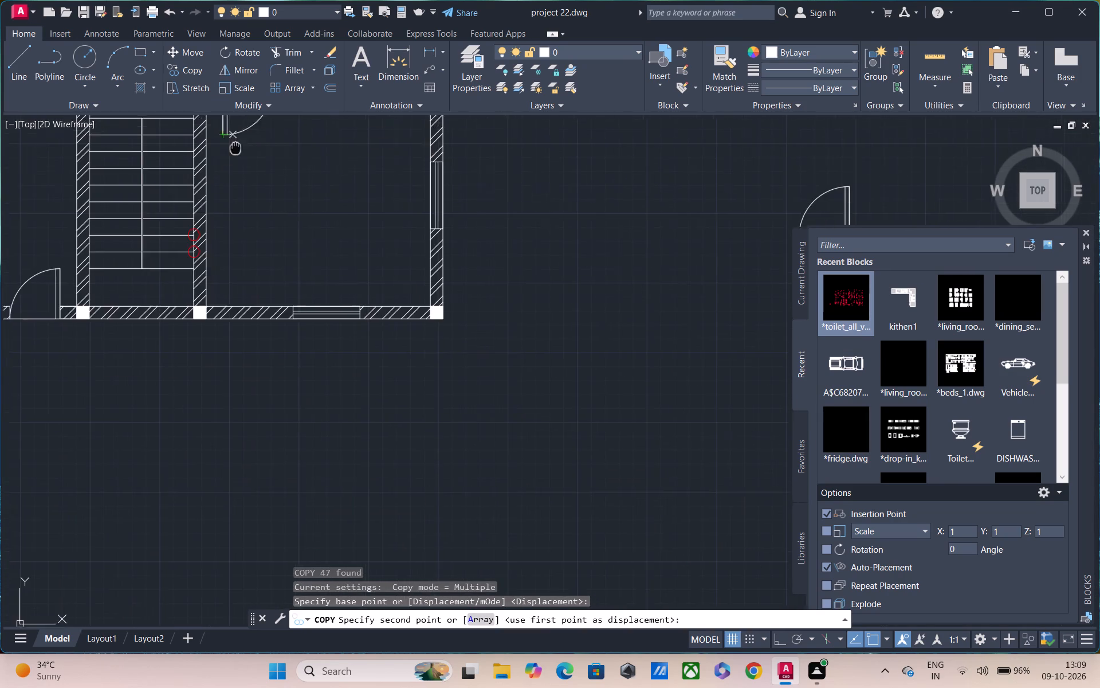
pyautogui.moveTo(245, 175); pyautogui.dragTo(309, 435, button='middle')
pyautogui.scroll(3, 390, 380)
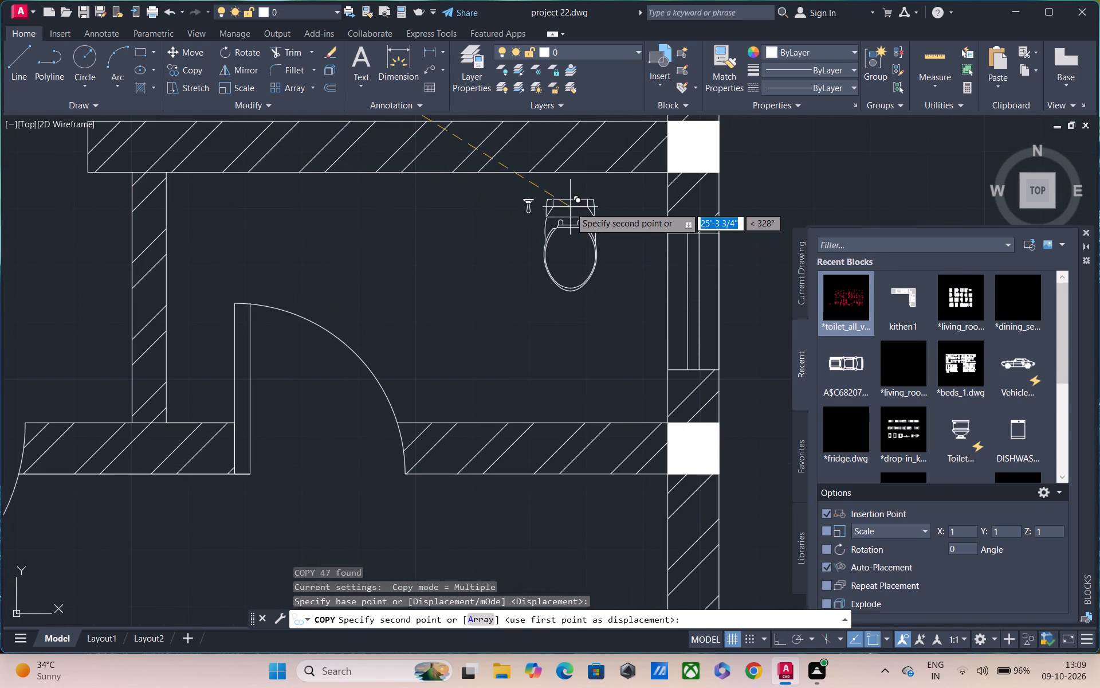
pyautogui.click(570, 207)
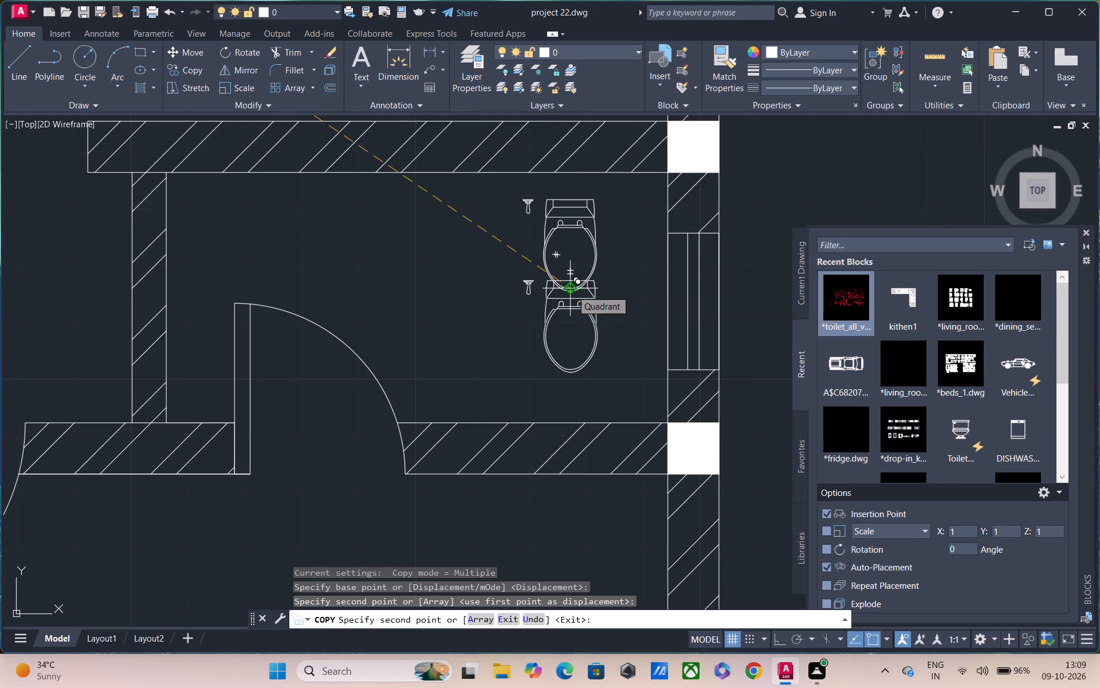
pyautogui.press('Escape')
# Insert the beds_1.dwg block collection in the empty area to the left of the house plan.
pyautogui.scroll(-3, 570, 244)
pyautogui.moveTo(559, 288); pyautogui.dragTo(536, 166, button='middle')
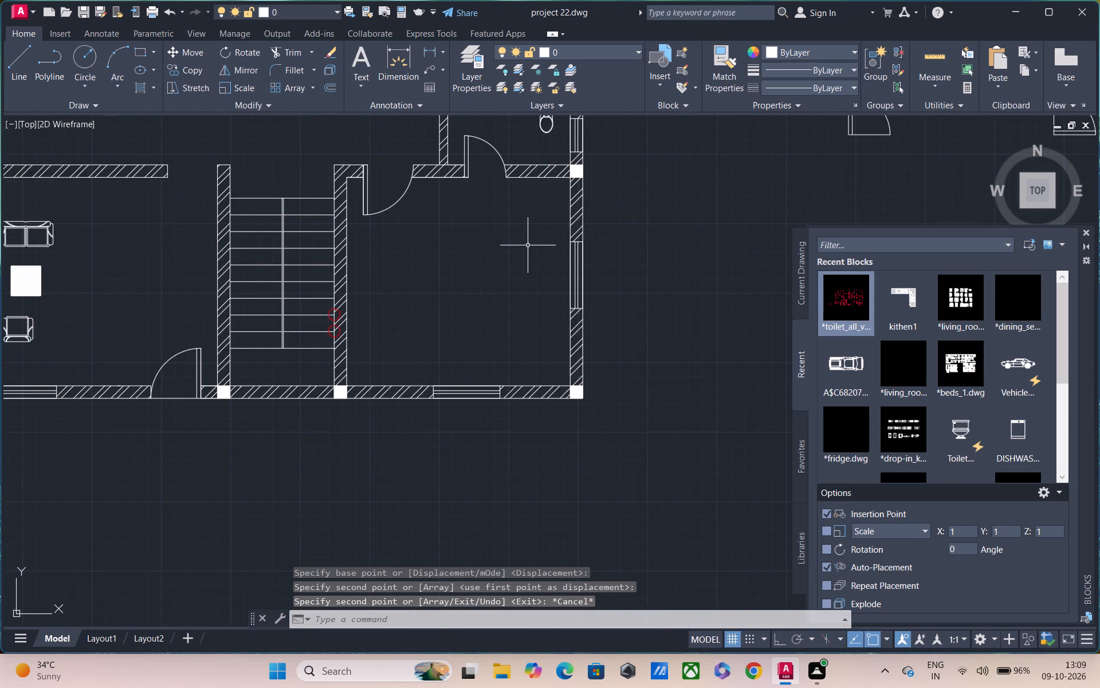
pyautogui.moveTo(528, 256); pyautogui.dragTo(571, 423, button='middle')
pyautogui.scroll(1, 571, 423)
pyautogui.scroll(-2, 564, 399)
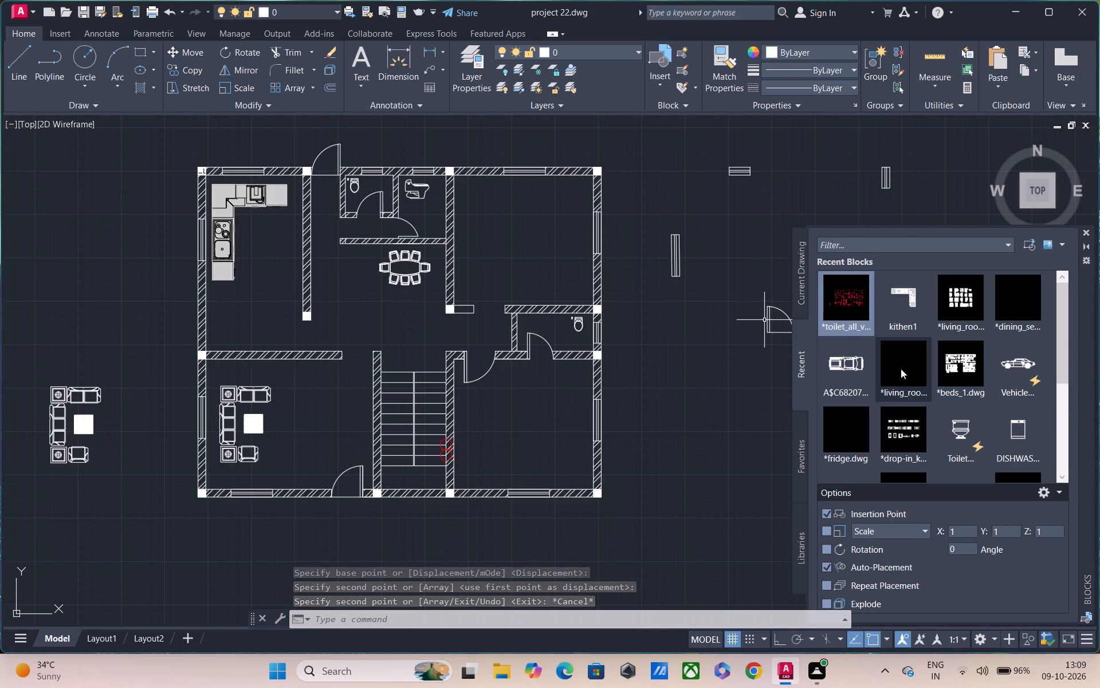
pyautogui.scroll(2, 914, 365)
pyautogui.scroll(-1, 916, 362)
pyautogui.scroll(2, 916, 355)
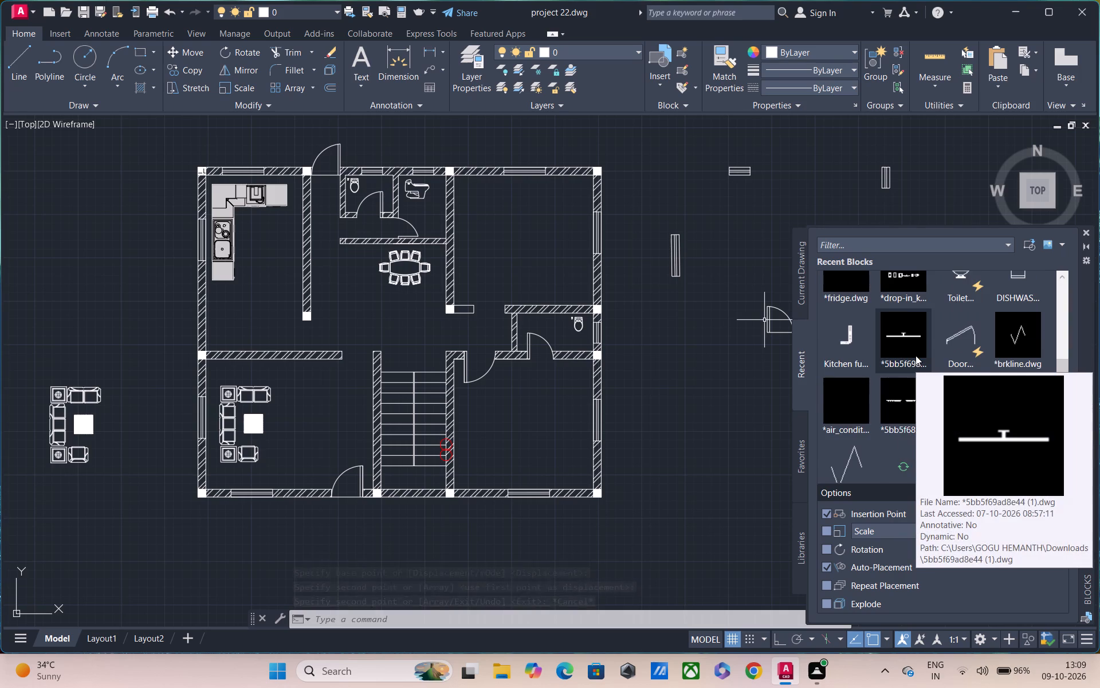
pyautogui.scroll(2, 916, 355)
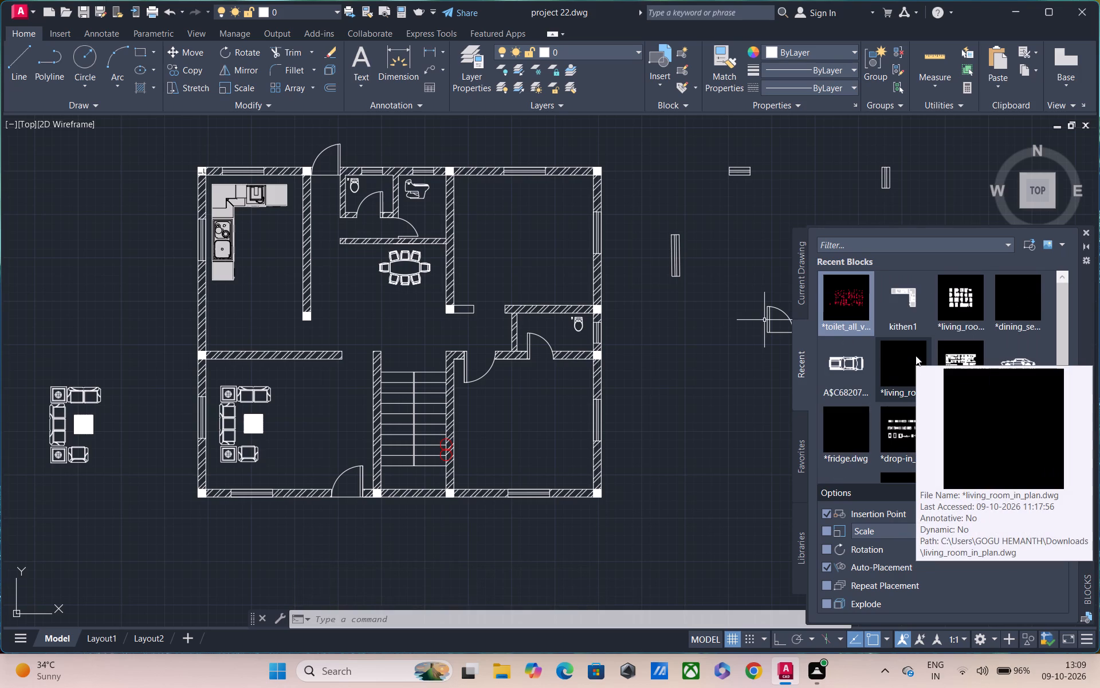
pyautogui.scroll(-2, 904, 343)
pyautogui.scroll(4, 903, 342)
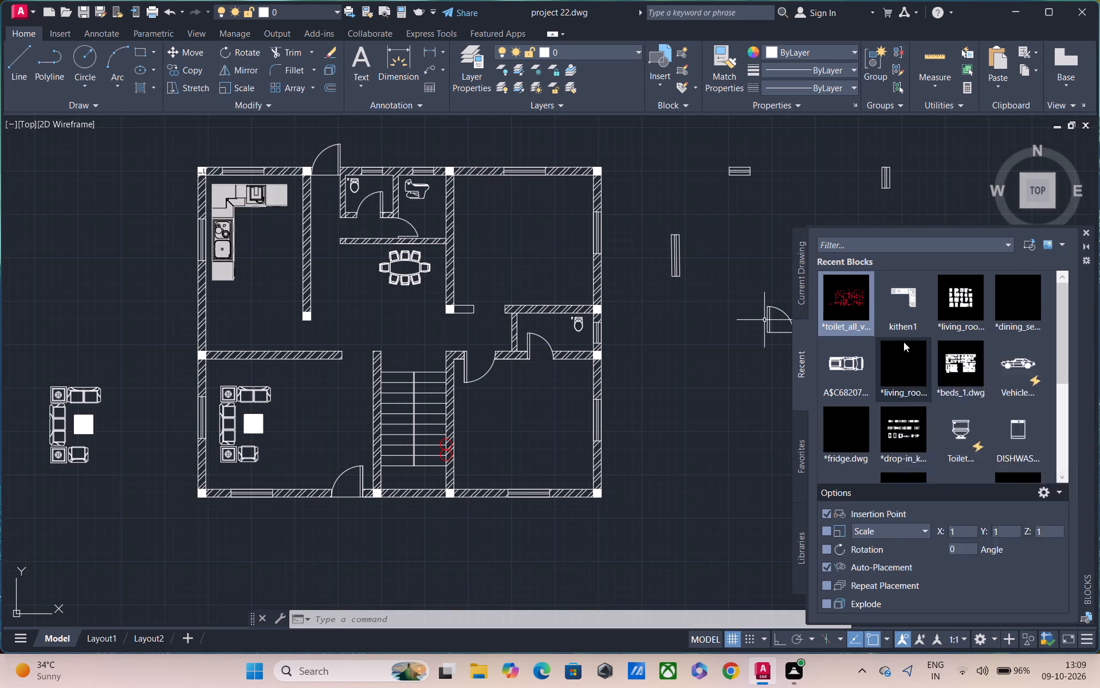
pyautogui.click(966, 375)
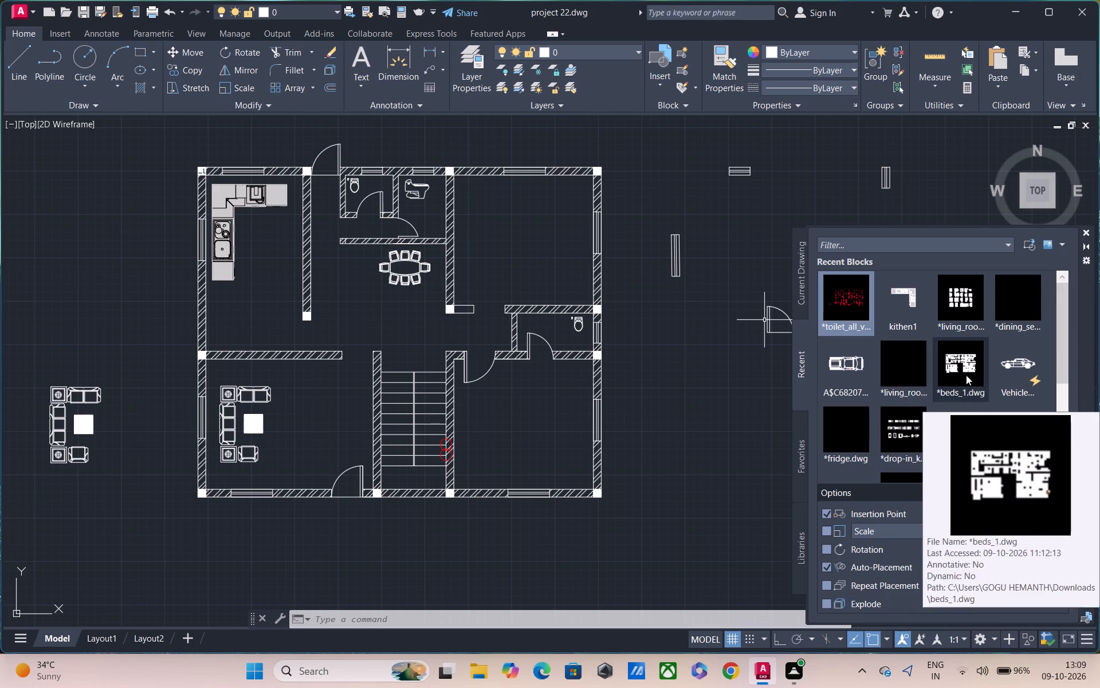
pyautogui.moveTo(630, 317); pyautogui.dragTo(855, 355, button='middle')
pyautogui.scroll(-1, 281, 214)
pyautogui.moveTo(285, 244); pyautogui.dragTo(656, 342, button='middle')
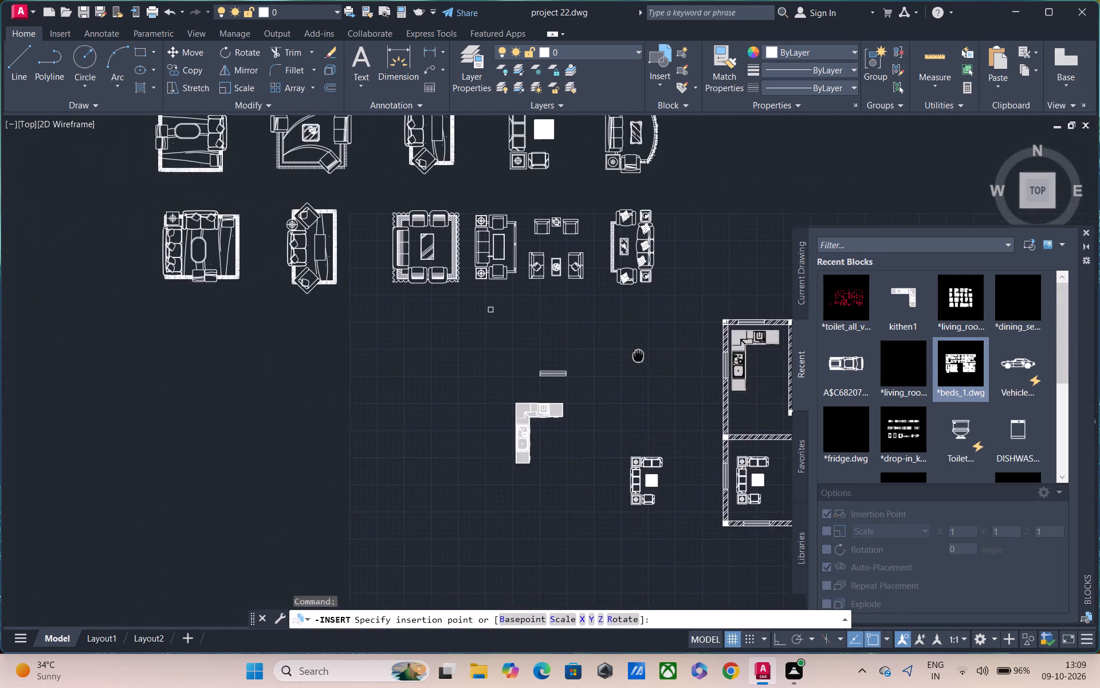
pyautogui.moveTo(656, 342); pyautogui.dragTo(658, 340, button='middle')
pyautogui.moveTo(418, 299); pyautogui.dragTo(540, 142, button='middle')
pyautogui.click(348, 284)
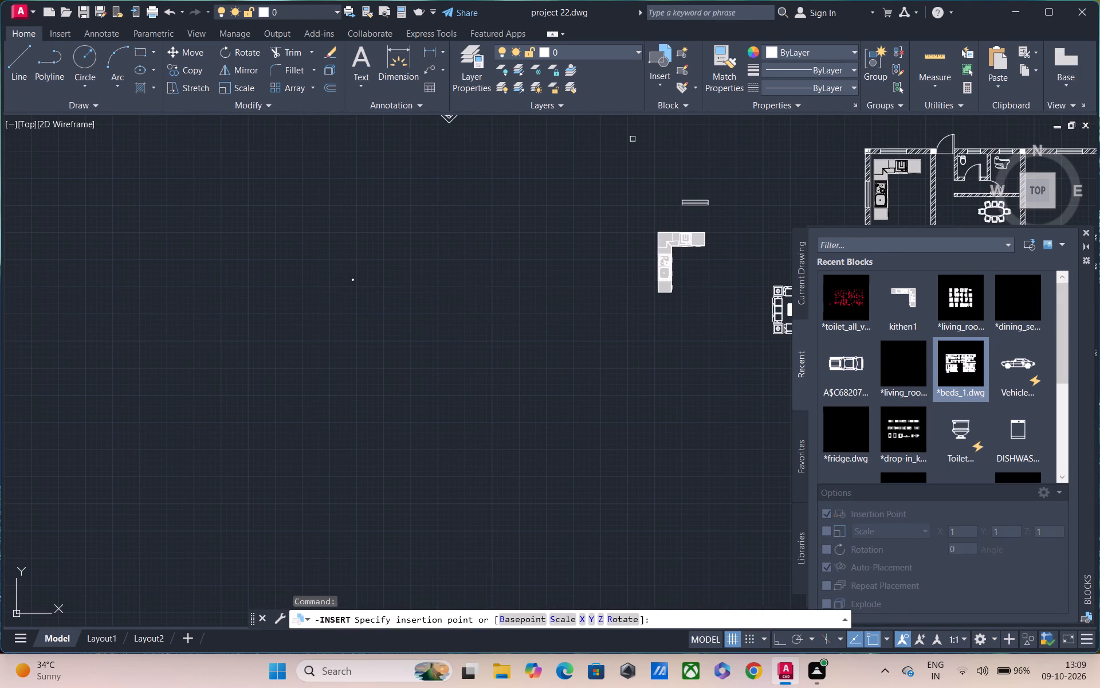
pyautogui.press('Escape')
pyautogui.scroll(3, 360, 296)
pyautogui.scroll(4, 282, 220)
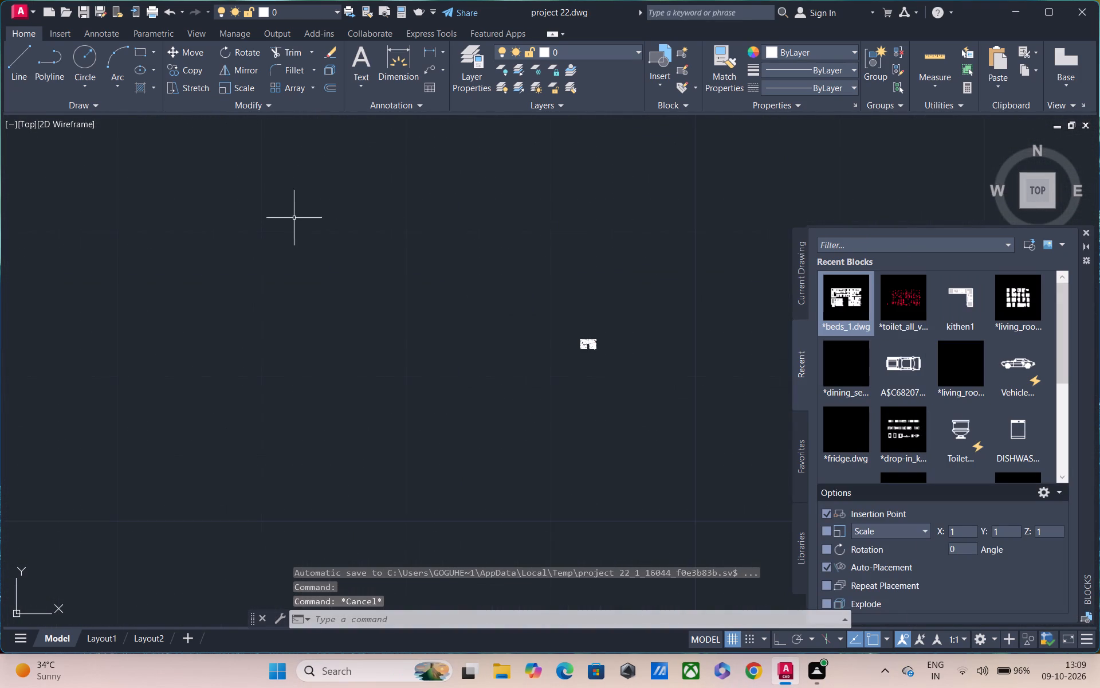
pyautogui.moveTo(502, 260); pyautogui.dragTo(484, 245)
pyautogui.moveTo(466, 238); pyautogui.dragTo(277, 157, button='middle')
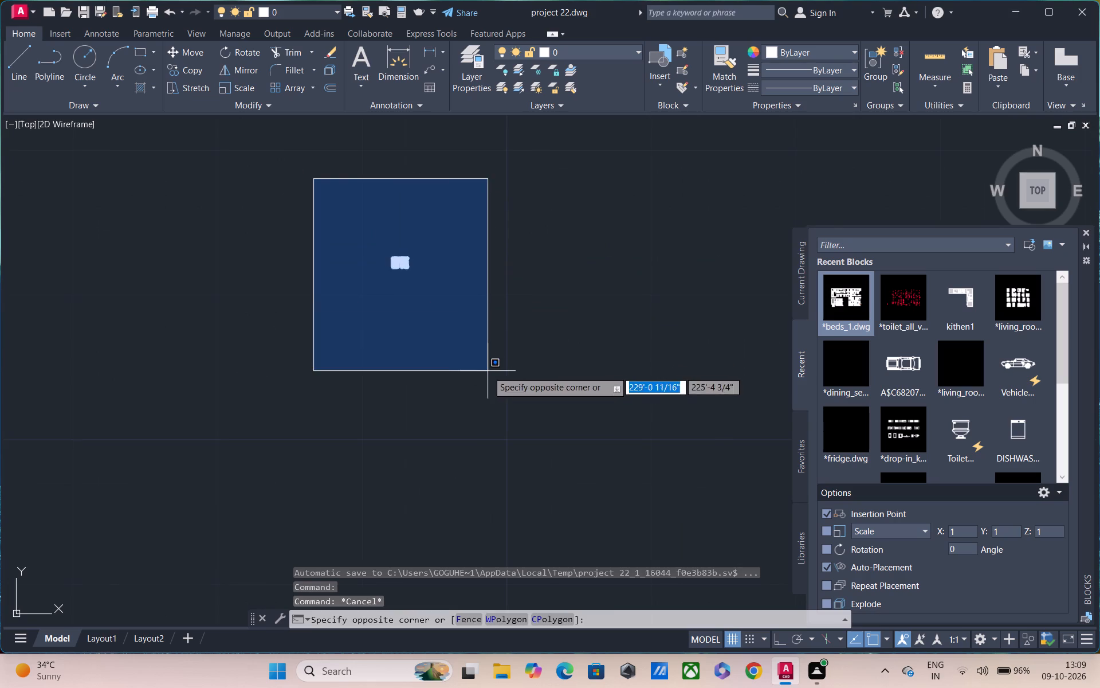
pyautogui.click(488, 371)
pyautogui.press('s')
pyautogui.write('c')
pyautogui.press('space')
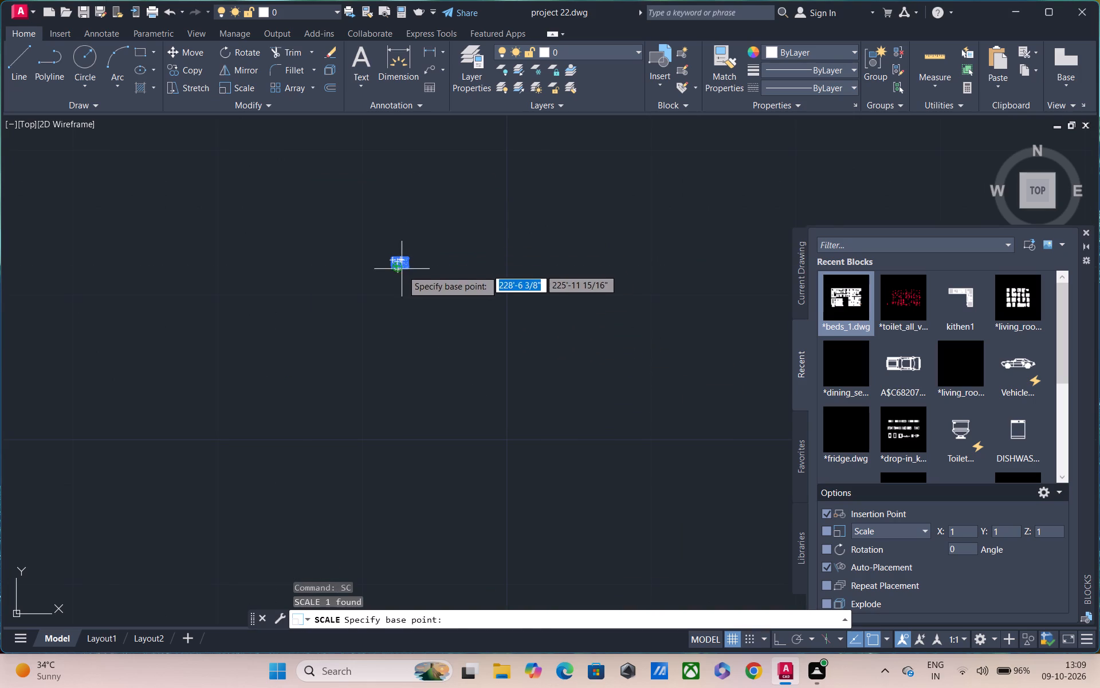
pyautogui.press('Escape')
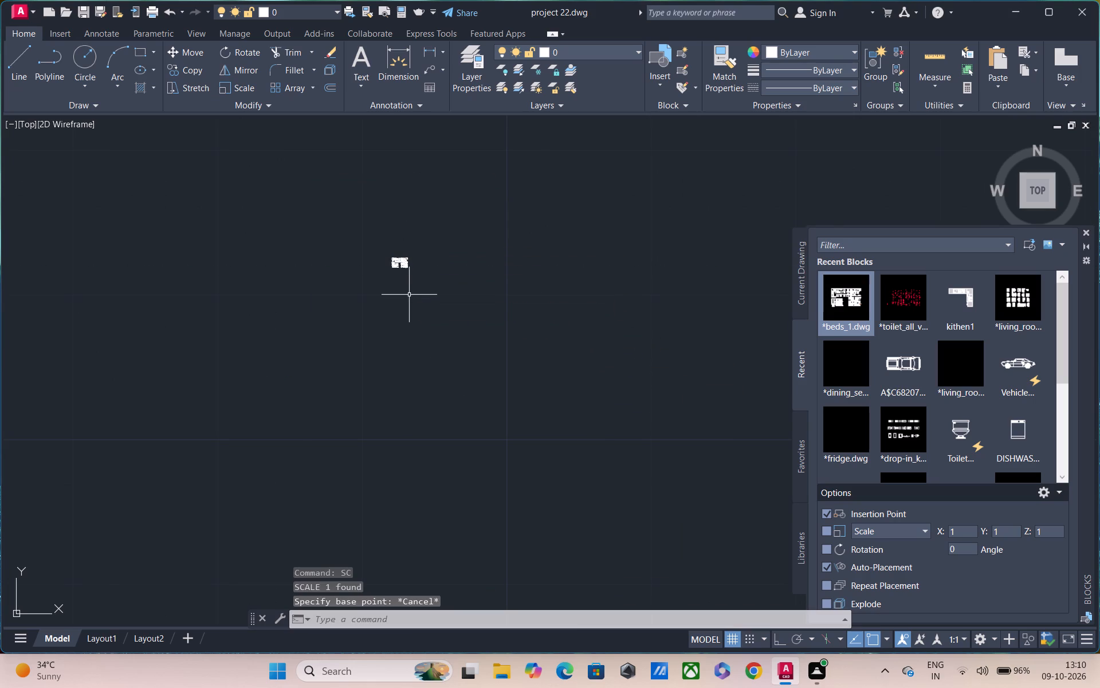
# Explode the inserted bed collection into separate symbols.
pyautogui.moveTo(376, 239); pyautogui.dragTo(386, 245)
pyautogui.click(467, 307)
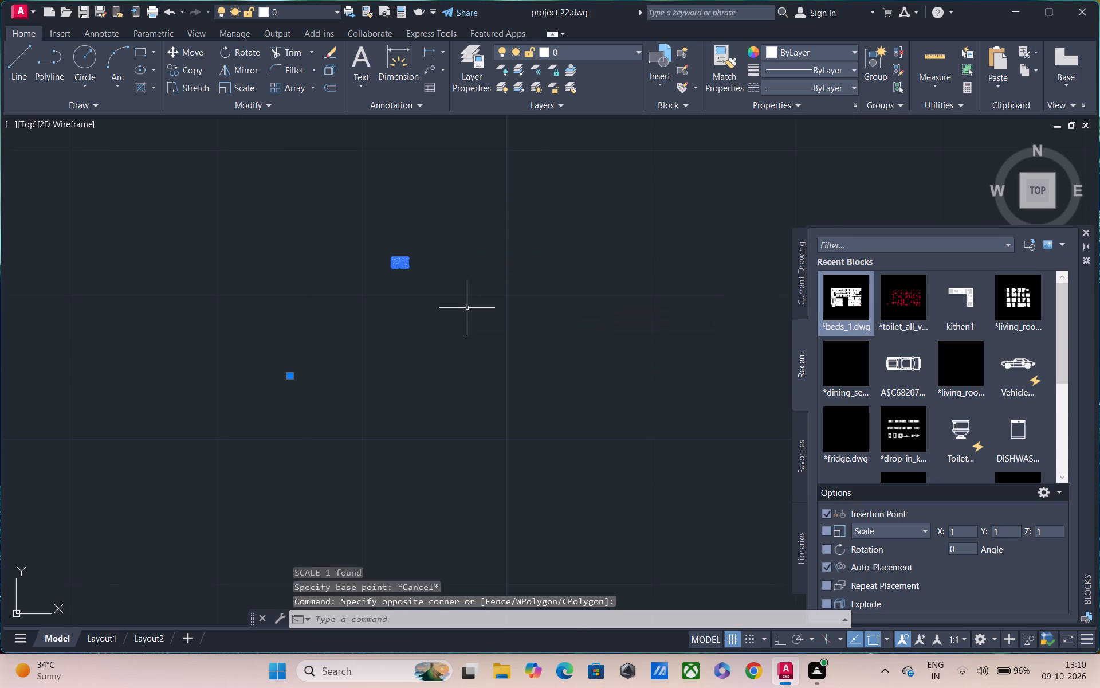
pyautogui.write('x')
pyautogui.press('space')
# Copy the double bed with two pillows and square-cornered, round-lamp bedside tables into the middle of the bedroom beside the staircase, placing a single copy.
pyautogui.scroll(4, 408, 271)
pyautogui.moveTo(378, 246); pyautogui.dragTo(395, 330, button='middle')
pyautogui.scroll(5, 395, 330)
pyautogui.moveTo(384, 285); pyautogui.dragTo(370, 245, button='middle')
pyautogui.scroll(1, 371, 247)
pyautogui.moveTo(222, 293); pyautogui.dragTo(223, 290, button='middle')
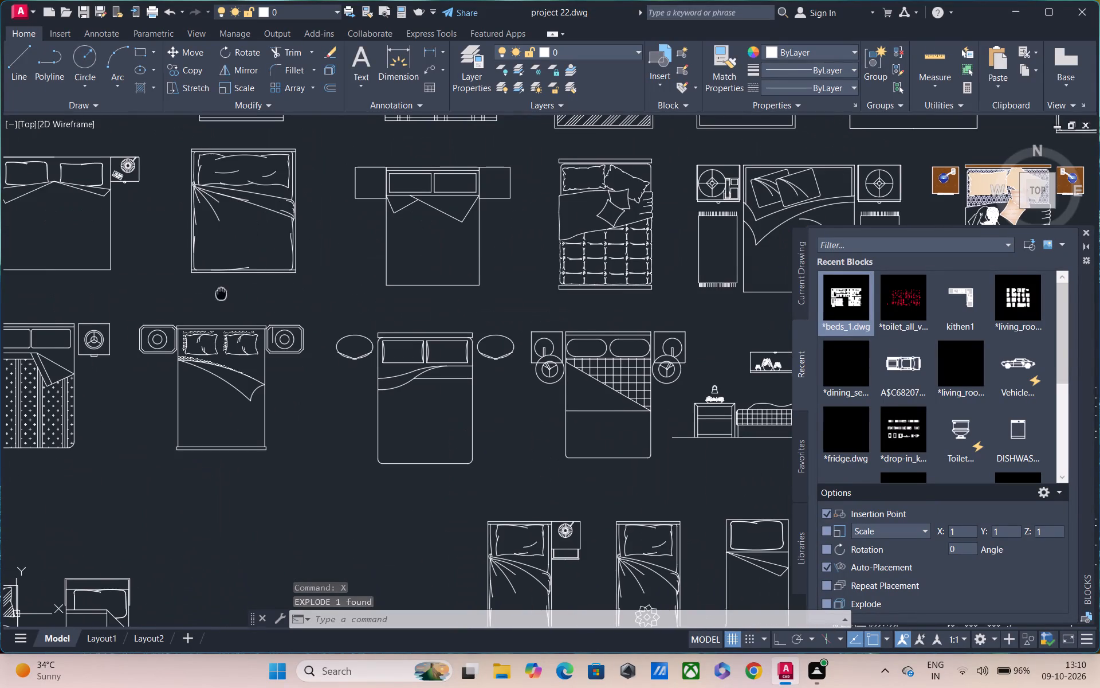
pyautogui.moveTo(223, 290); pyautogui.dragTo(273, 263, button='middle')
pyautogui.click(174, 273)
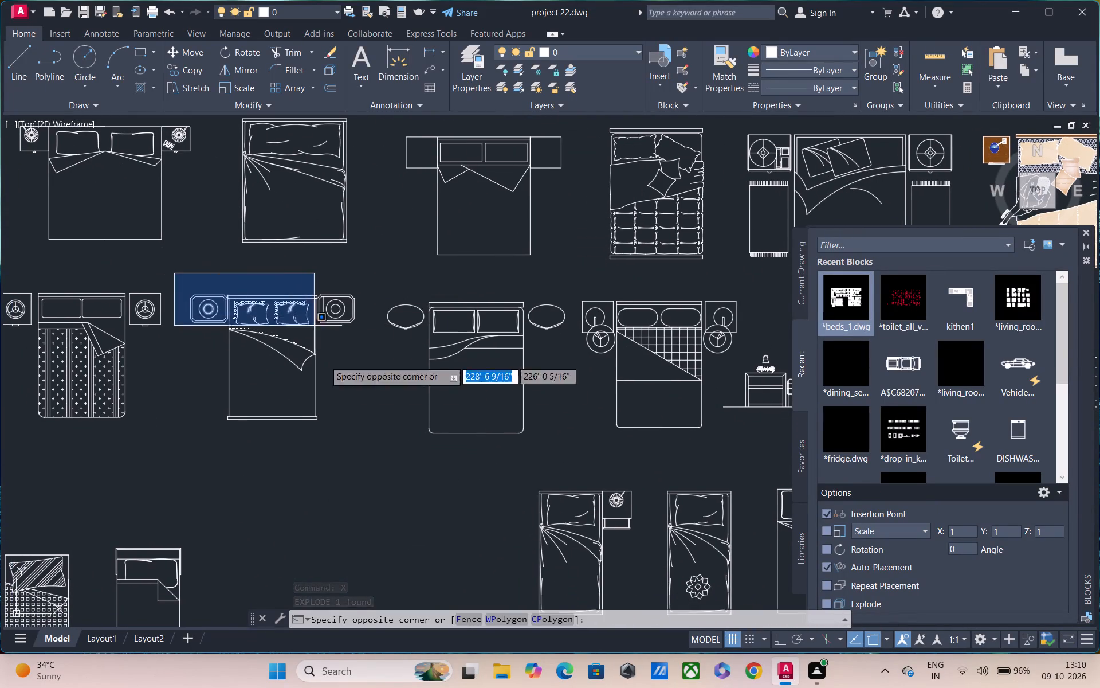
pyautogui.click(370, 457)
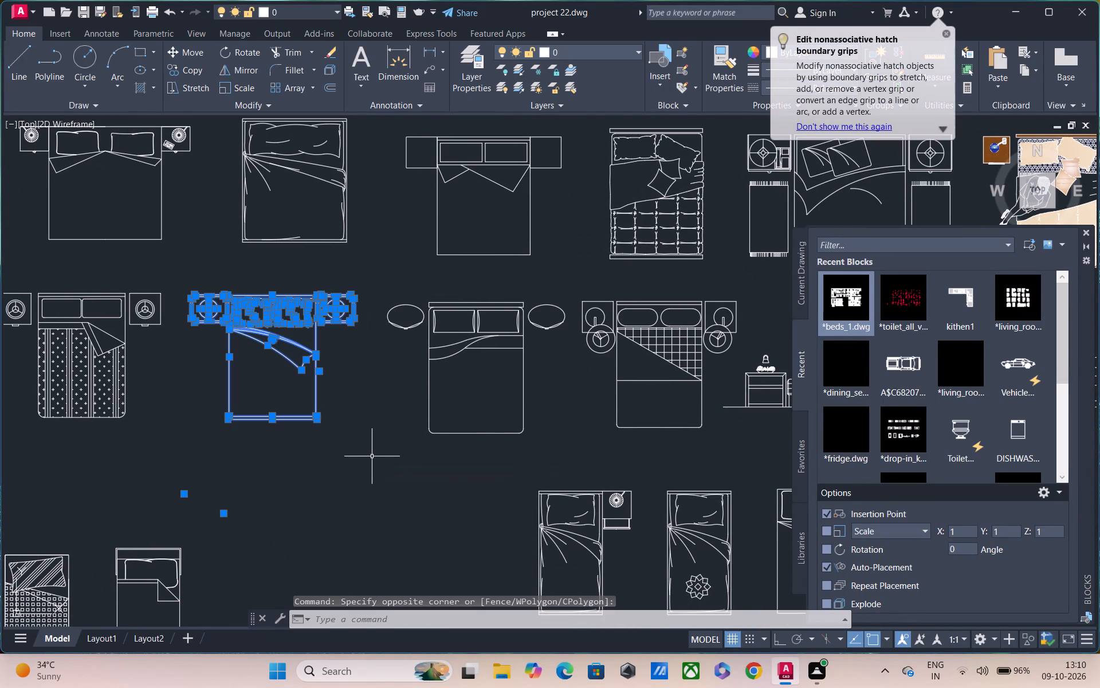
pyautogui.write('co')
pyautogui.press('space')
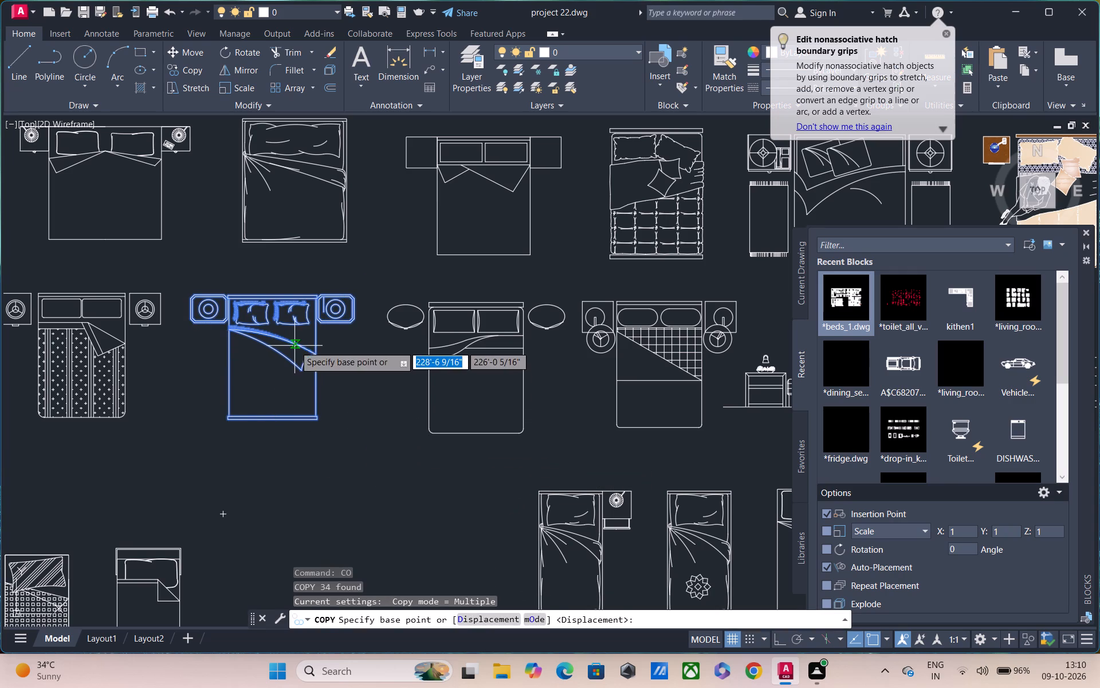
pyautogui.click(294, 346)
pyautogui.scroll(-3, 366, 439)
pyautogui.moveTo(359, 434); pyautogui.dragTo(150, 167, button='middle')
pyautogui.scroll(1, 148, 161)
pyautogui.scroll(-2, 213, 186)
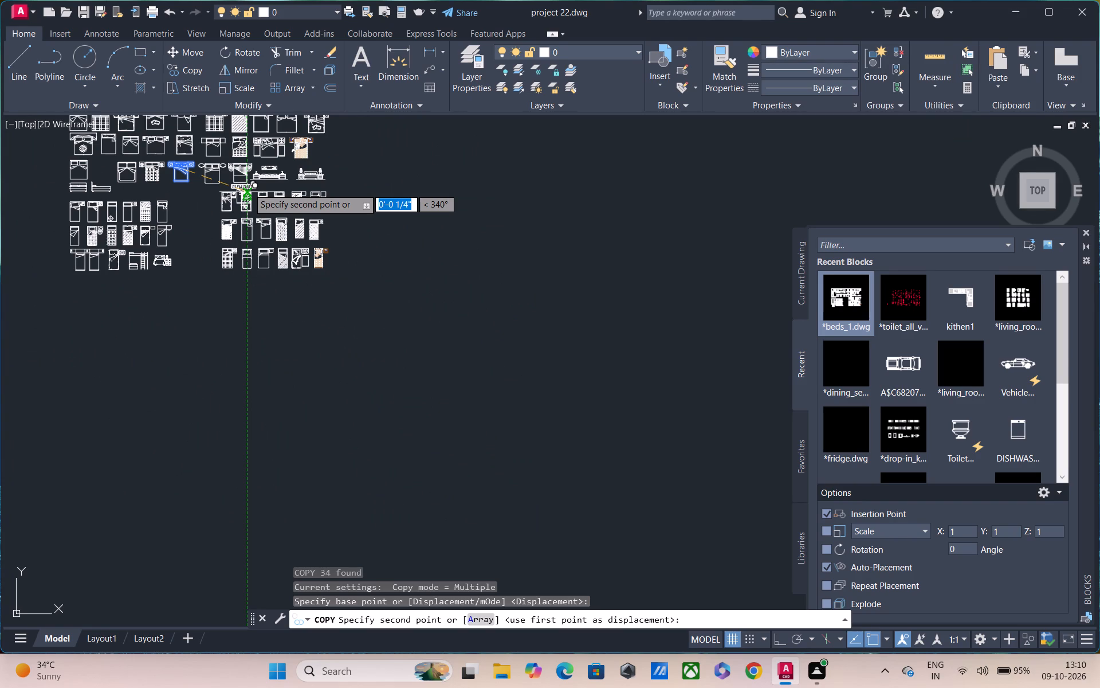
pyautogui.scroll(-3, 248, 188)
pyautogui.moveTo(339, 238); pyautogui.dragTo(167, 187, button='middle')
pyautogui.scroll(-2, 325, 204)
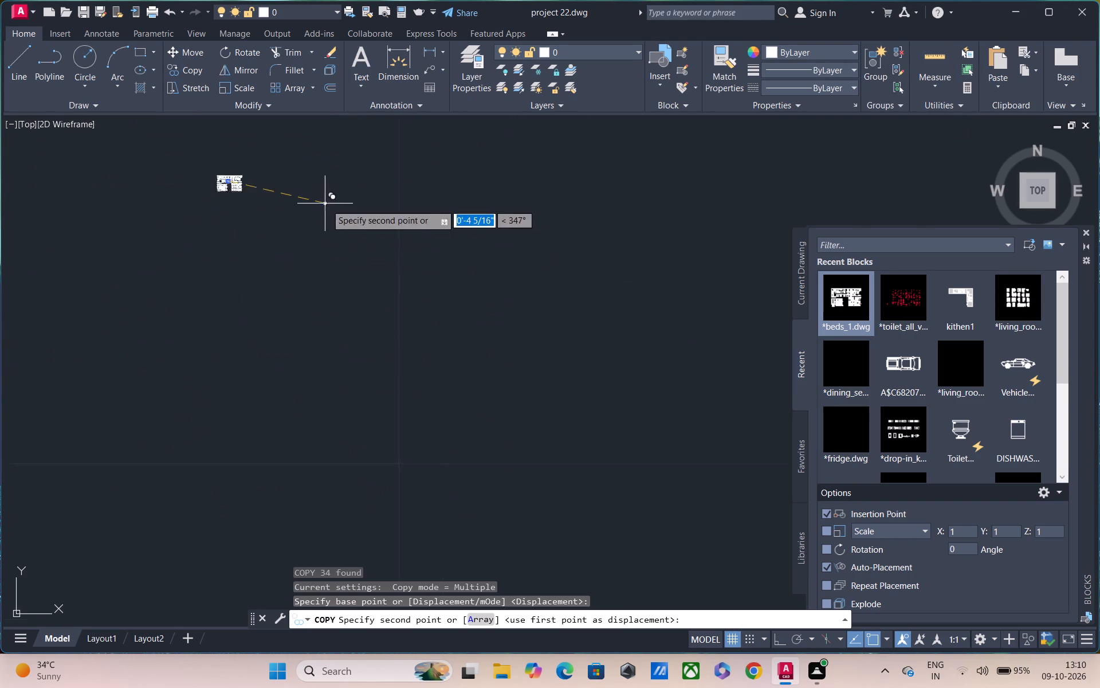
pyautogui.scroll(-1, 327, 204)
pyautogui.moveTo(510, 226); pyautogui.dragTo(265, 201, button='middle')
pyautogui.scroll(-4, 344, 206)
pyautogui.moveTo(428, 228); pyautogui.dragTo(266, 182, button='middle')
pyautogui.scroll(1, 266, 182)
pyautogui.scroll(-2, 425, 194)
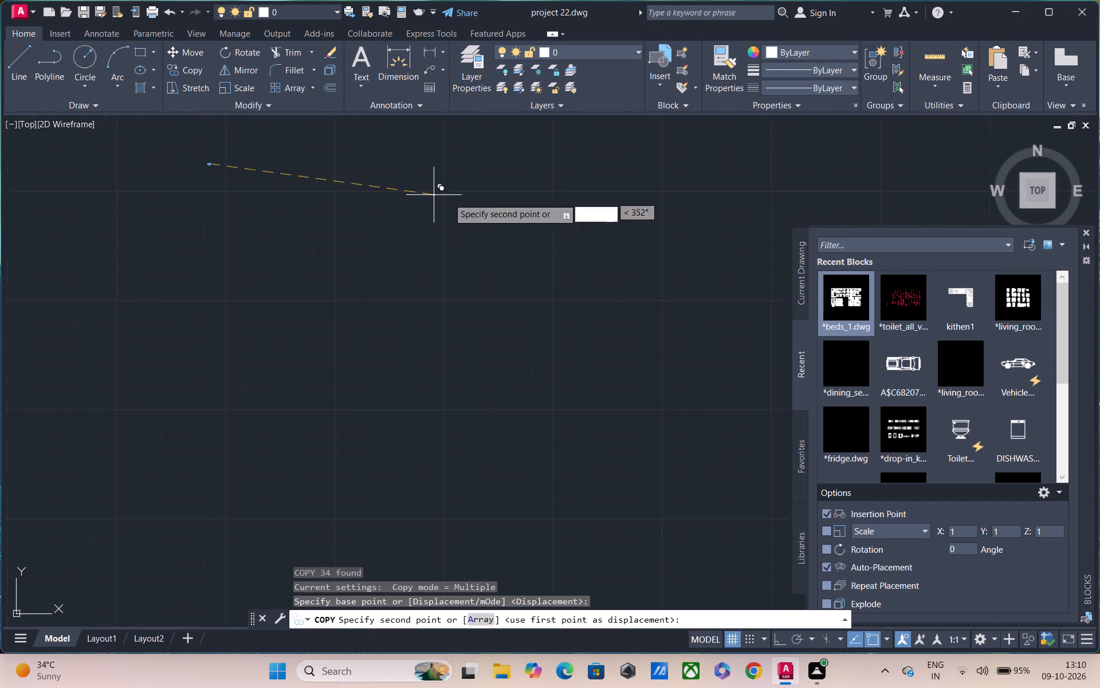
pyautogui.scroll(-2, 454, 199)
pyautogui.moveTo(204, 205); pyautogui.dragTo(88, 214, button='middle')
pyautogui.moveTo(617, 205); pyautogui.dragTo(178, 216, button='middle')
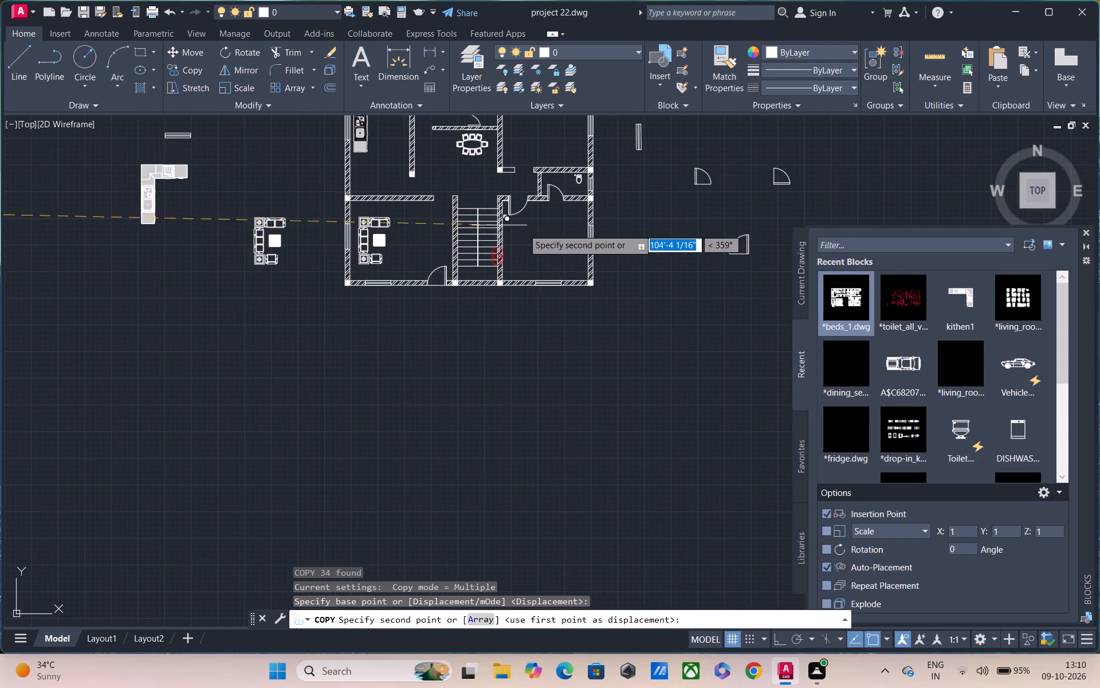
pyautogui.scroll(4, 552, 233)
pyautogui.scroll(3, 610, 259)
pyautogui.moveTo(553, 273); pyautogui.dragTo(408, 258, button='middle')
pyautogui.scroll(2, 439, 272)
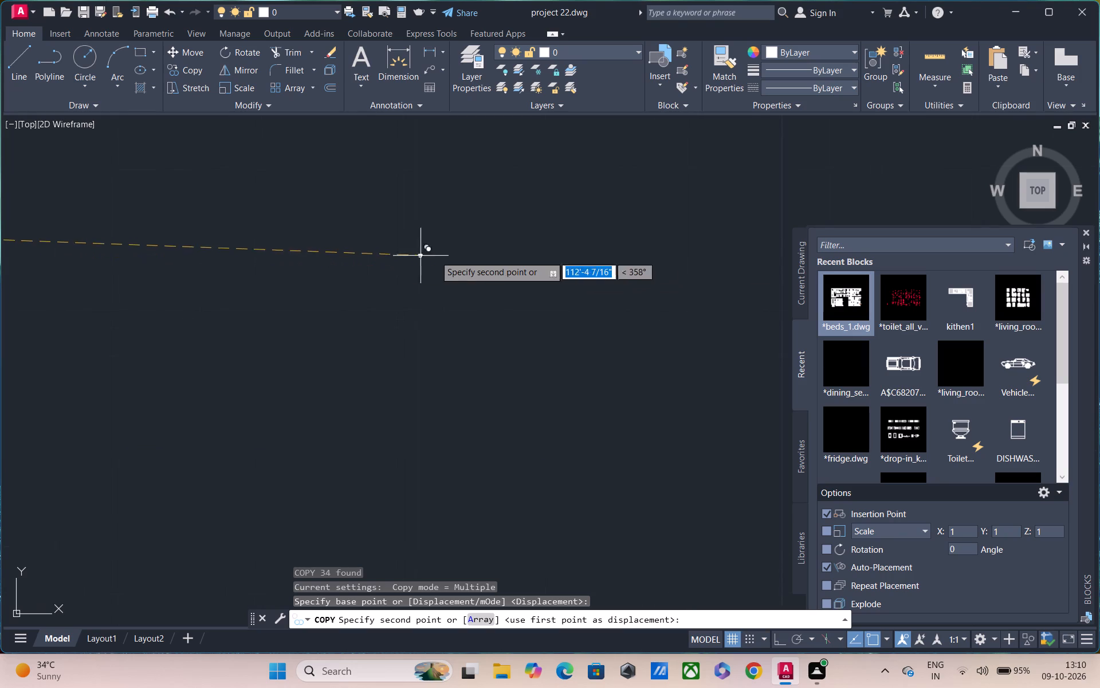
pyautogui.scroll(1, 439, 256)
pyautogui.scroll(-1, 474, 272)
pyautogui.click(467, 281)
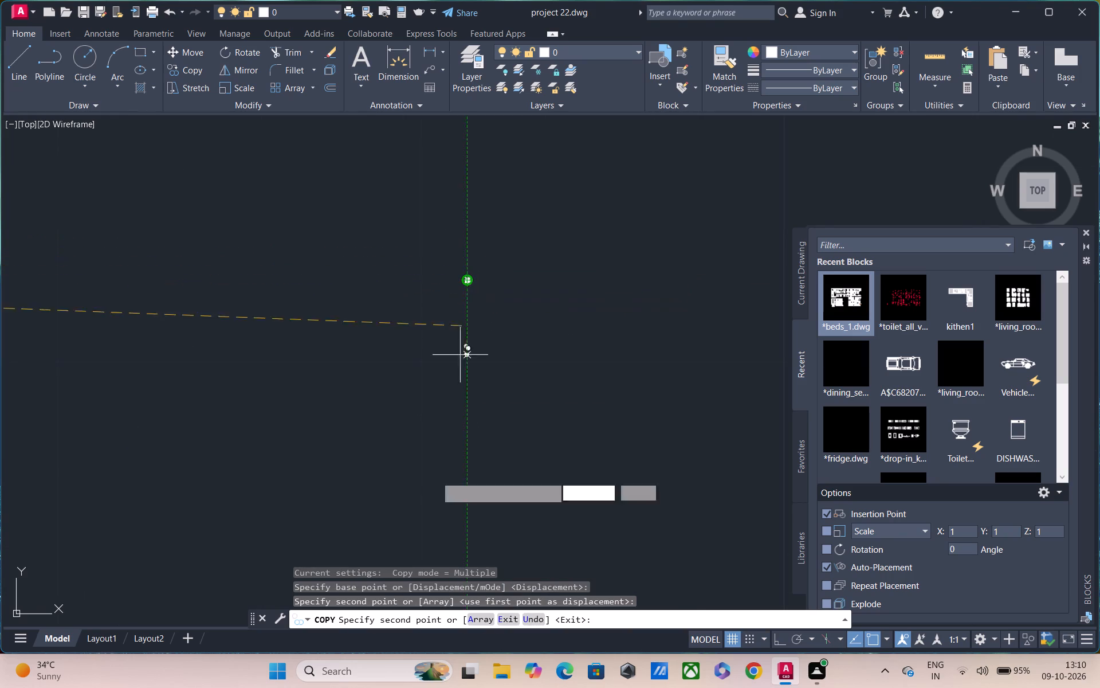
pyautogui.press('Escape')
# Scale up the tiny bed copy with its bedside tables to furniture size inside the bedroom beside the staircase.
pyautogui.moveTo(432, 222); pyautogui.dragTo(544, 319)
pyautogui.click(556, 351)
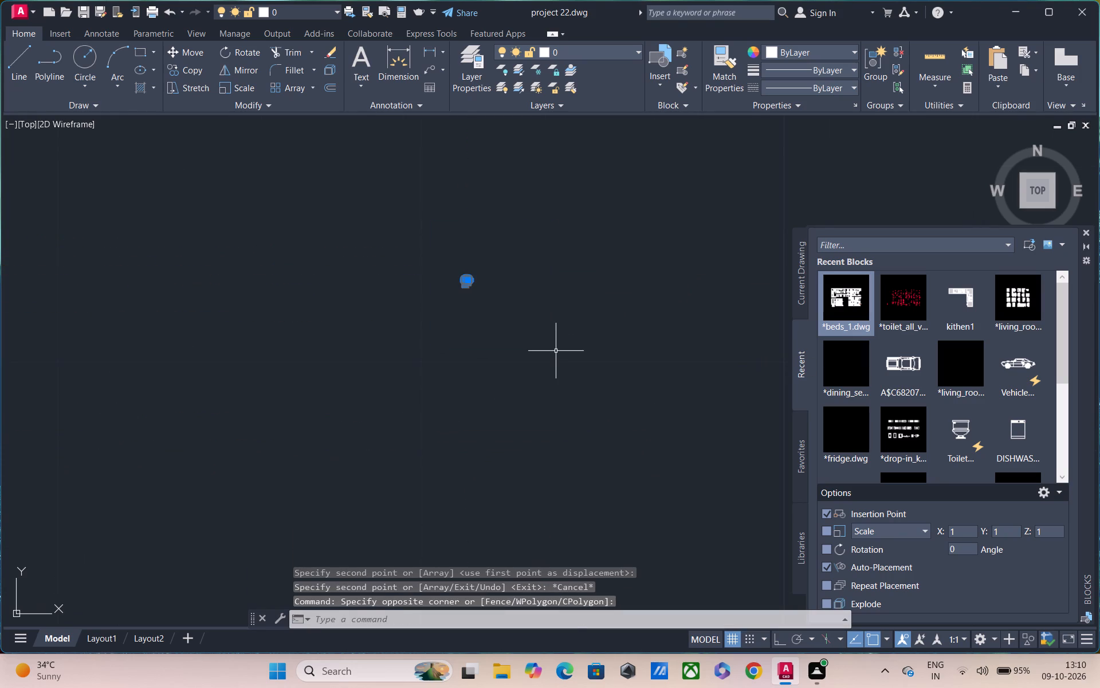
pyautogui.write('sc')
pyautogui.press('space')
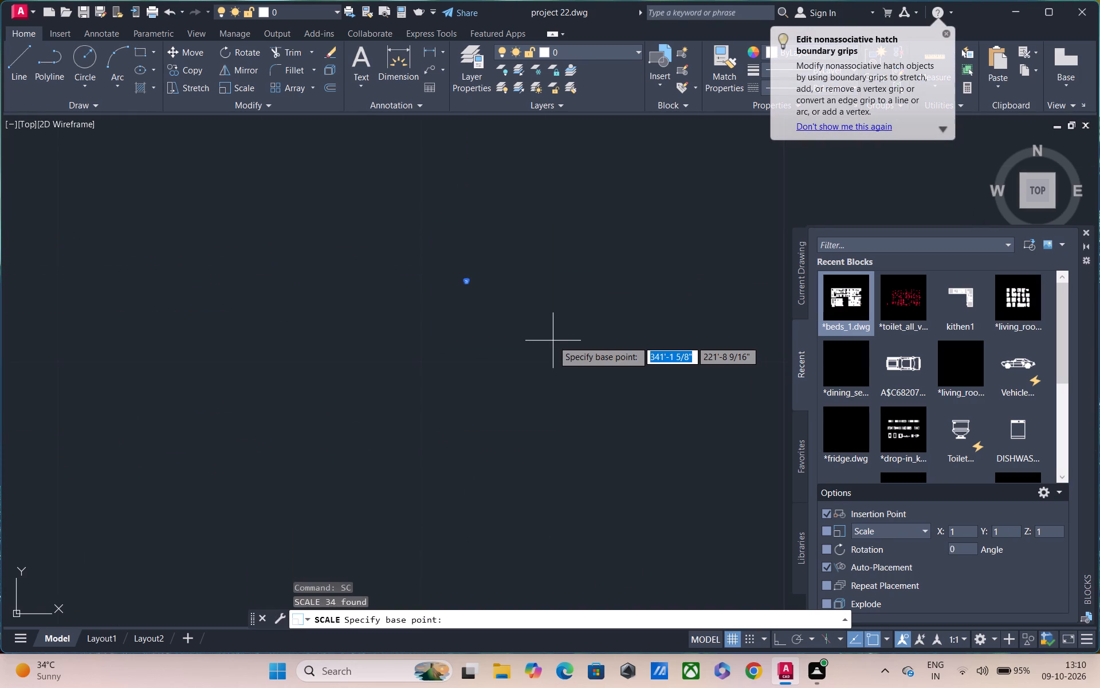
pyautogui.click(470, 285)
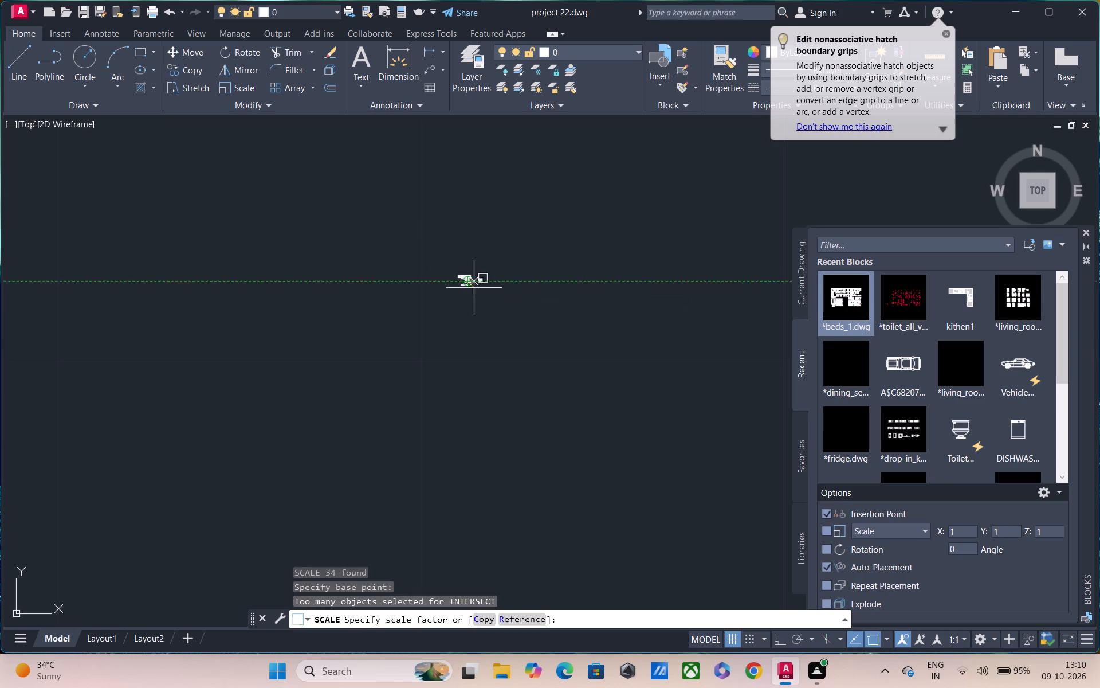
pyautogui.scroll(-2, 613, 424)
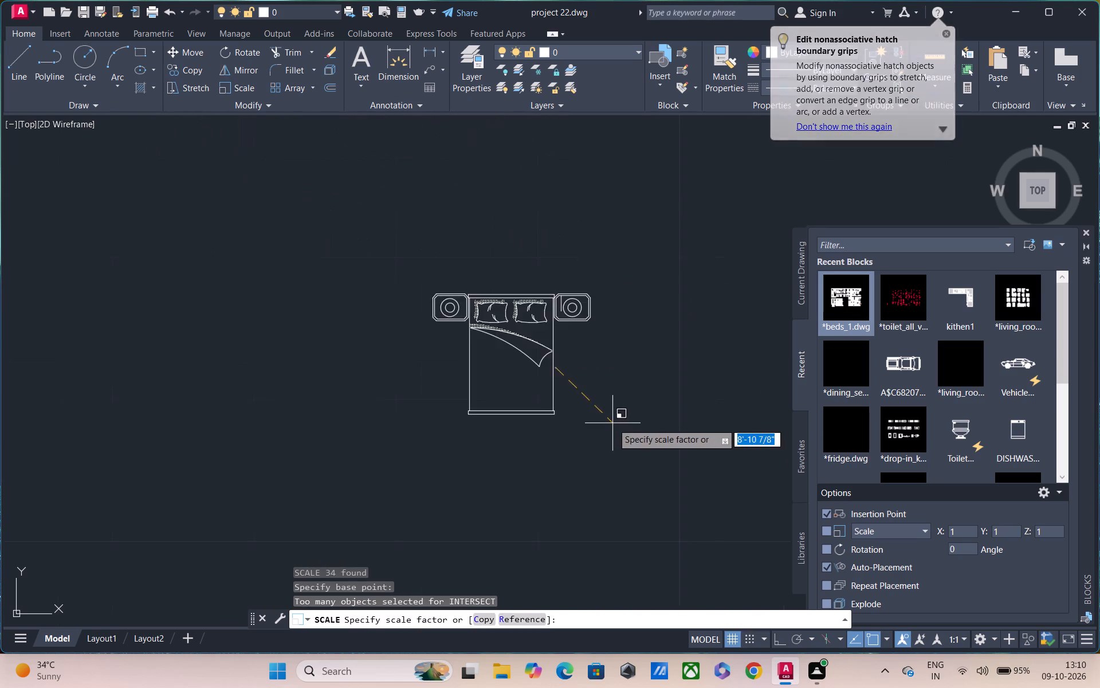
pyautogui.moveTo(612, 423); pyautogui.dragTo(477, 263, button='middle')
pyautogui.scroll(-2, 493, 287)
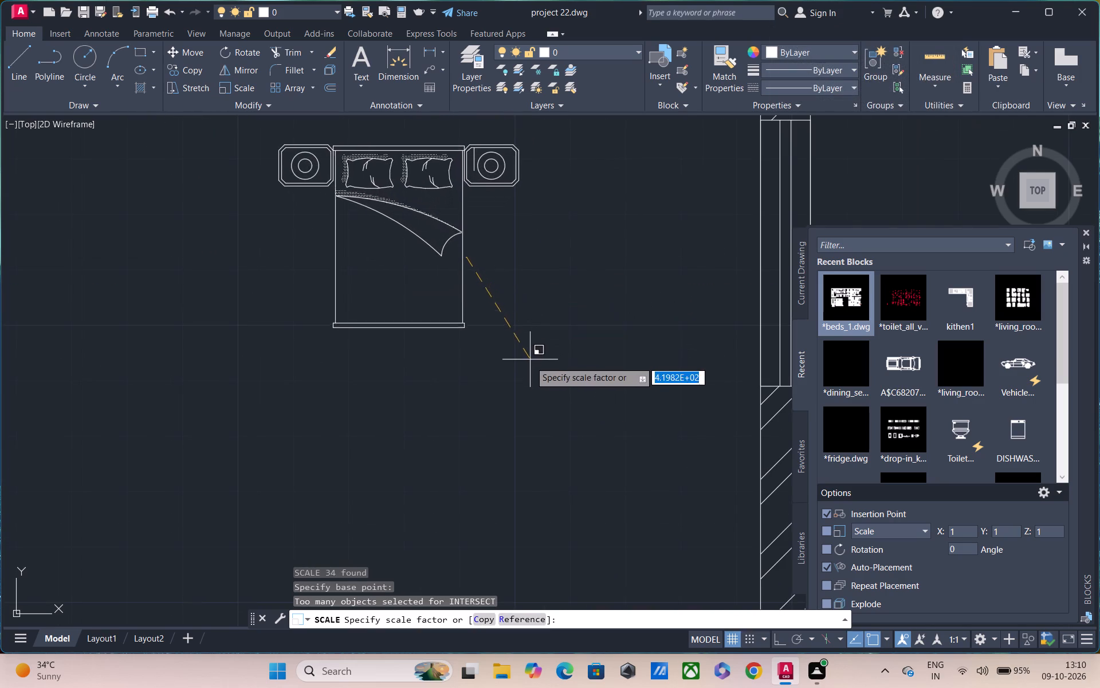
pyautogui.moveTo(542, 398); pyautogui.dragTo(548, 404)
pyautogui.scroll(-3, 552, 404)
pyautogui.moveTo(527, 345); pyautogui.dragTo(547, 369, button='middle')
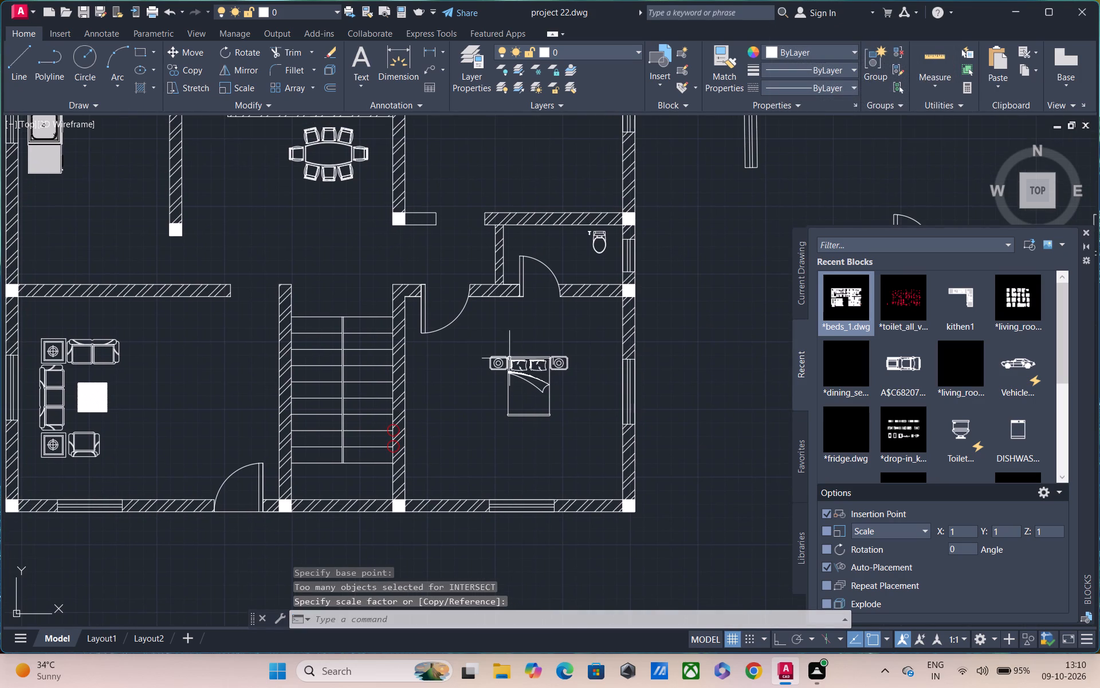
# Move the bed and its bedside tables slightly toward the staircase and the lower exterior wall, near the bedroom's middle.
pyautogui.click(484, 343)
pyautogui.click(596, 427)
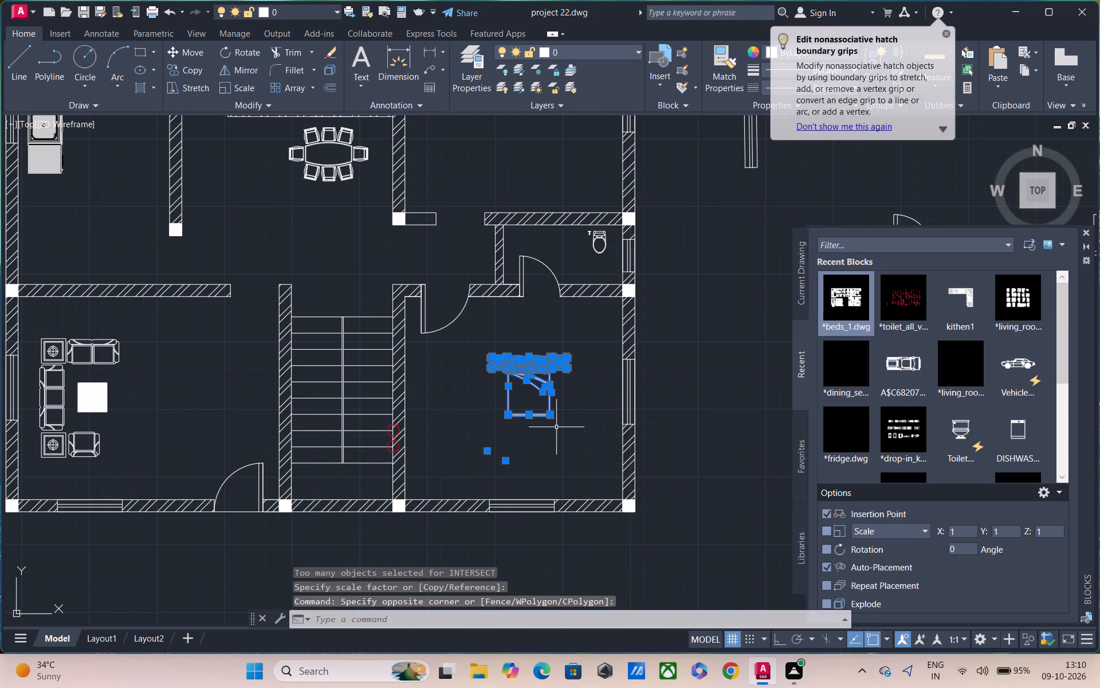
pyautogui.write('m')
pyautogui.press('space')
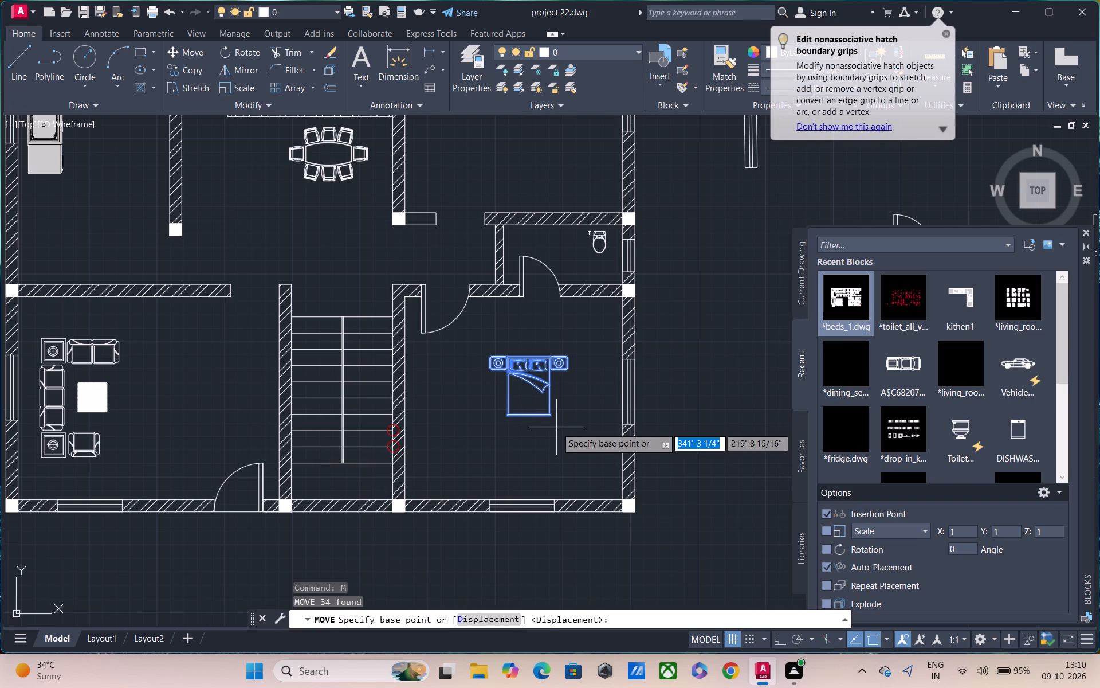
pyautogui.click(529, 398)
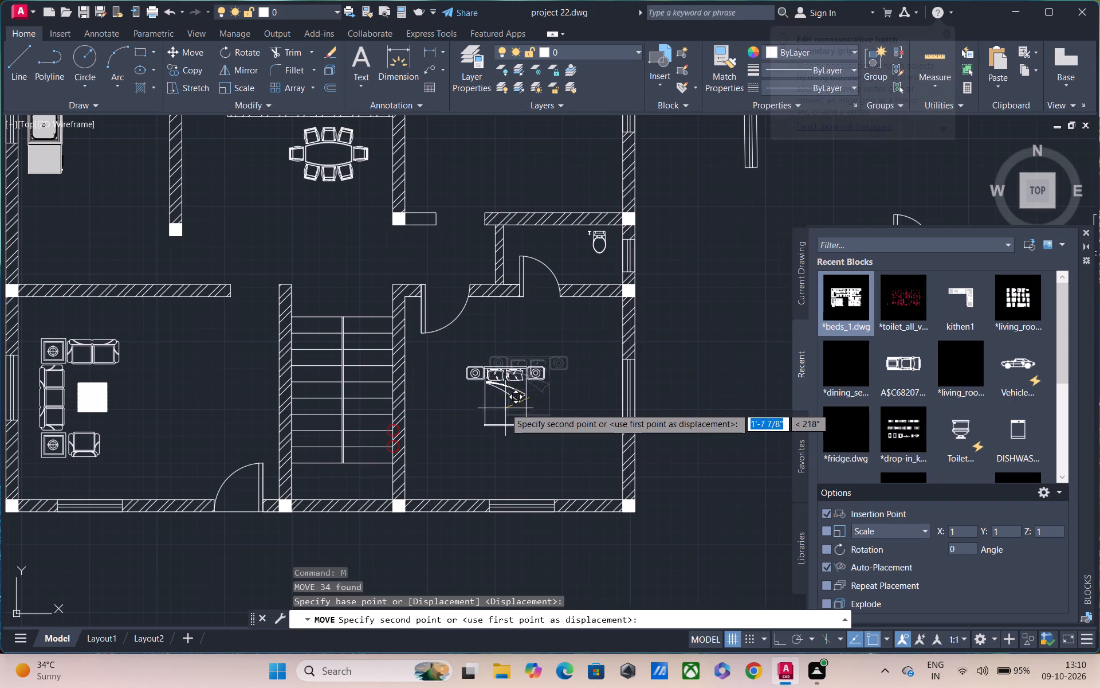
pyautogui.click(504, 412)
pyautogui.press('Escape')
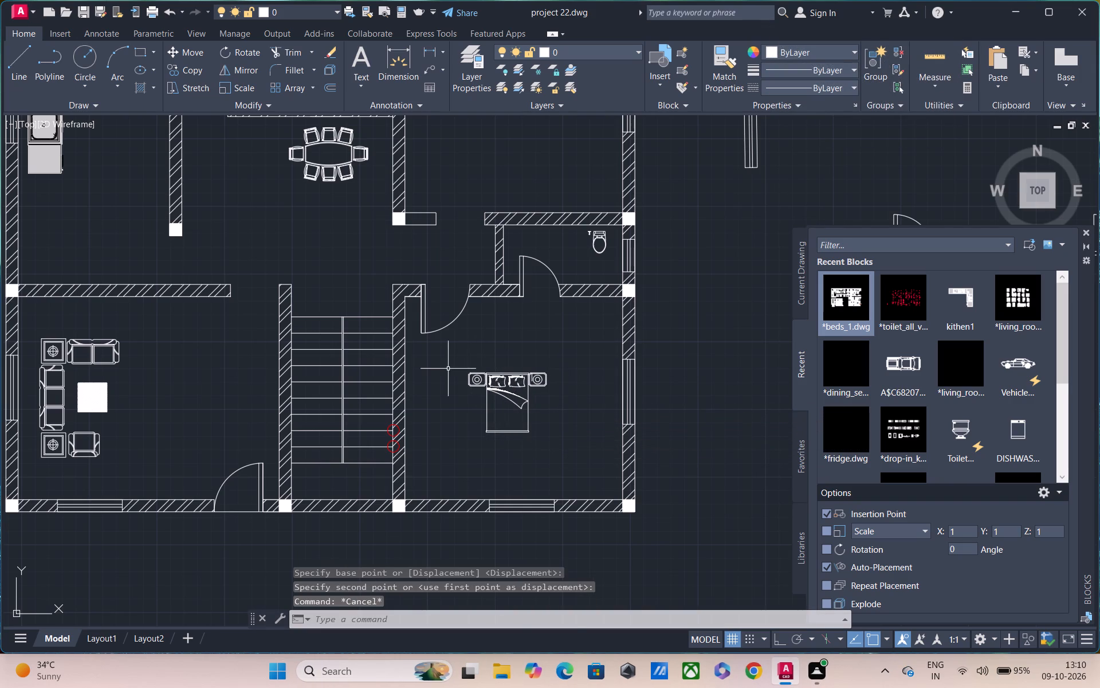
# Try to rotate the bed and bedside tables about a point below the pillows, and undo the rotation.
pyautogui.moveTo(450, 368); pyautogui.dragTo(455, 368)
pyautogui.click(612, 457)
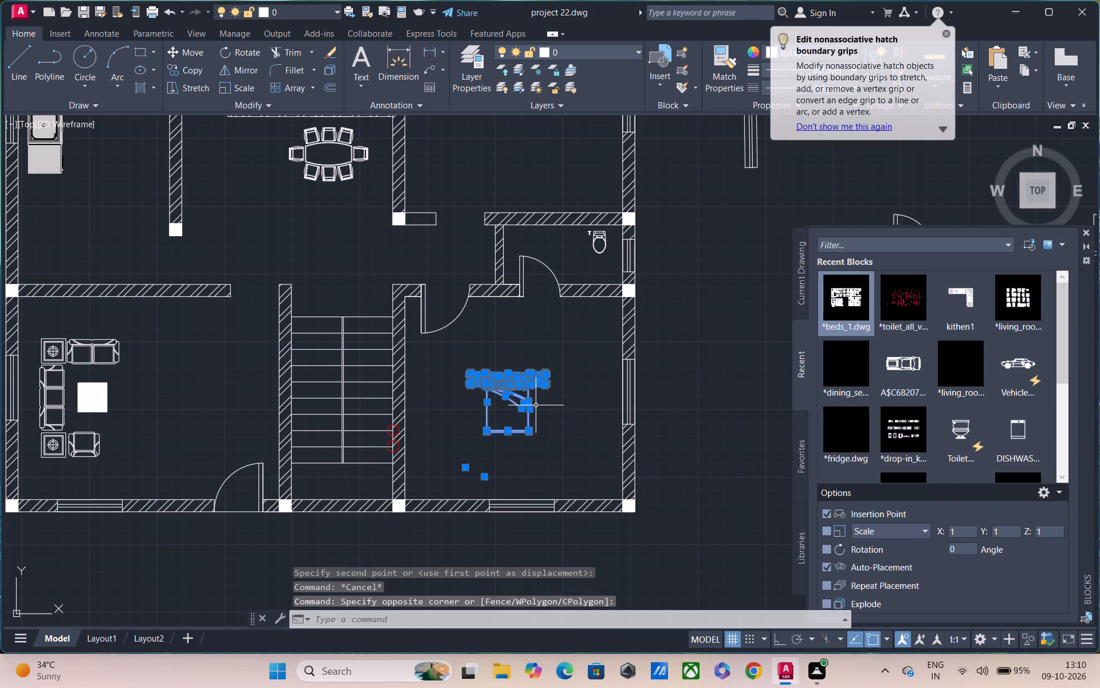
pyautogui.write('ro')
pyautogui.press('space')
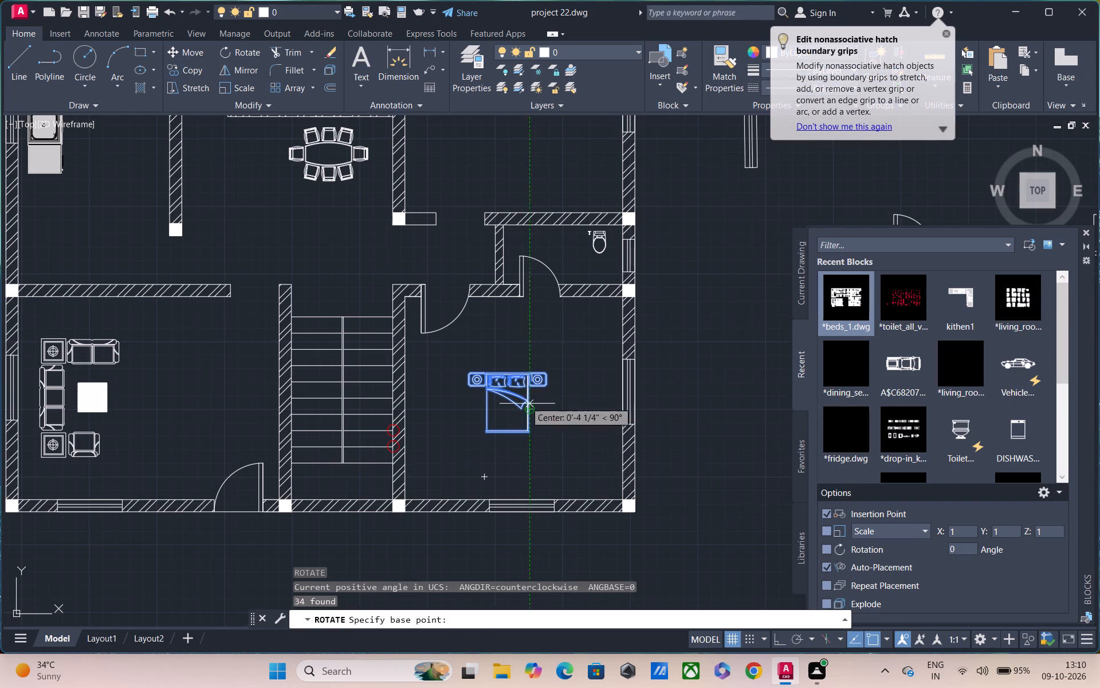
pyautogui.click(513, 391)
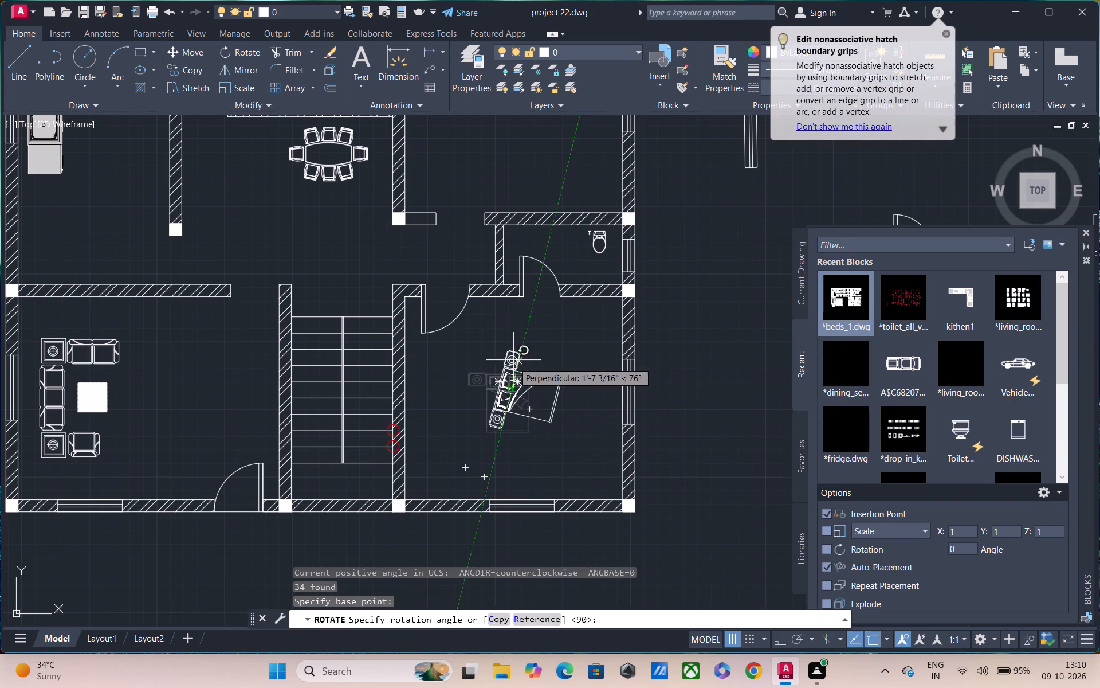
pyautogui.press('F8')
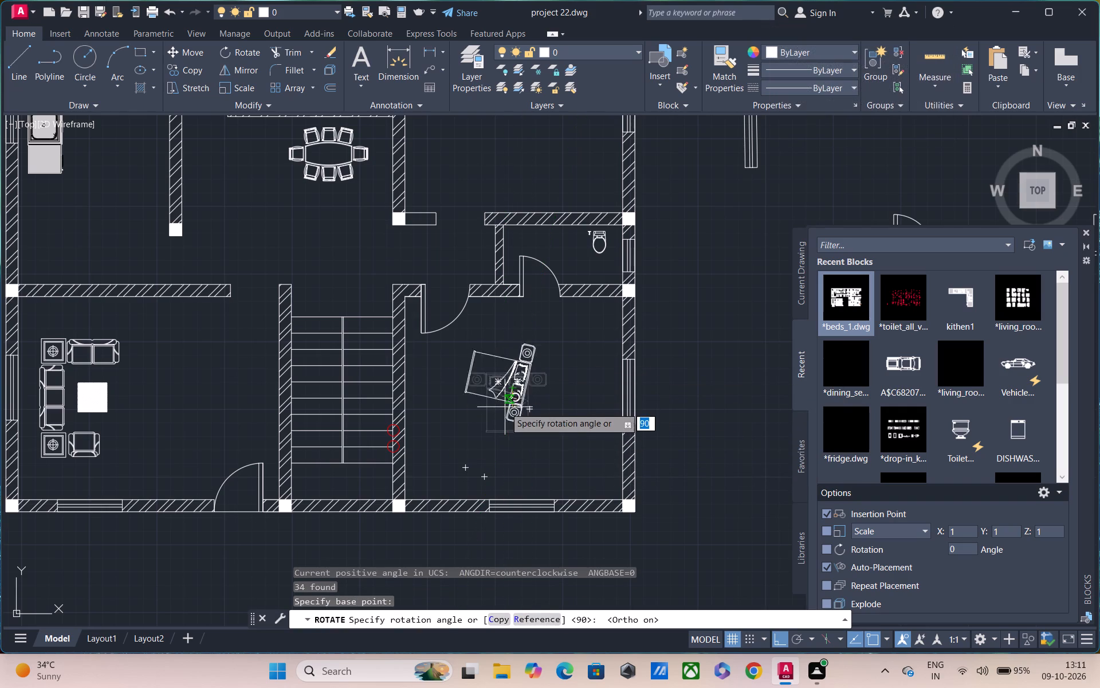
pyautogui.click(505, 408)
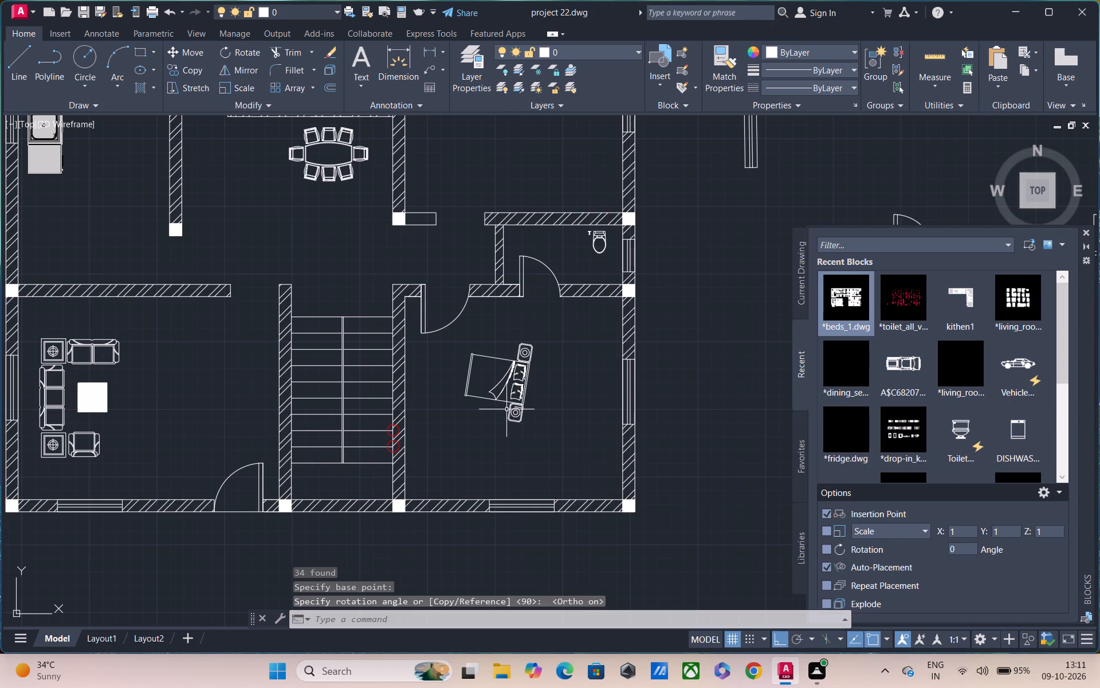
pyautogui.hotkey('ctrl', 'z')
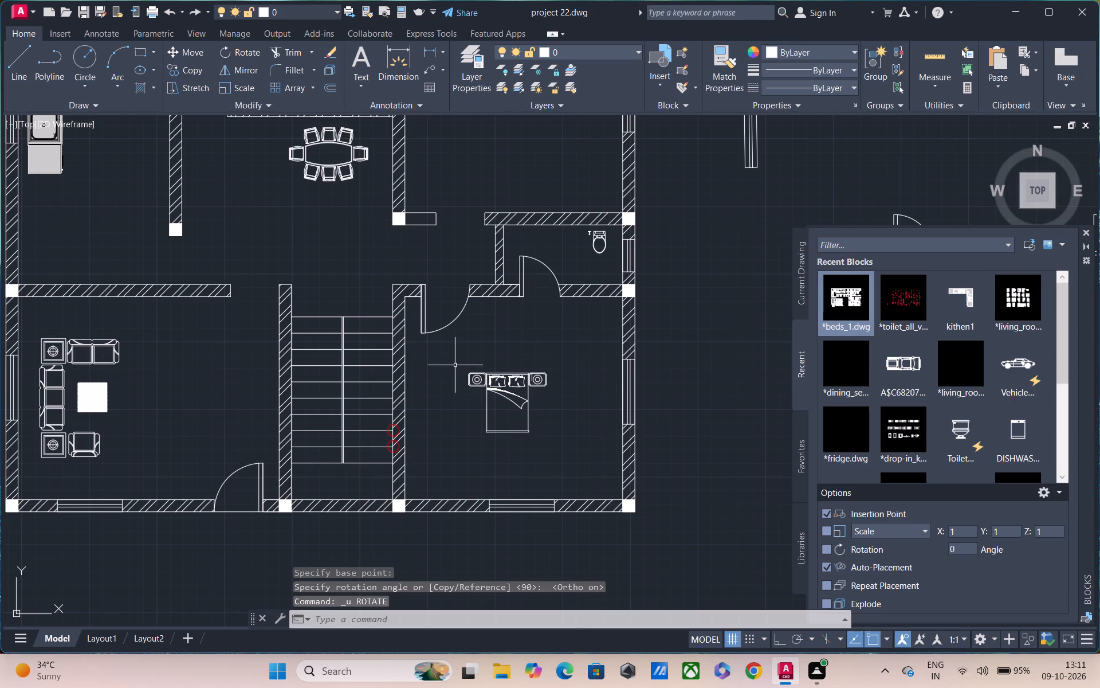
# Rotate the bed and bedside tables 270° with Ortho on, so the headboard faces the right exterior wall.
pyautogui.moveTo(455, 365); pyautogui.dragTo(464, 365)
pyautogui.click(570, 460)
pyautogui.press('F8')
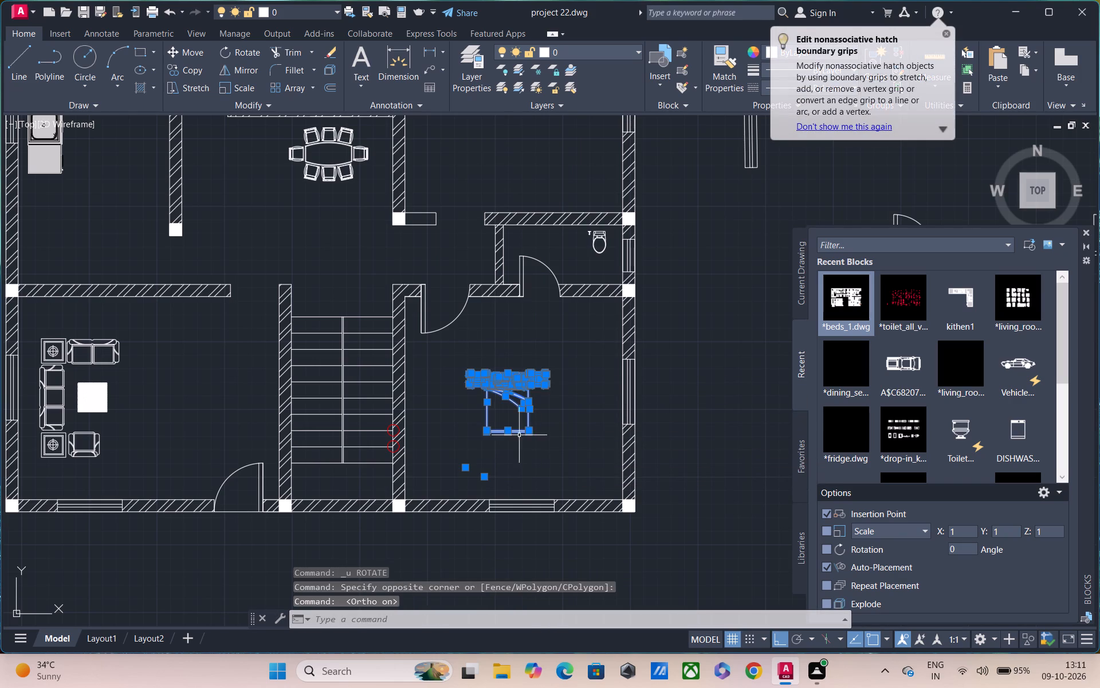
pyautogui.press('r')
pyautogui.press('o')
pyautogui.press('space')
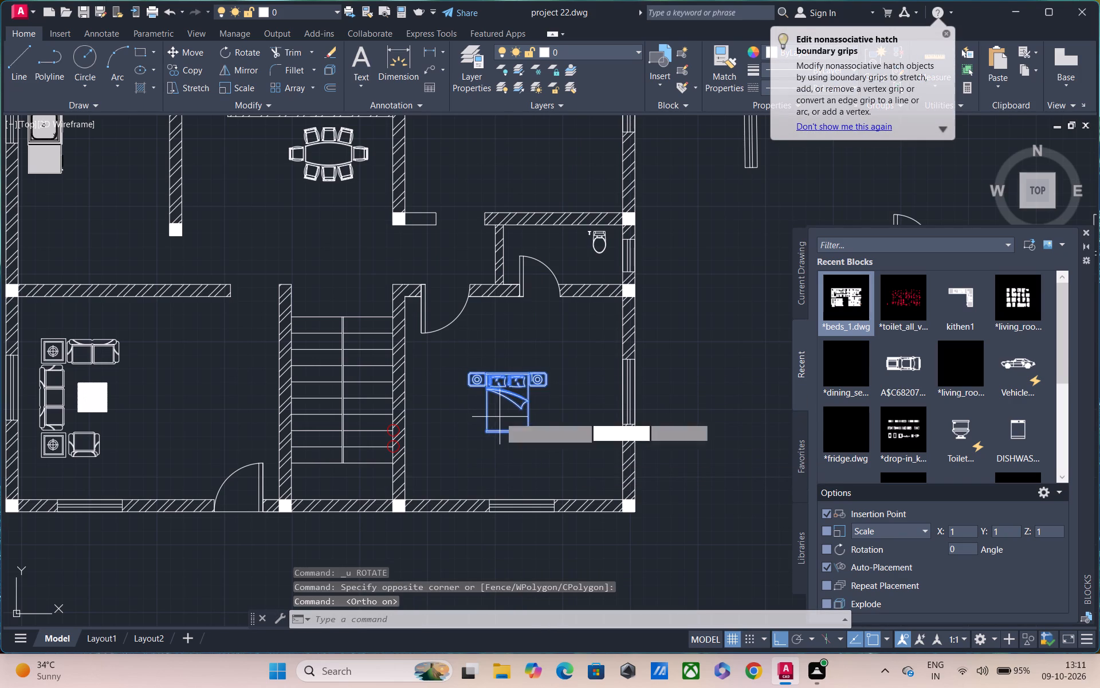
pyautogui.click(500, 417)
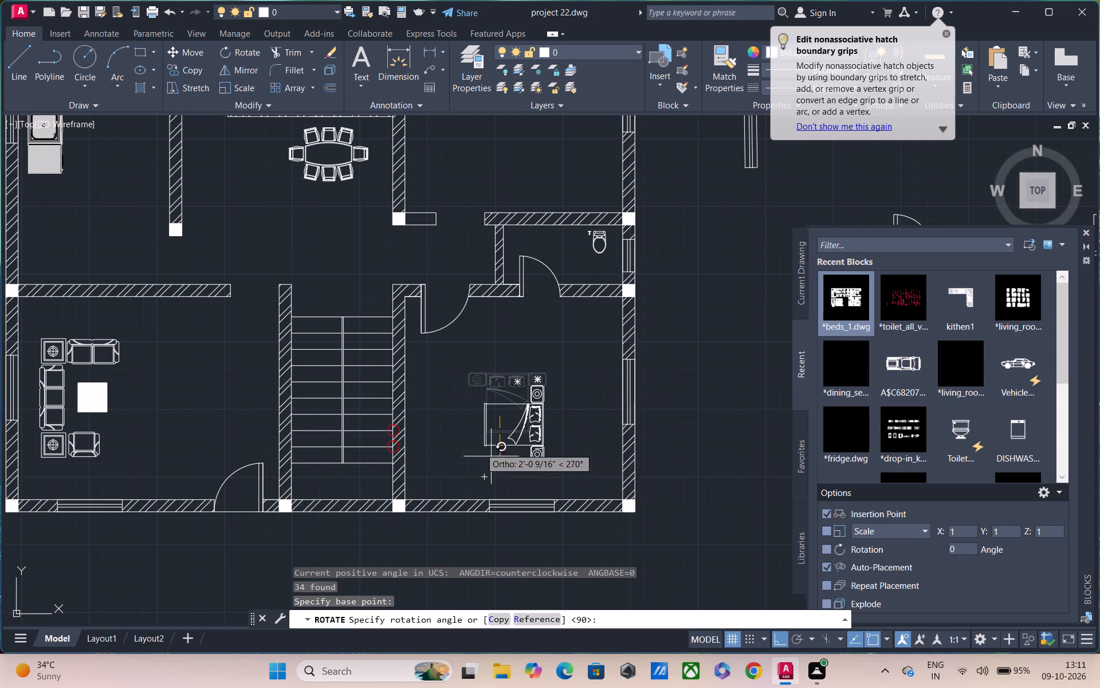
pyautogui.click(478, 447)
# Move the rotated bed and bedside tables freely with Ortho off, close to the window in the right exterior wall.
pyautogui.click(472, 357)
pyautogui.click(571, 480)
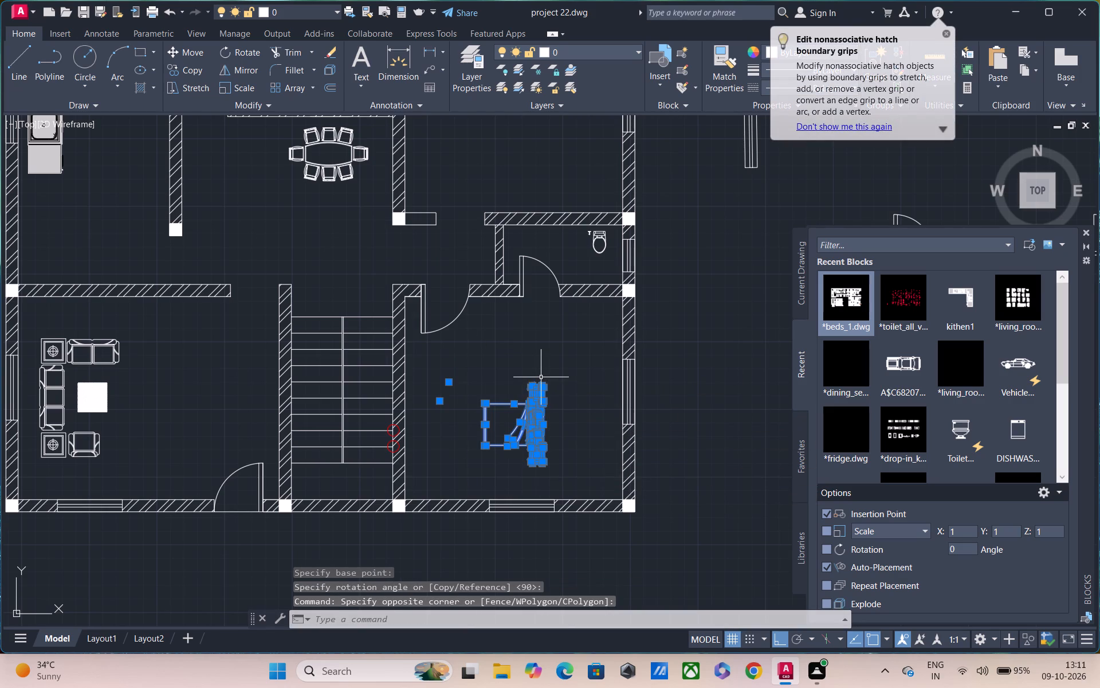
pyautogui.write('m')
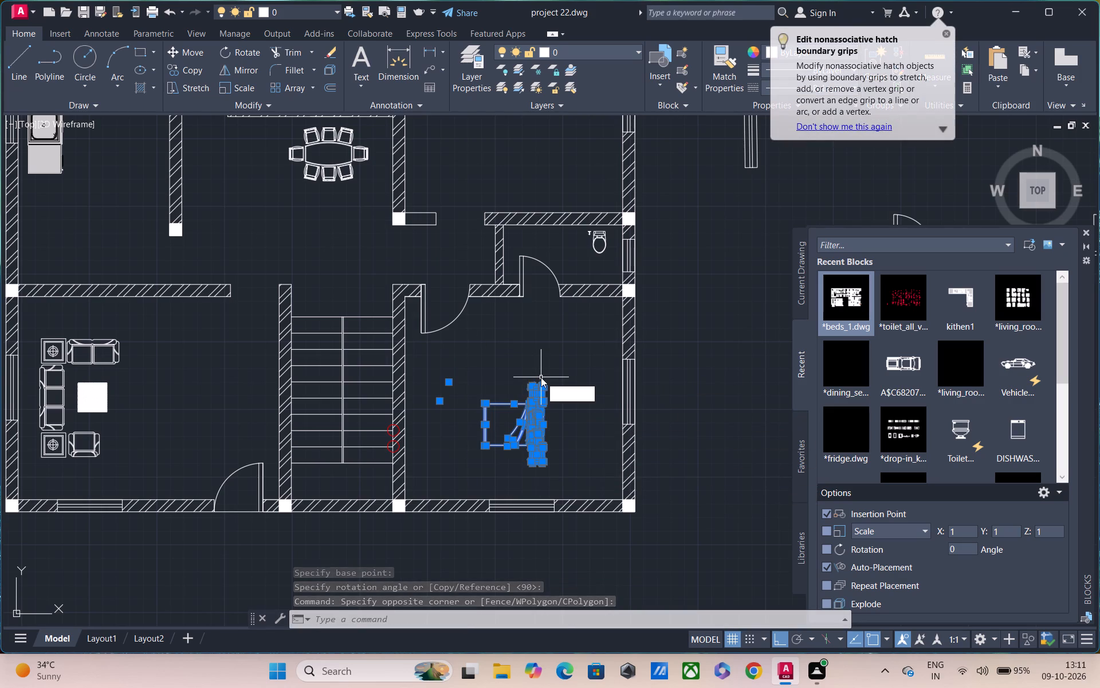
pyautogui.press('space')
pyautogui.click(517, 424)
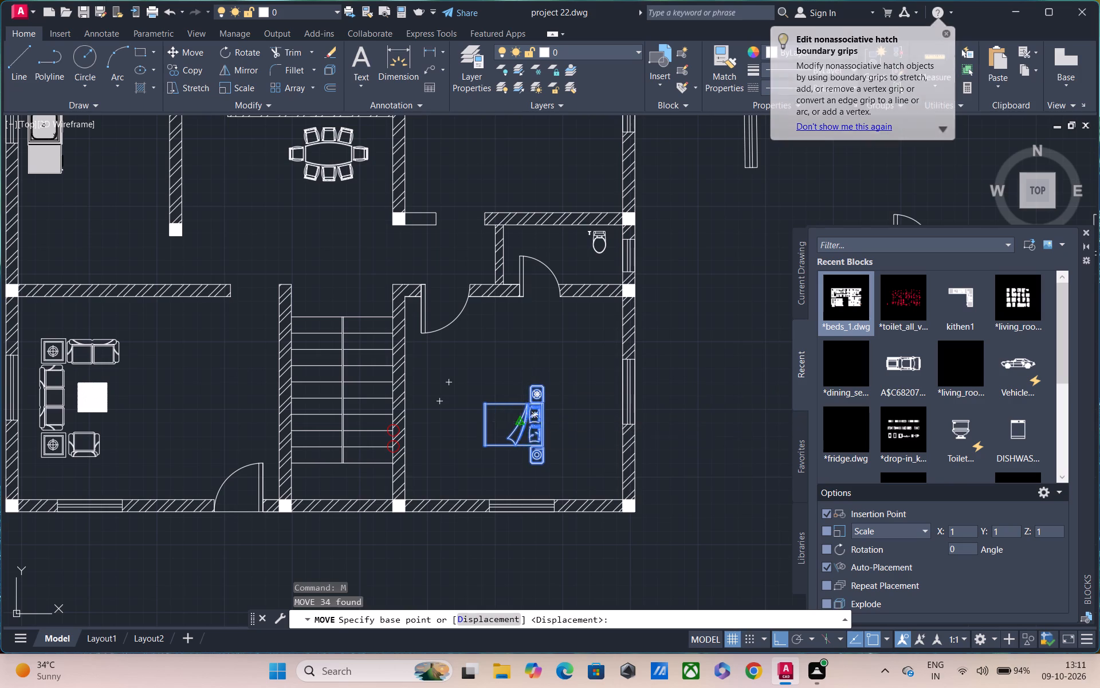
pyautogui.press('F8')
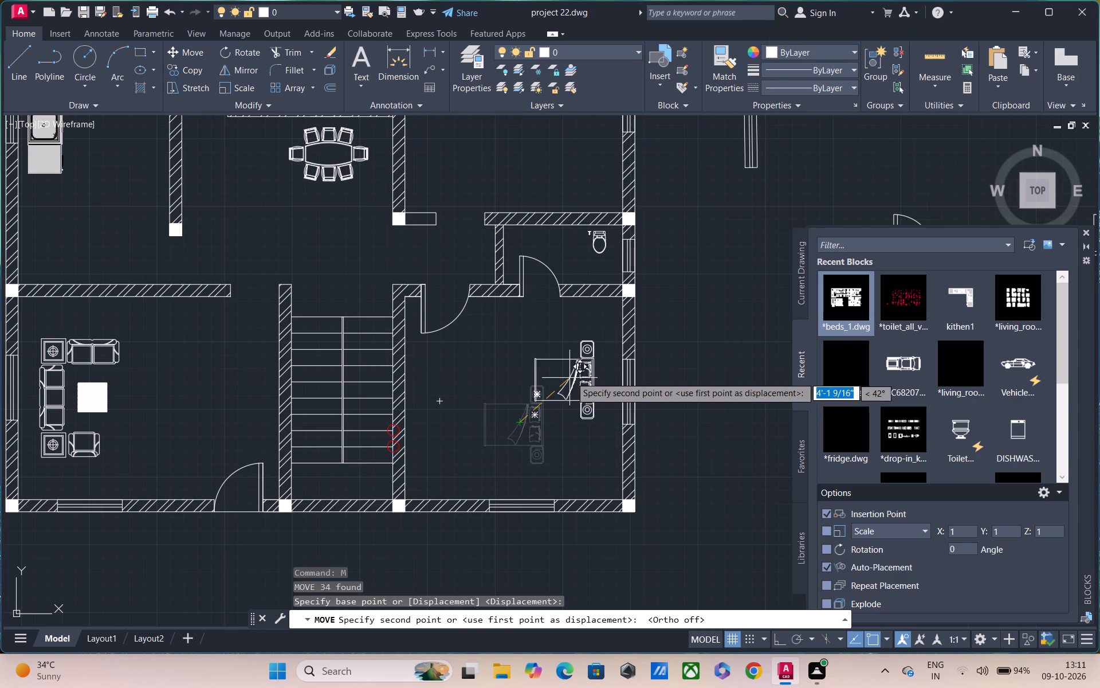
pyautogui.click(567, 408)
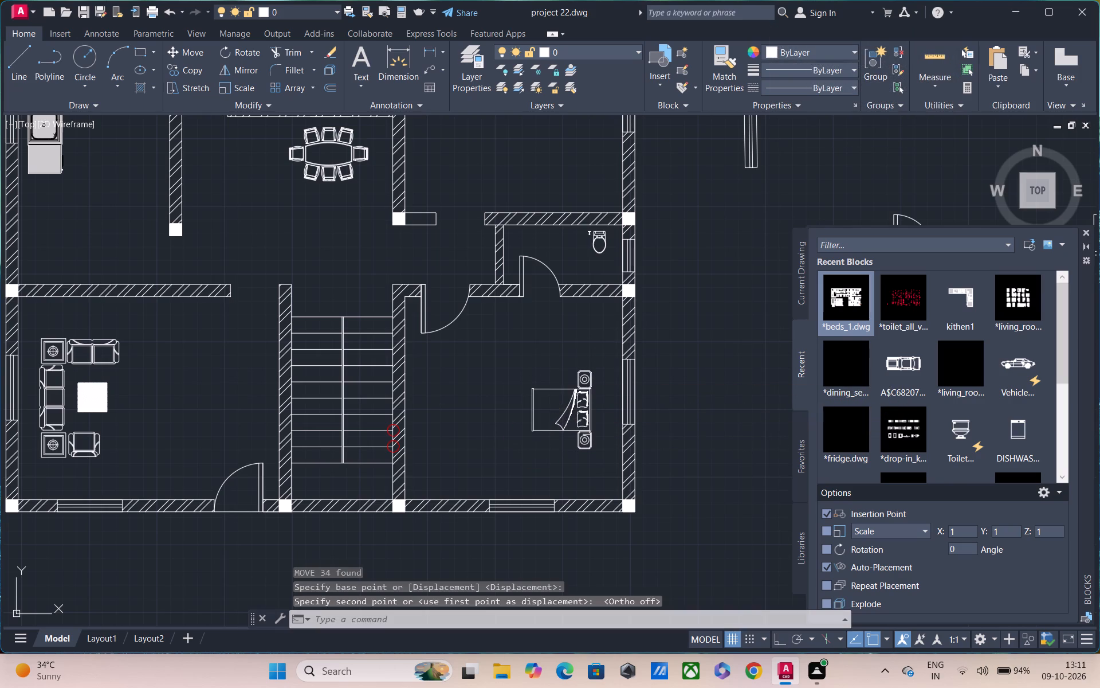
# Enlarge the bed and bedside tables by a factor of about 1.3 from the bed's upper foot-end corner, toward the window wall.
pyautogui.click(508, 341)
pyautogui.click(610, 467)
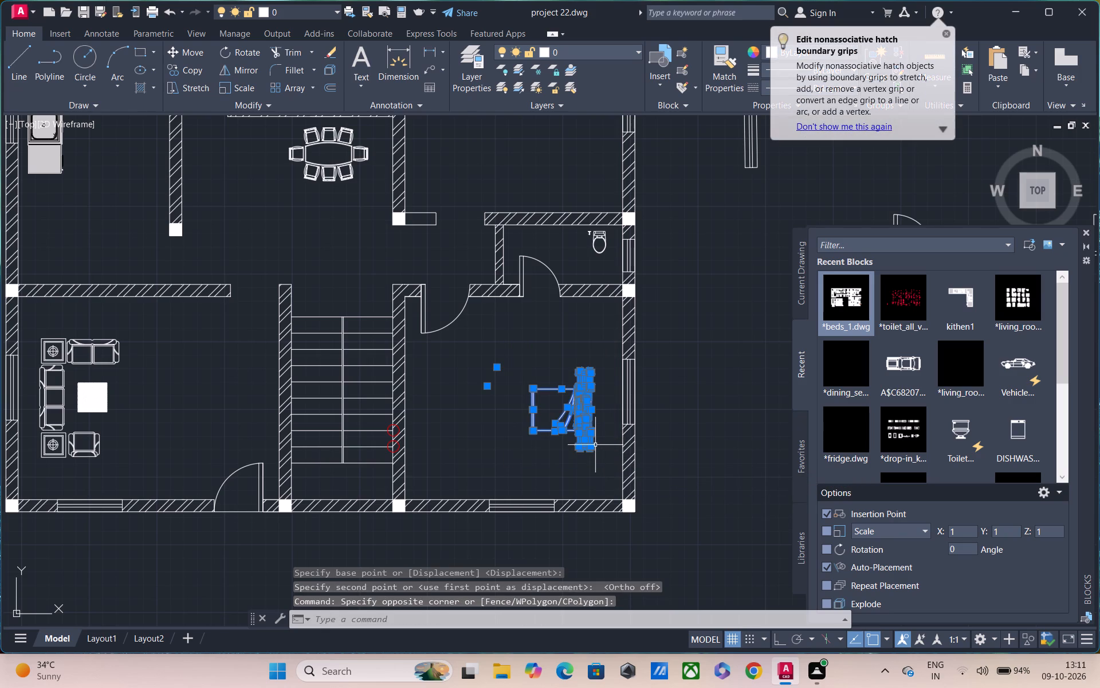
pyautogui.write('sc')
pyautogui.press('space')
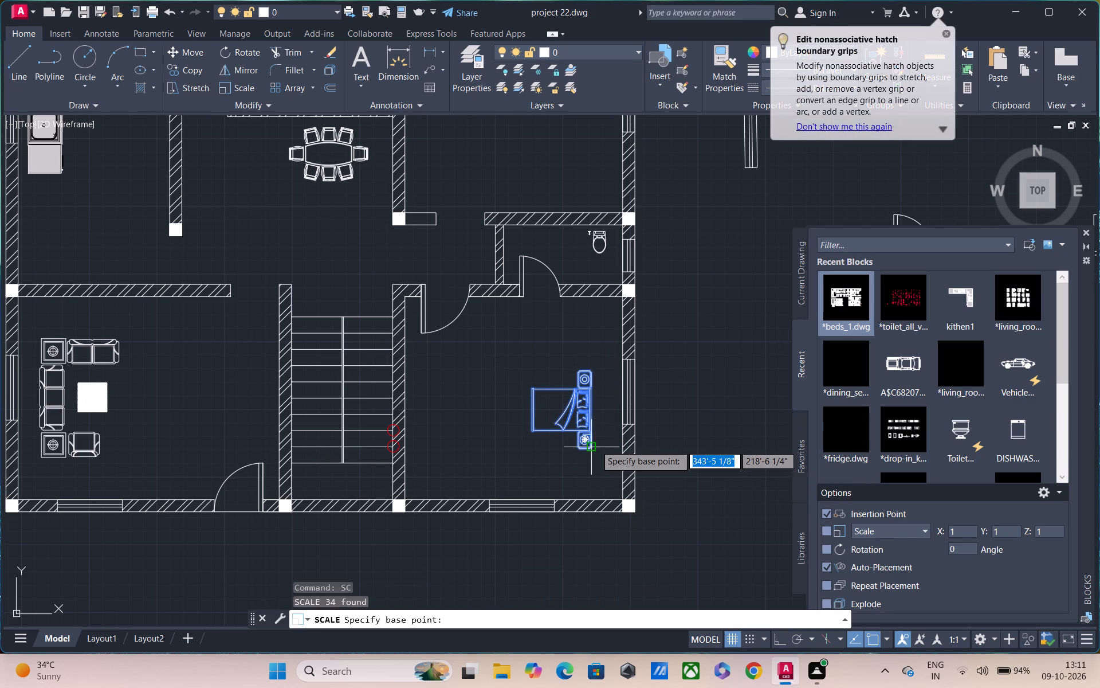
pyautogui.click(540, 395)
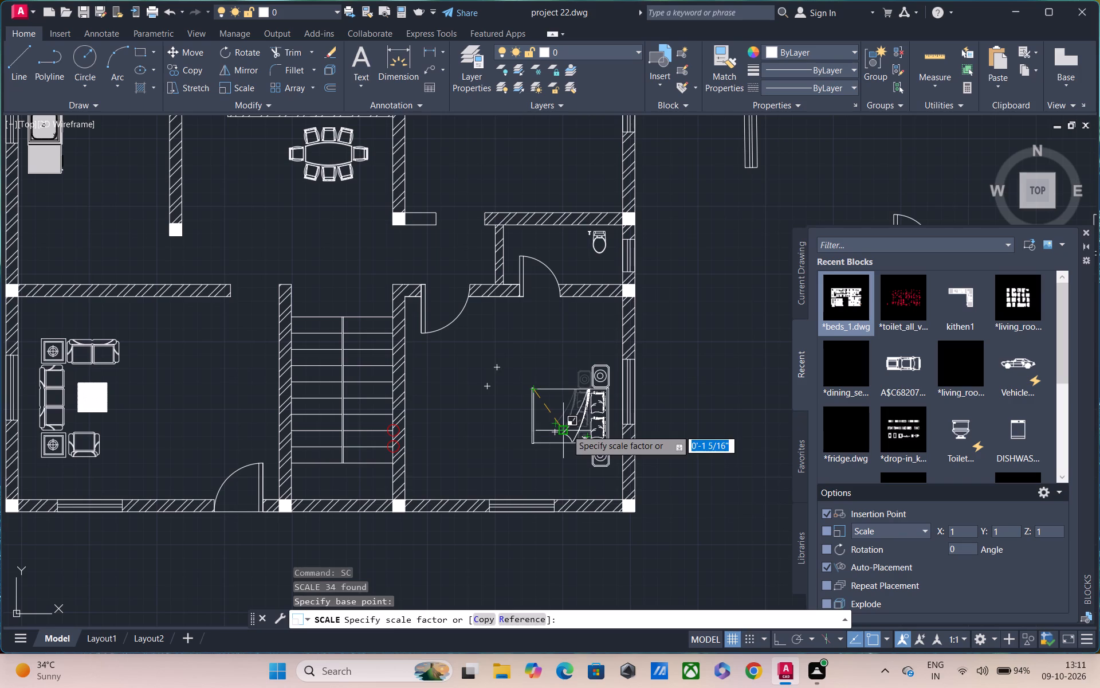
pyautogui.click(567, 429)
pyautogui.scroll(-2, 503, 337)
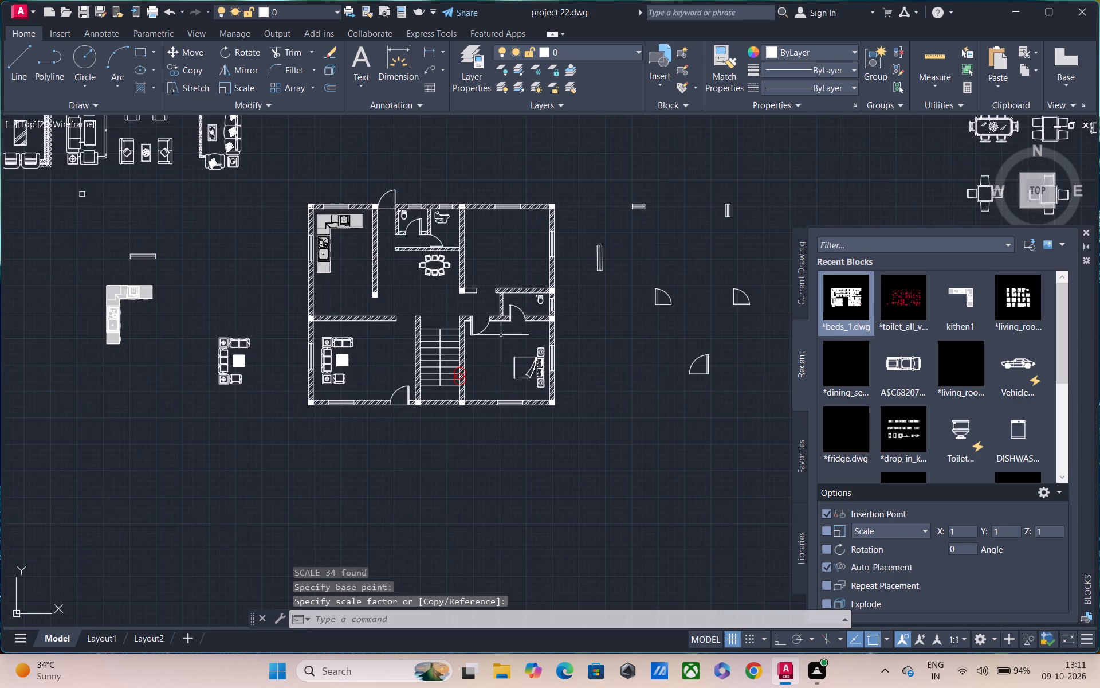
pyautogui.scroll(2, 500, 337)
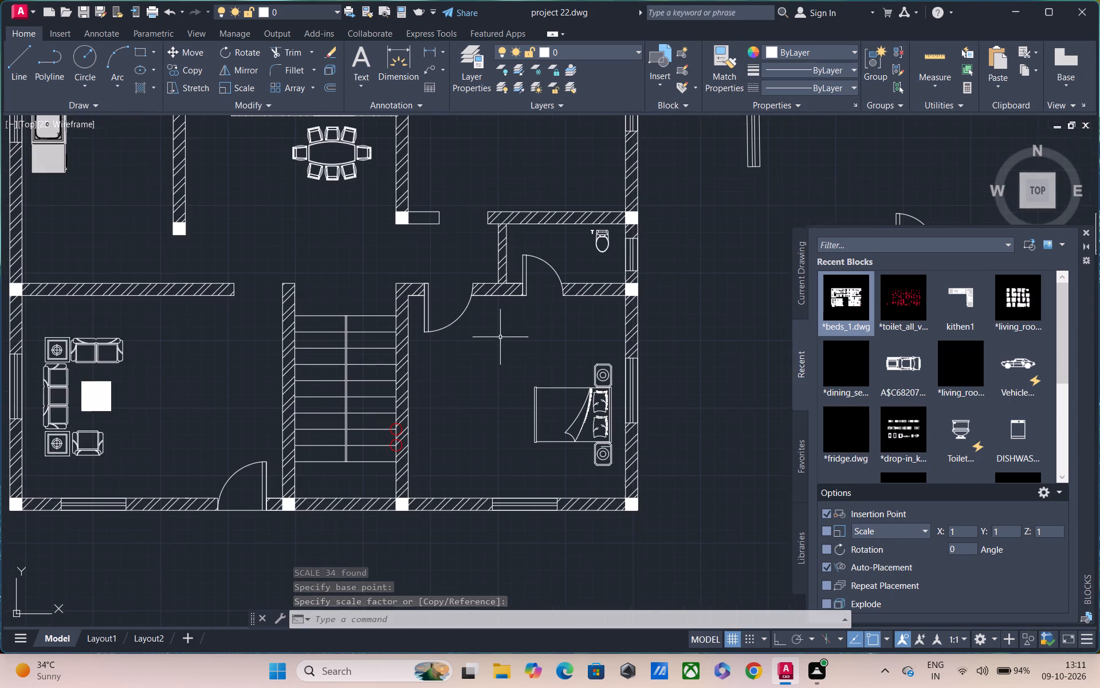
pyautogui.press('Escape')
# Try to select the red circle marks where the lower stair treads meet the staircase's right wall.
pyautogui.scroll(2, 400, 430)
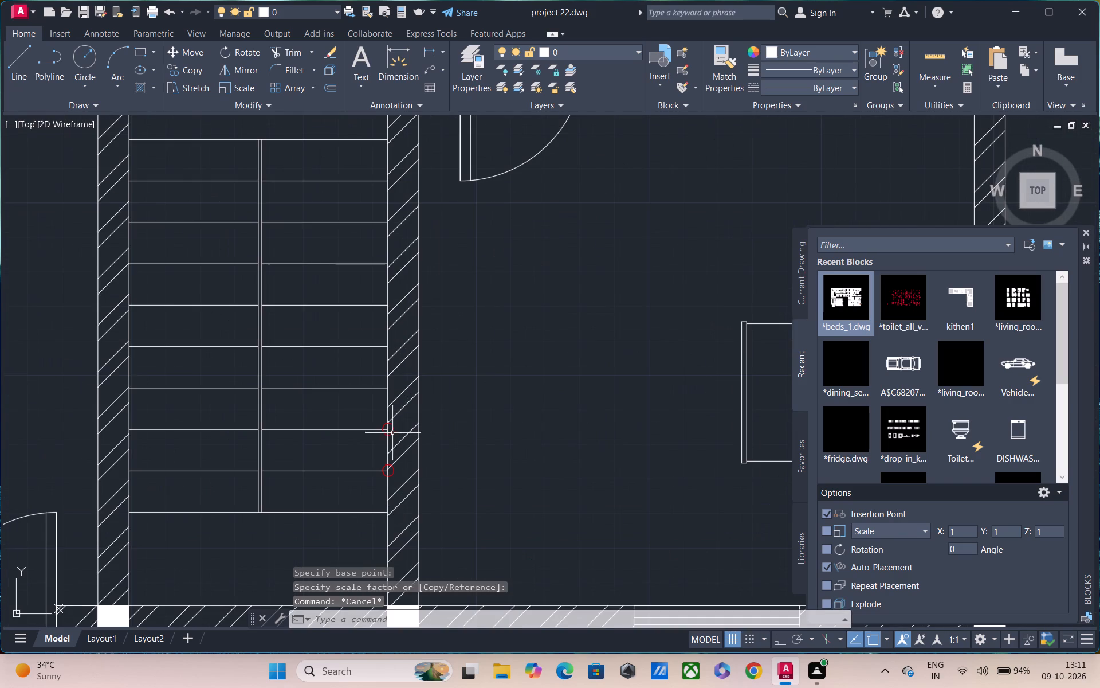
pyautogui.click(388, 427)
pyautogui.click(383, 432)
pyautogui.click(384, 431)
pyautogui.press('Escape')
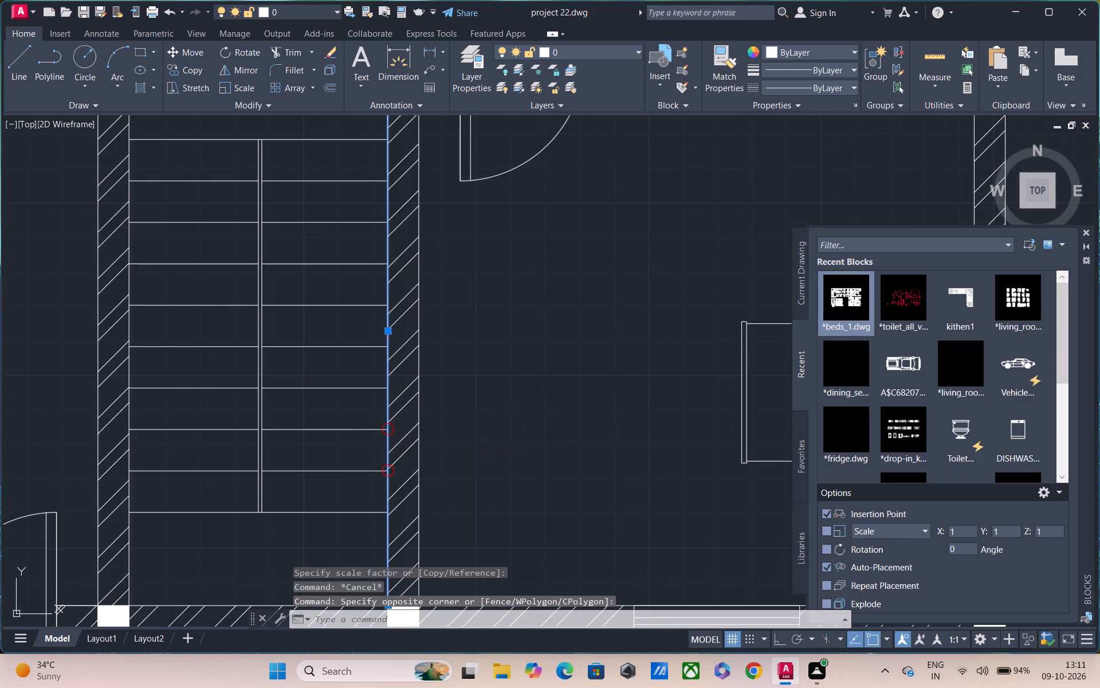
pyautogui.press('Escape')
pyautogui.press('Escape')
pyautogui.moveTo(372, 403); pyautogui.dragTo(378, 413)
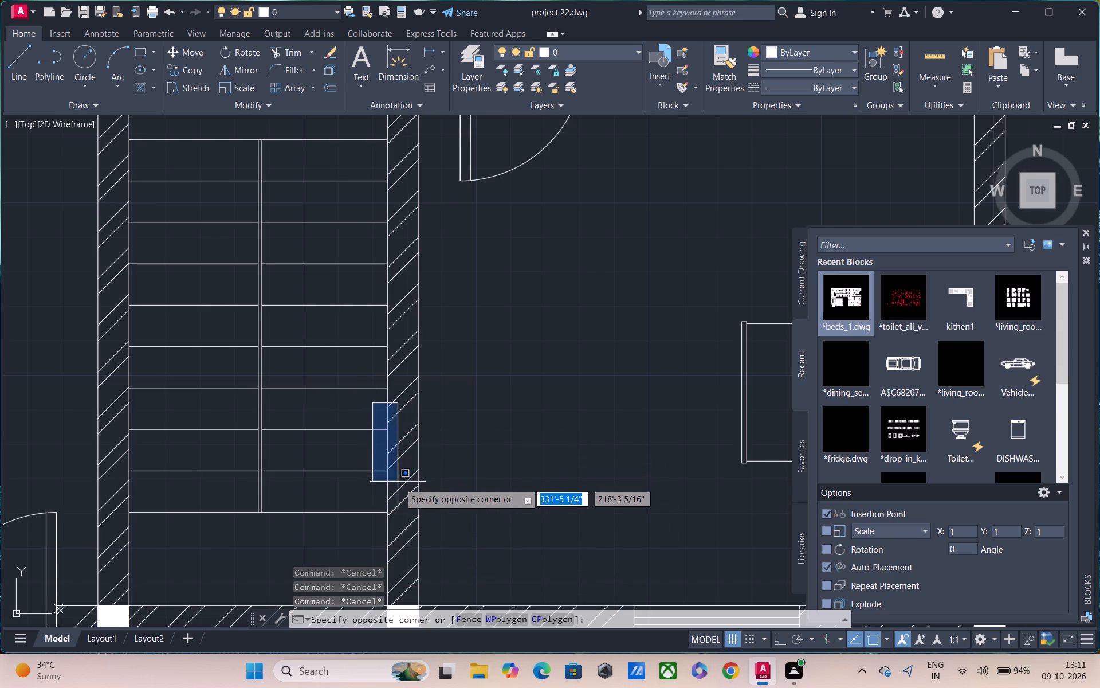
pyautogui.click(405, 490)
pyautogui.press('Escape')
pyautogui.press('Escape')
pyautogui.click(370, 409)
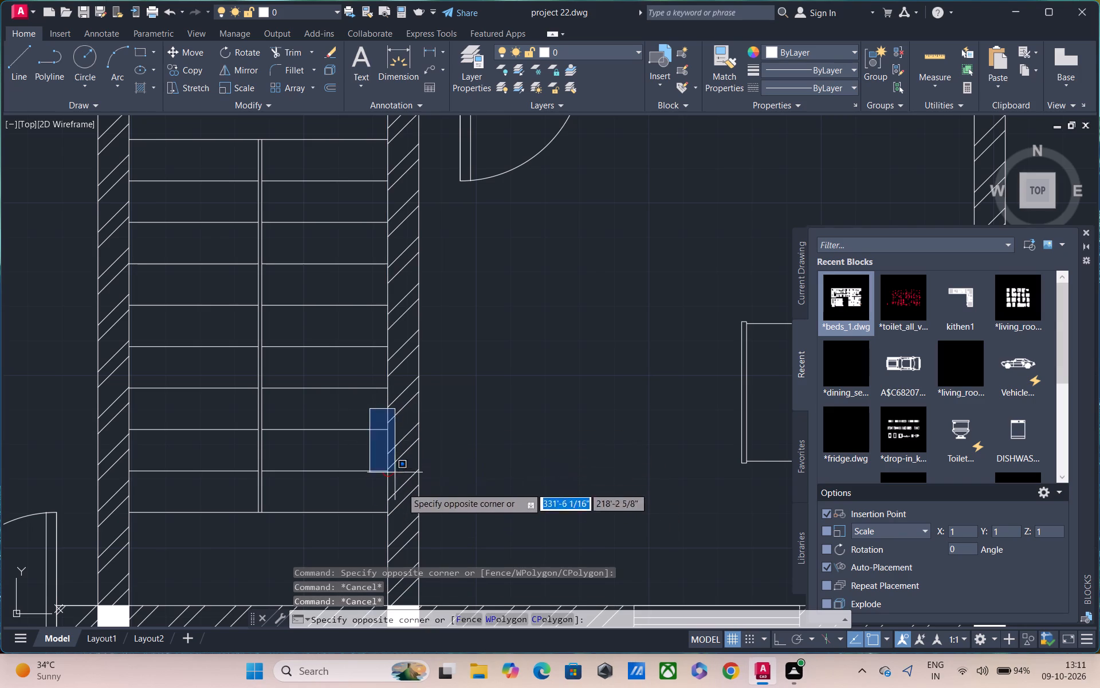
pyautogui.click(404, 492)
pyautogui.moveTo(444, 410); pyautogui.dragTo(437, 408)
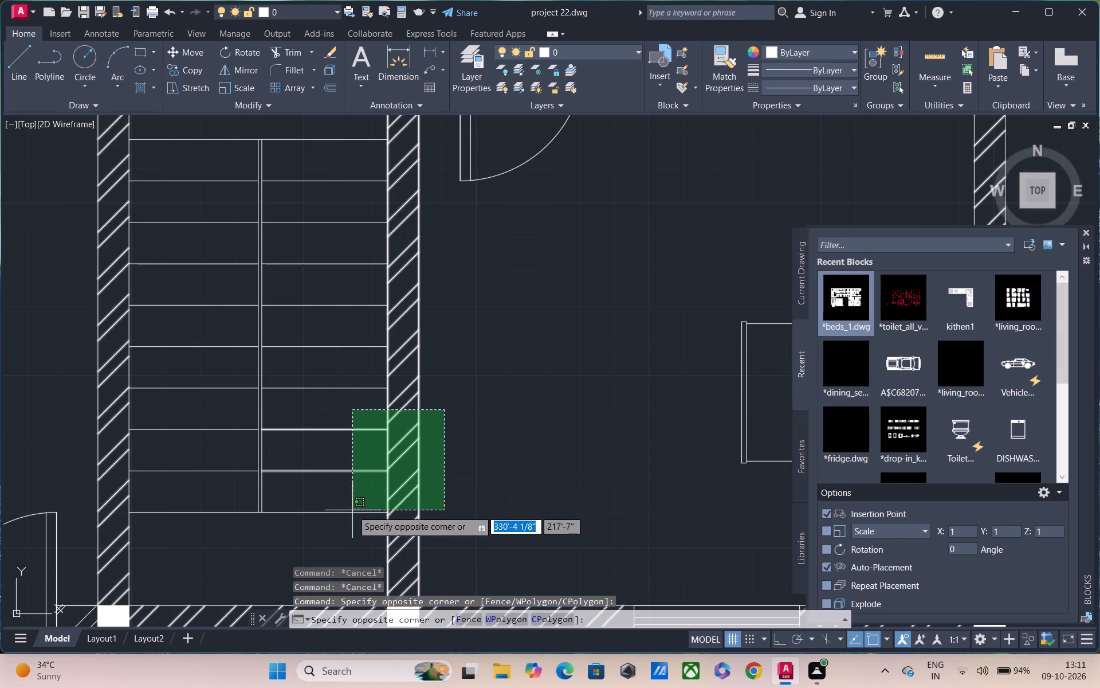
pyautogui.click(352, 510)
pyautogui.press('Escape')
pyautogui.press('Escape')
# Draw a very short line at the red-circled tread end on the staircase's right wall.
pyautogui.scroll(3, 380, 427)
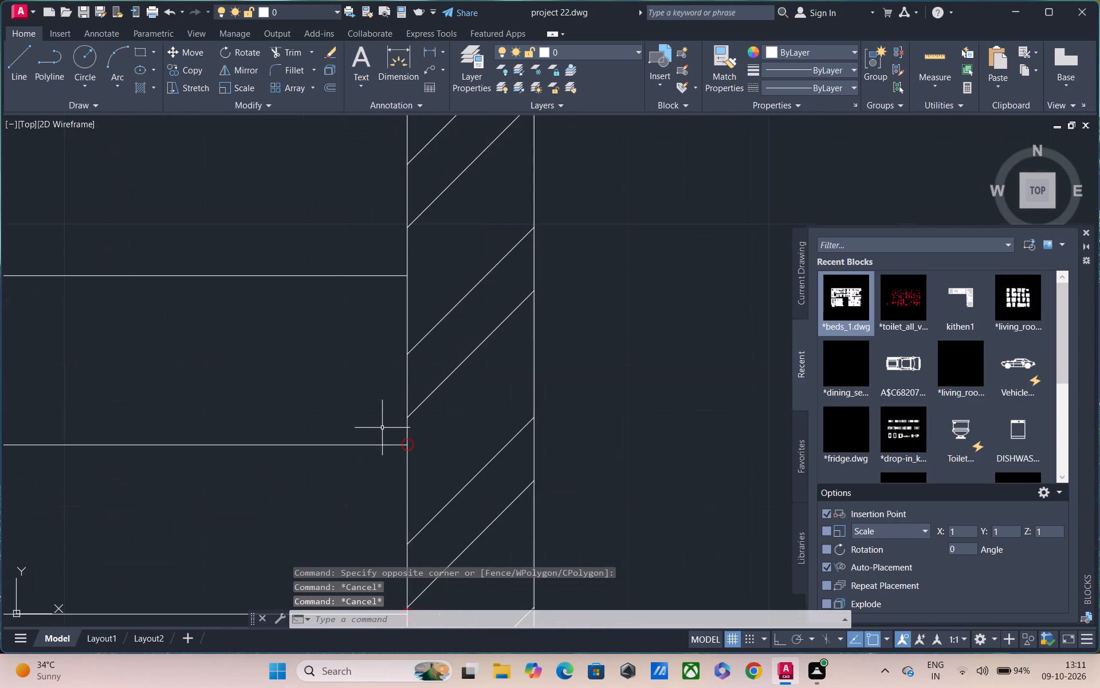
pyautogui.scroll(11, 410, 452)
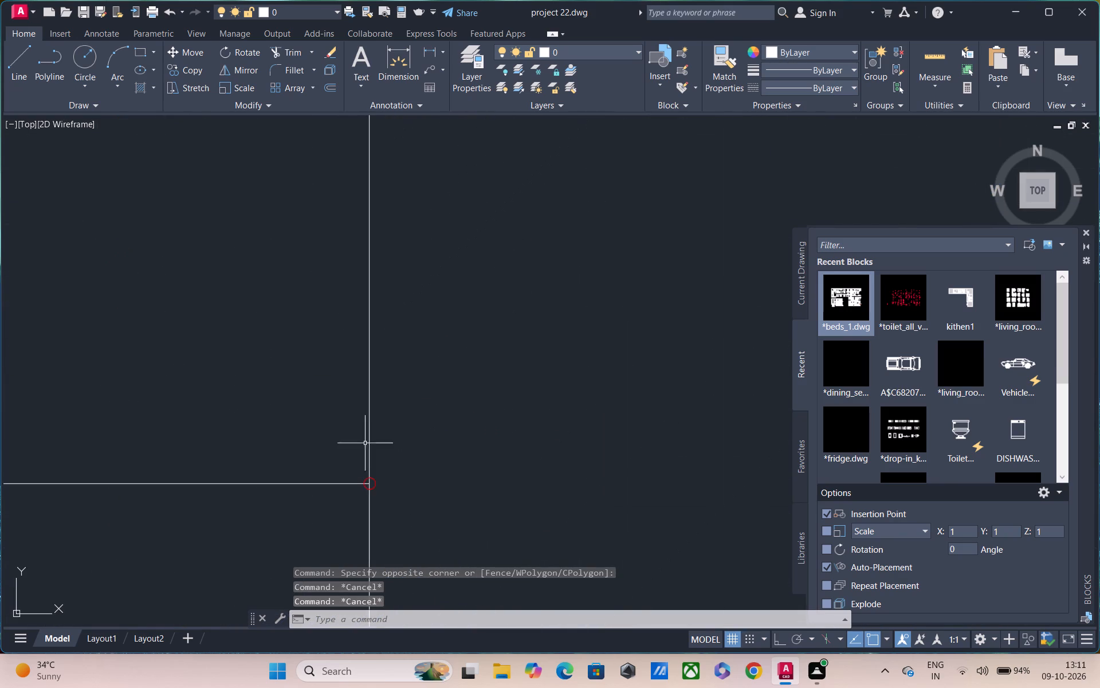
pyautogui.moveTo(362, 450); pyautogui.dragTo(357, 386, button='middle')
pyautogui.scroll(5, 360, 448)
pyautogui.moveTo(379, 338); pyautogui.dragTo(379, 420, button='middle')
pyautogui.scroll(1, 379, 420)
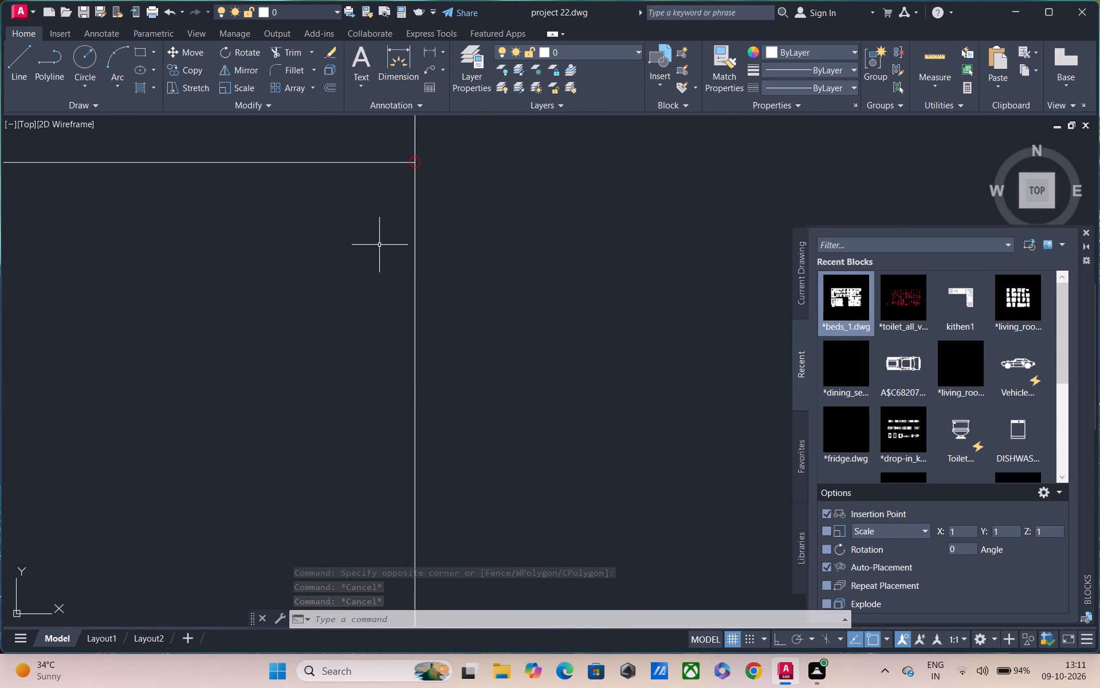
pyautogui.scroll(1, 376, 213)
pyautogui.moveTo(375, 268); pyautogui.dragTo(372, 401, button='middle')
pyautogui.scroll(1, 411, 260)
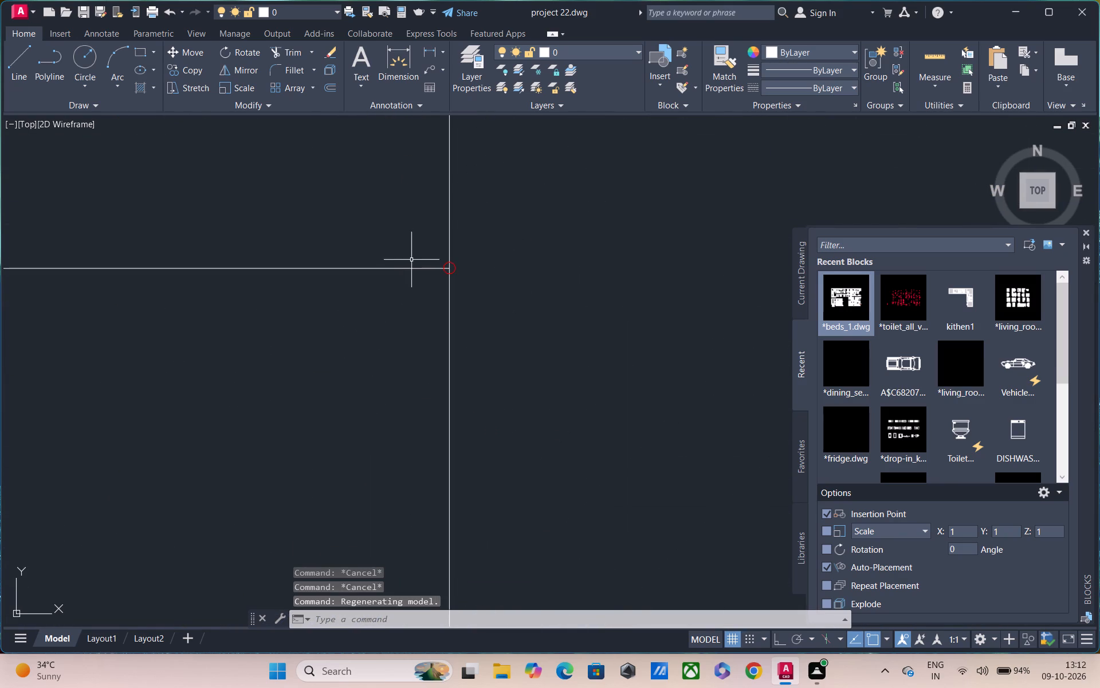
pyautogui.write('l')
pyautogui.press('space')
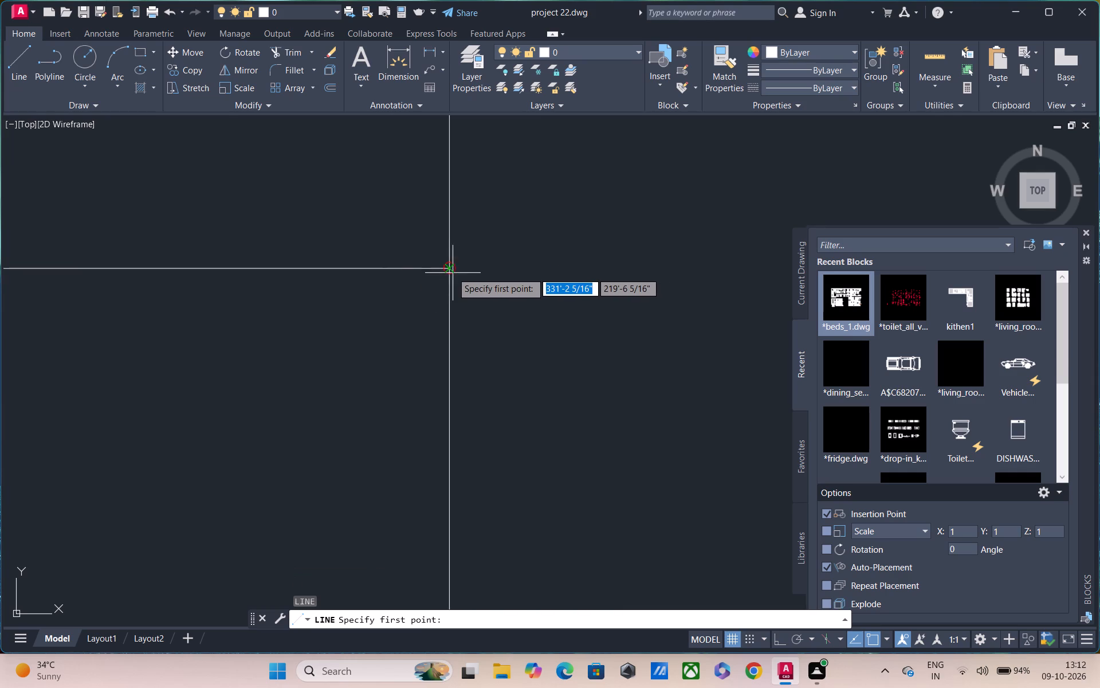
pyautogui.click(452, 272)
pyautogui.click(437, 270)
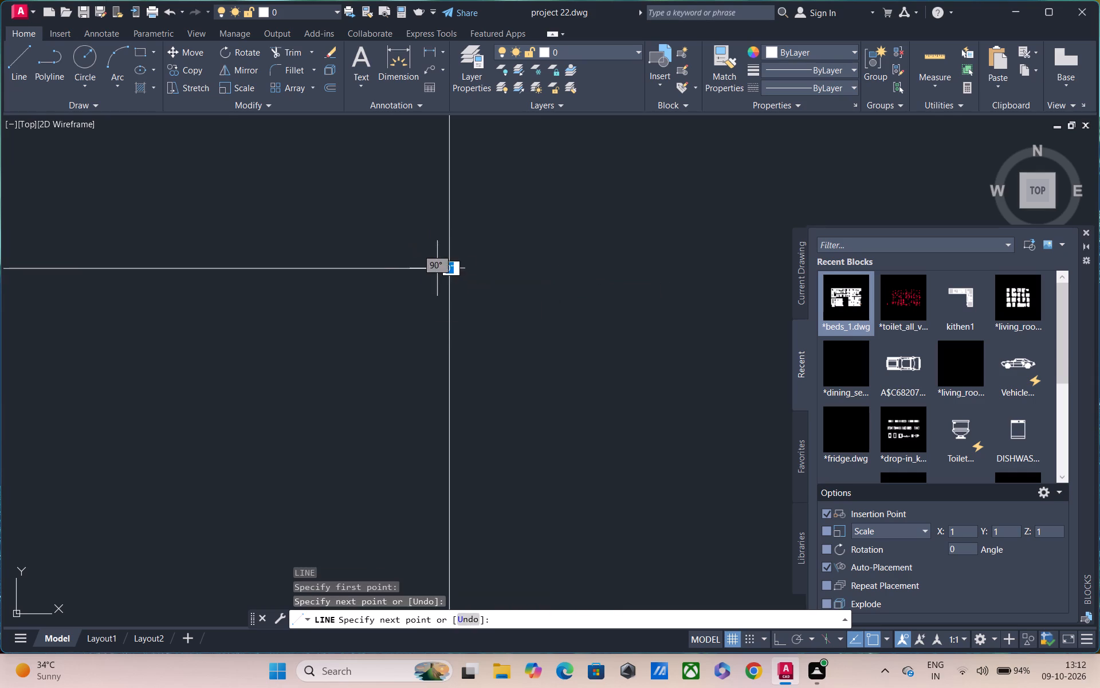
pyautogui.press('Escape')
# Examine closely the junction of the stair tread and wall line at the red-circled mark, and its surroundings.
pyautogui.scroll(7, 462, 265)
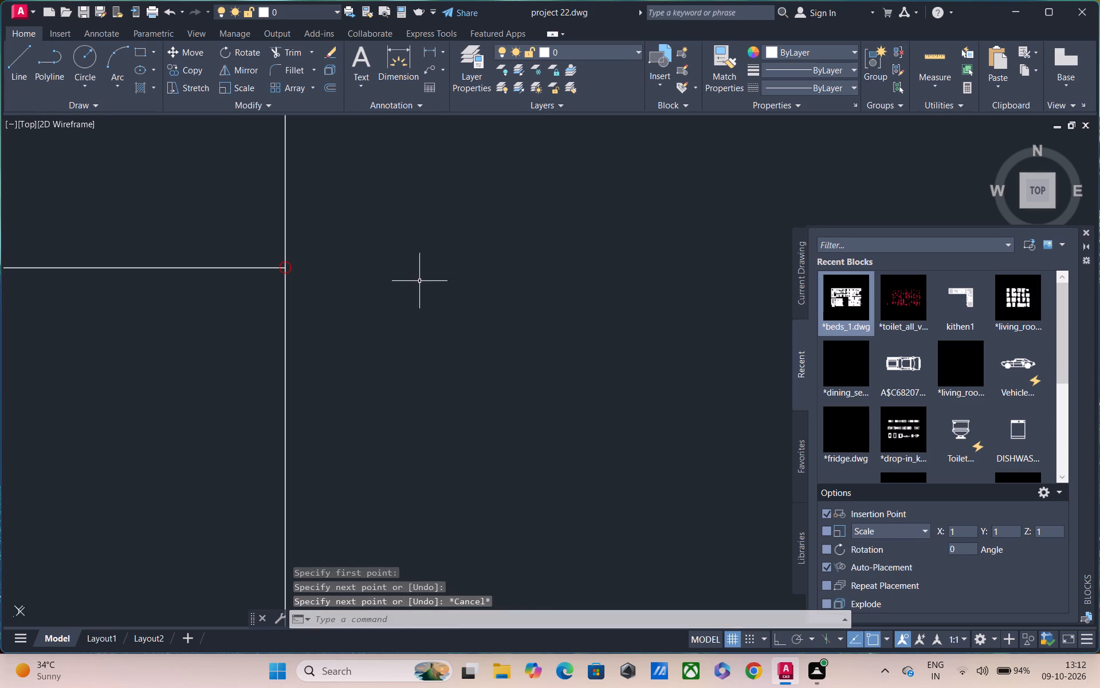
pyautogui.scroll(1, 267, 272)
pyautogui.moveTo(266, 273); pyautogui.dragTo(311, 326, button='middle')
pyautogui.scroll(4, 325, 304)
pyautogui.moveTo(358, 320); pyautogui.dragTo(351, 296, button='middle')
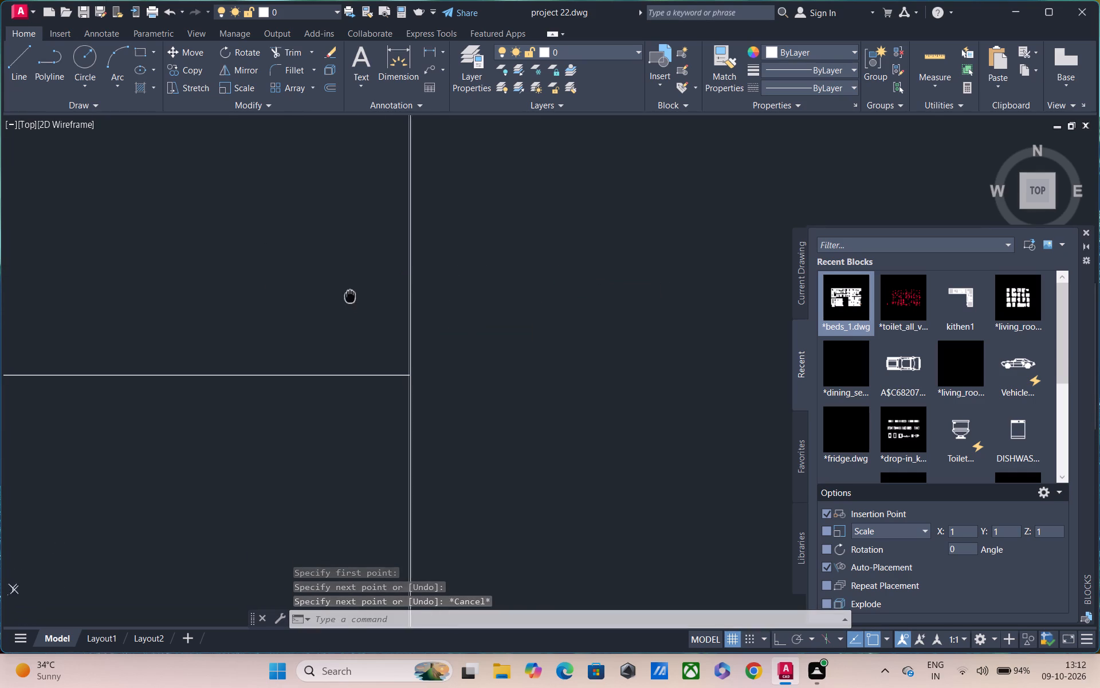
pyautogui.scroll(5, 418, 349)
pyautogui.scroll(4, 352, 406)
pyautogui.moveTo(339, 413); pyautogui.dragTo(336, 323, button='middle')
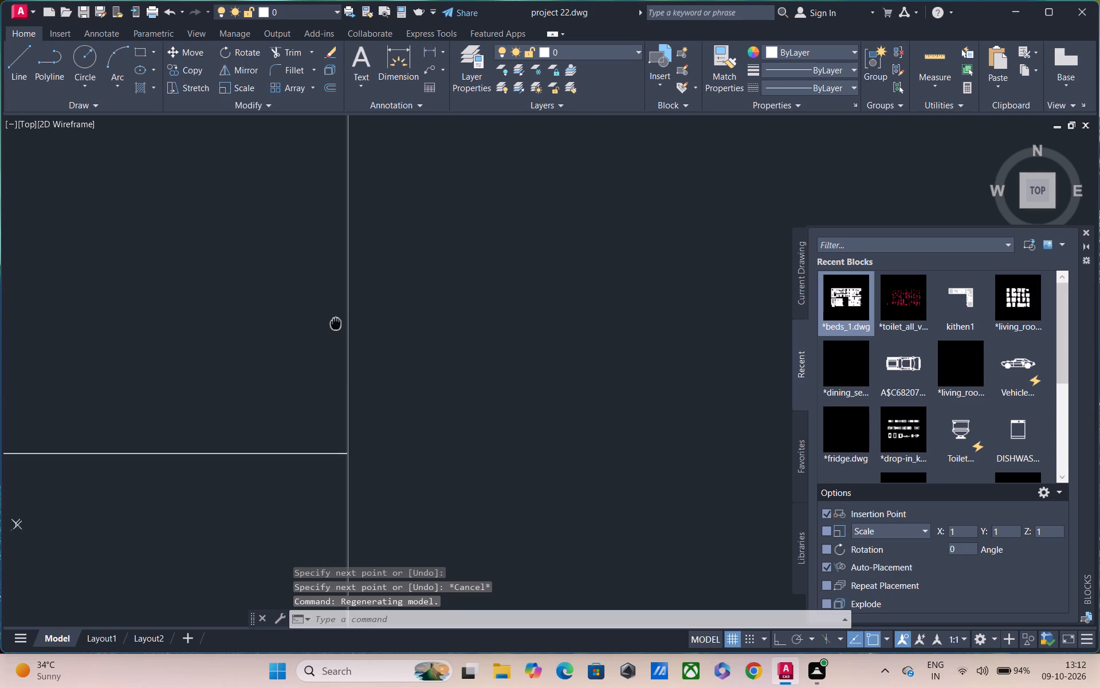
pyautogui.scroll(8, 339, 450)
pyautogui.scroll(3, 392, 463)
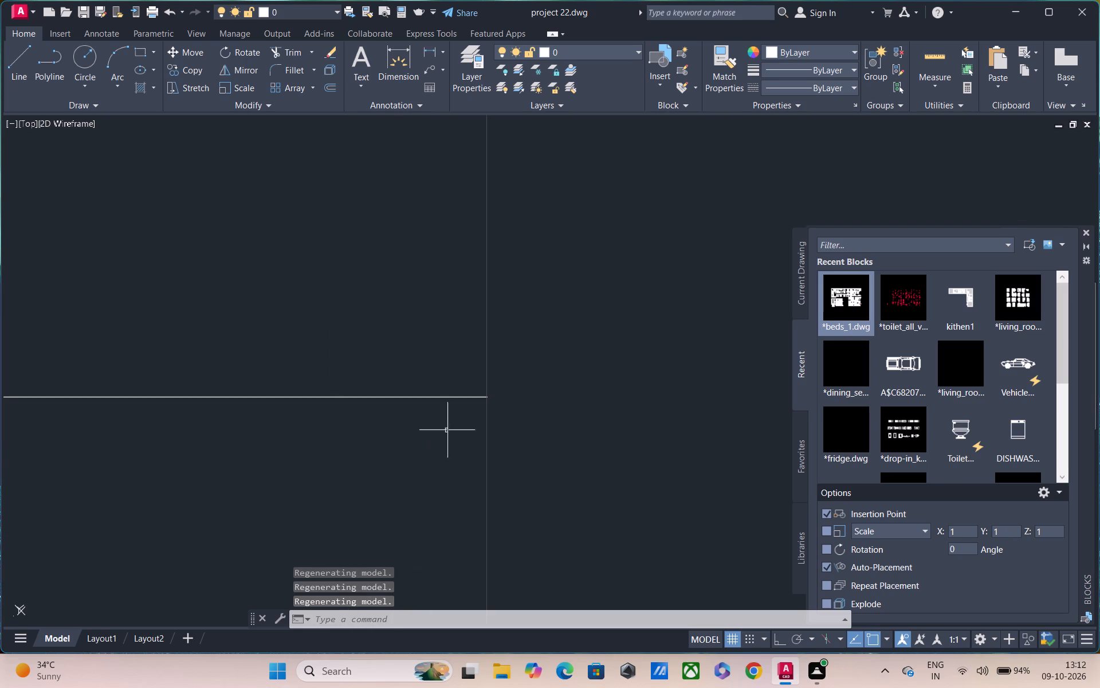
pyautogui.moveTo(473, 403); pyautogui.dragTo(407, 424, button='middle')
pyautogui.scroll(3, 415, 416)
pyautogui.scroll(-14, 416, 415)
pyautogui.press('Escape')
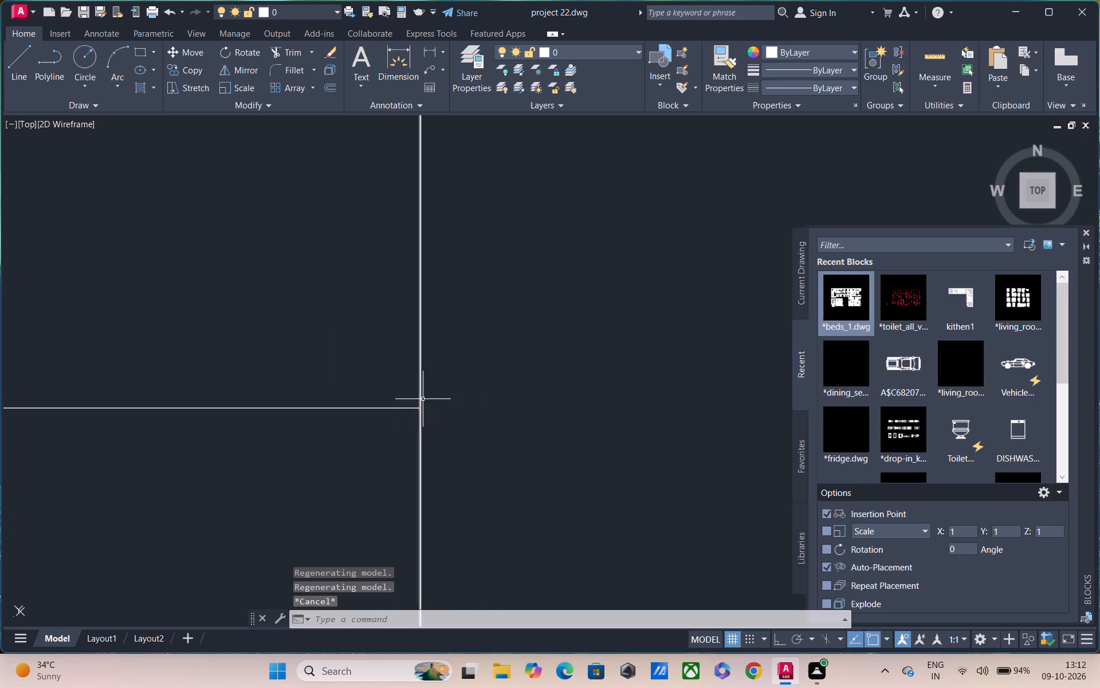
pyautogui.scroll(-20, 425, 395)
pyautogui.scroll(-20, 425, 395)
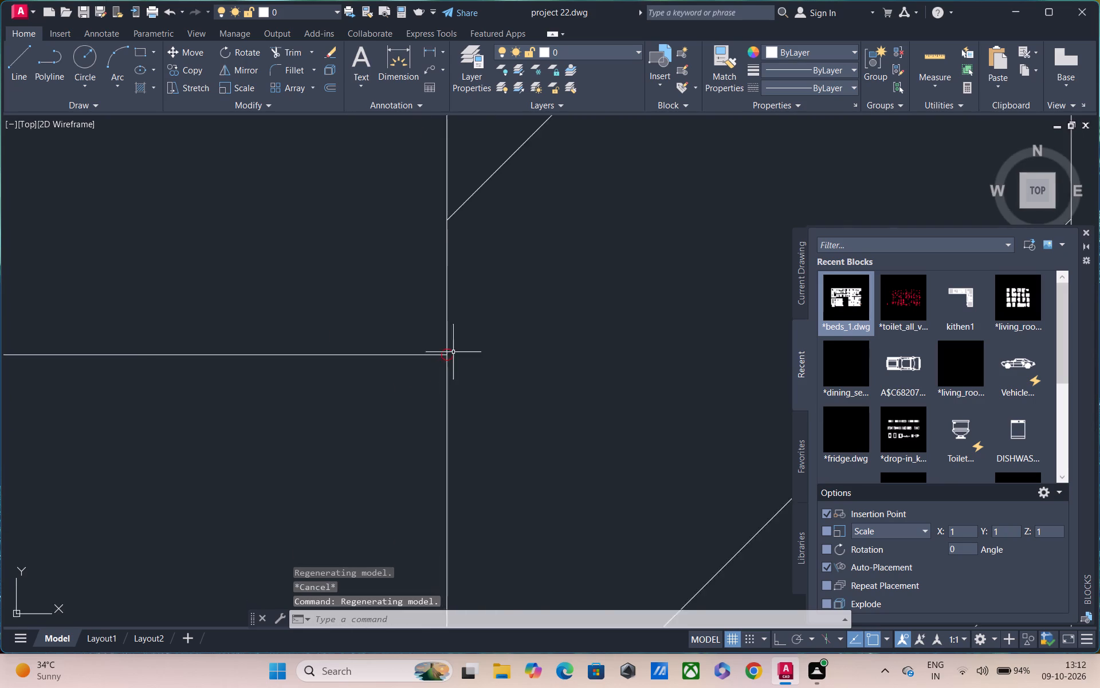
pyautogui.scroll(-9, 453, 352)
pyautogui.press('Escape')
pyautogui.press('Escape')
pyautogui.moveTo(561, 326); pyautogui.dragTo(531, 357, button='middle')
pyautogui.moveTo(510, 313); pyautogui.dragTo(472, 261, button='middle')
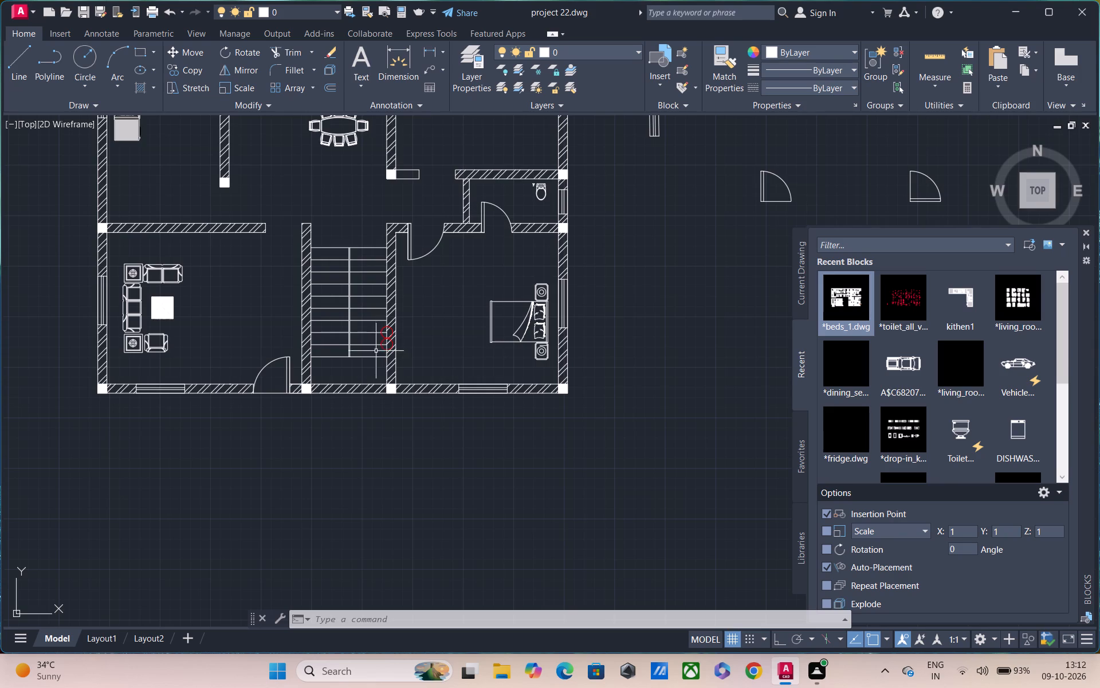
pyautogui.scroll(4, 383, 337)
pyautogui.scroll(-3, 384, 337)
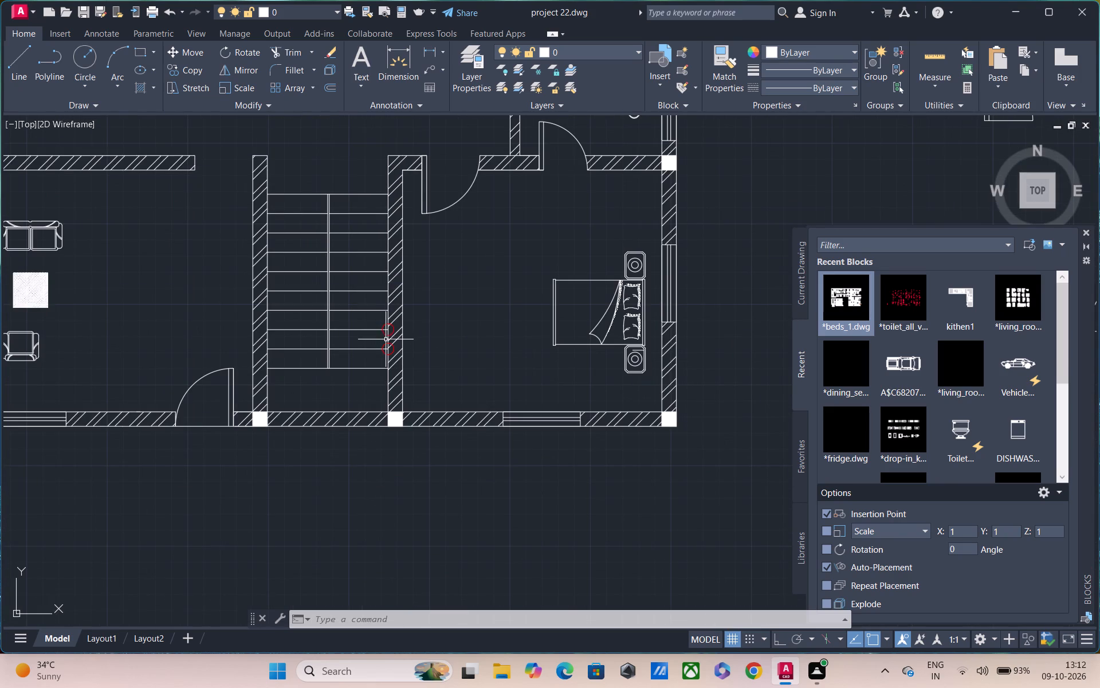
pyautogui.scroll(-3, 379, 352)
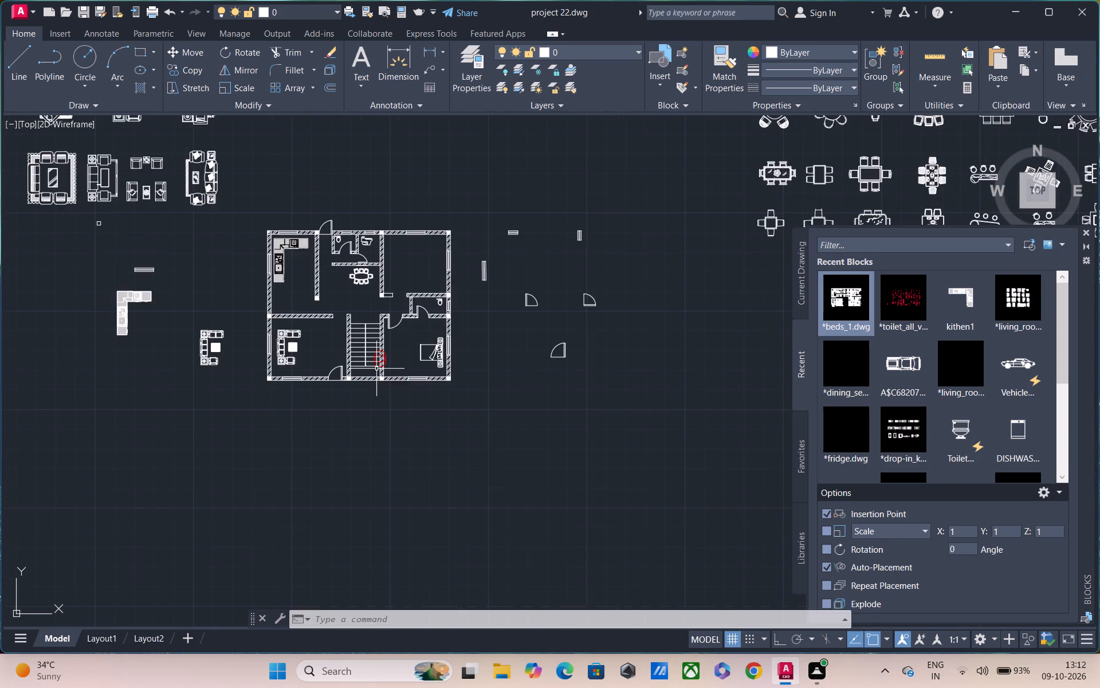
pyautogui.scroll(3, 376, 369)
pyautogui.scroll(-1, 376, 369)
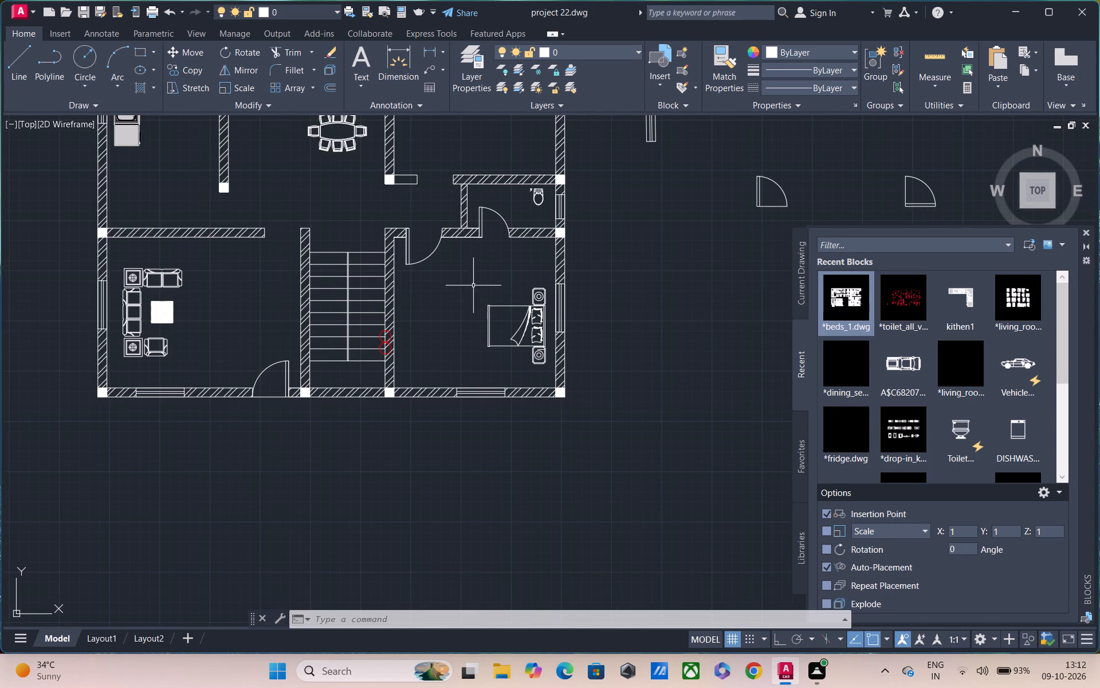
# Copy the bed and bedside tables from the lower-right bedroom into the upper-right bedroom.
pyautogui.click(468, 286)
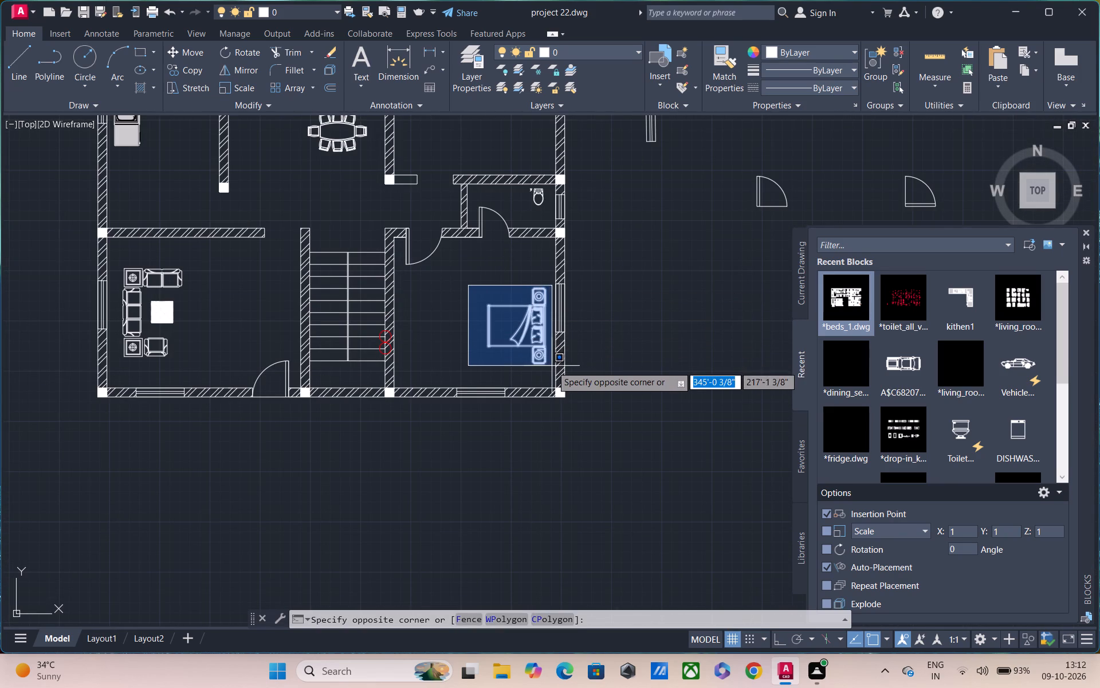
pyautogui.click(547, 373)
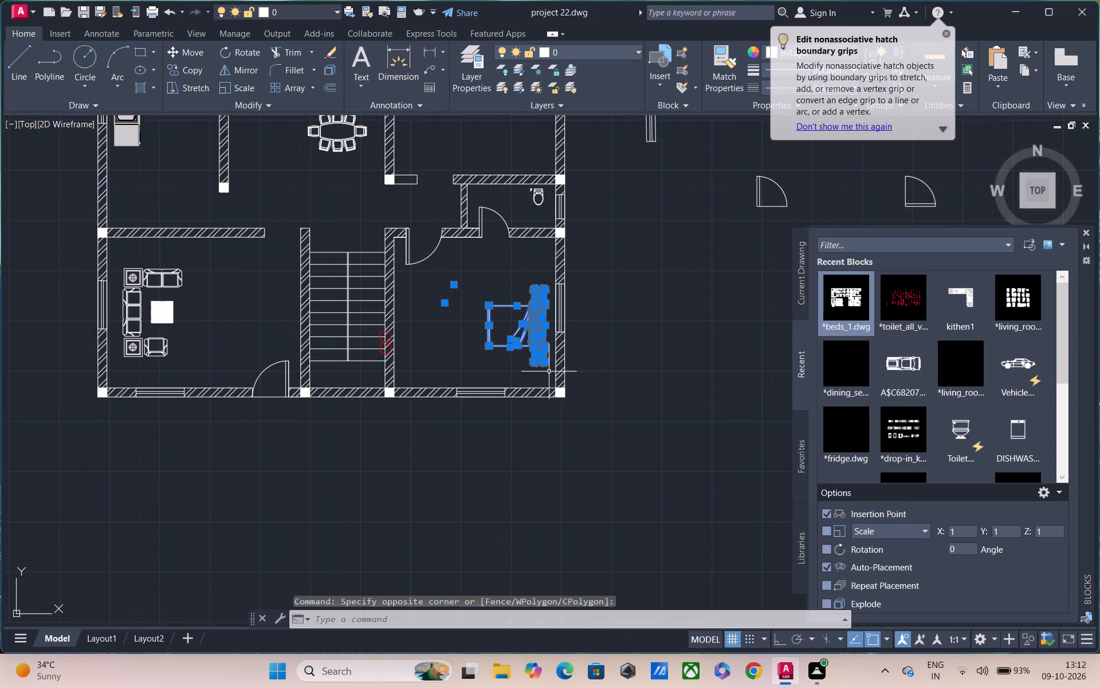
pyautogui.write('co')
pyautogui.press('space')
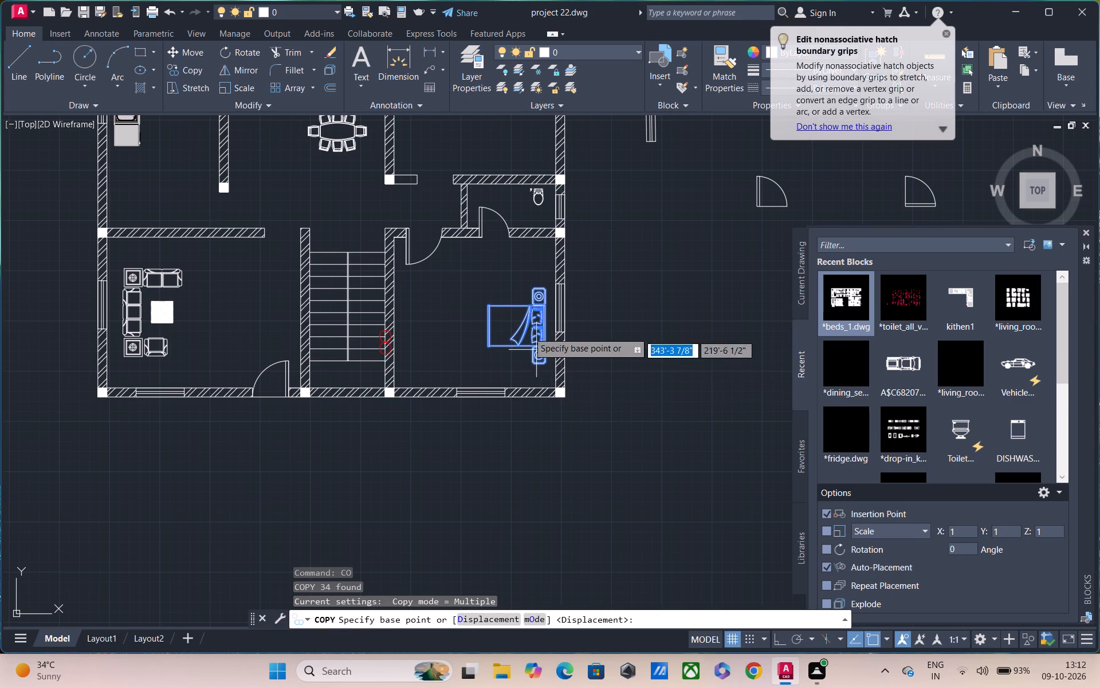
pyautogui.click(525, 327)
pyautogui.scroll(-1, 447, 218)
pyautogui.moveTo(452, 257); pyautogui.dragTo(473, 425, button='middle')
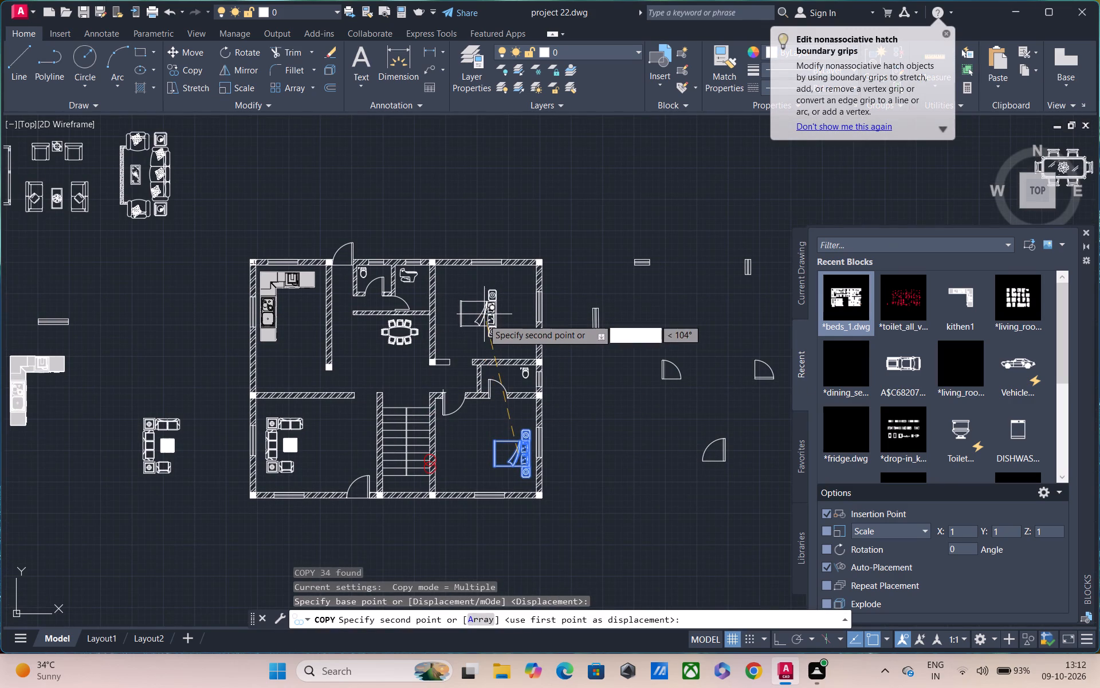
pyautogui.click(481, 318)
pyautogui.press('Escape')
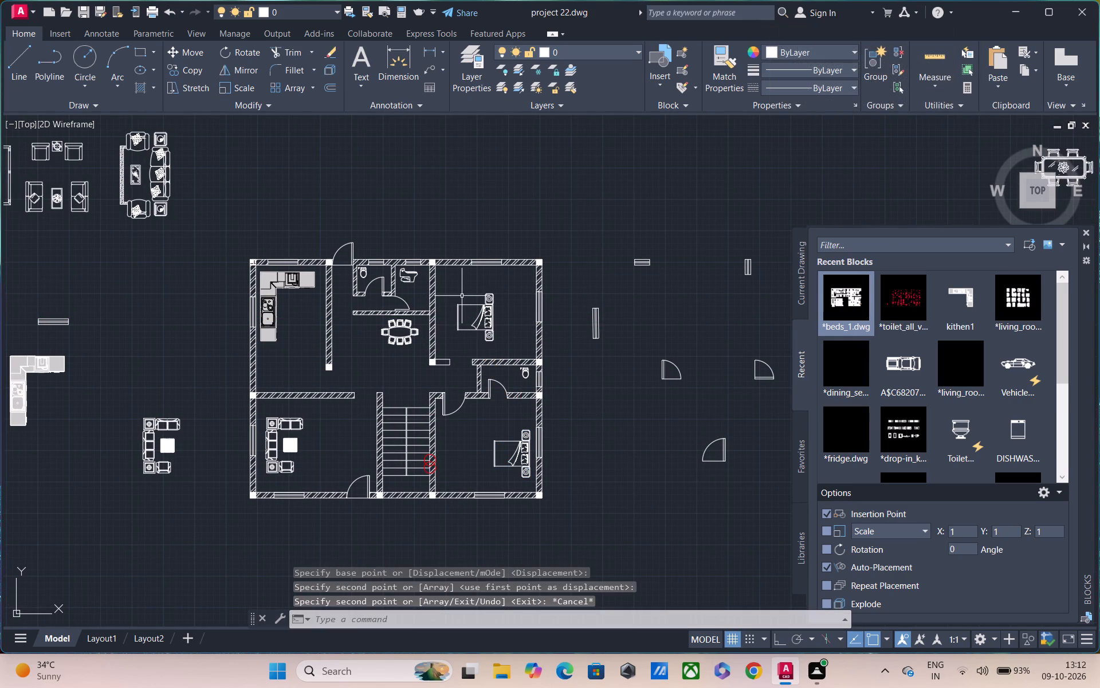
# Rotate the copied bed and bedside tables a quarter turn counterclockwise with Ortho on, so the headboard faces the upper exterior wall.
pyautogui.click(450, 290)
pyautogui.click(507, 349)
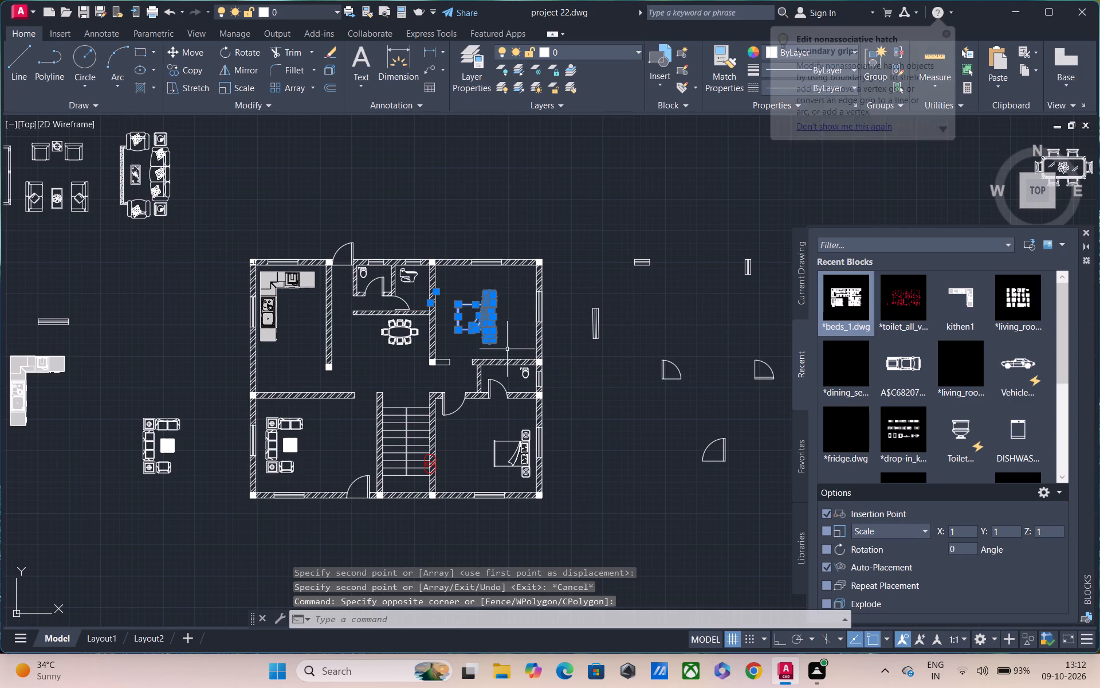
pyautogui.write('ro')
pyautogui.press('space')
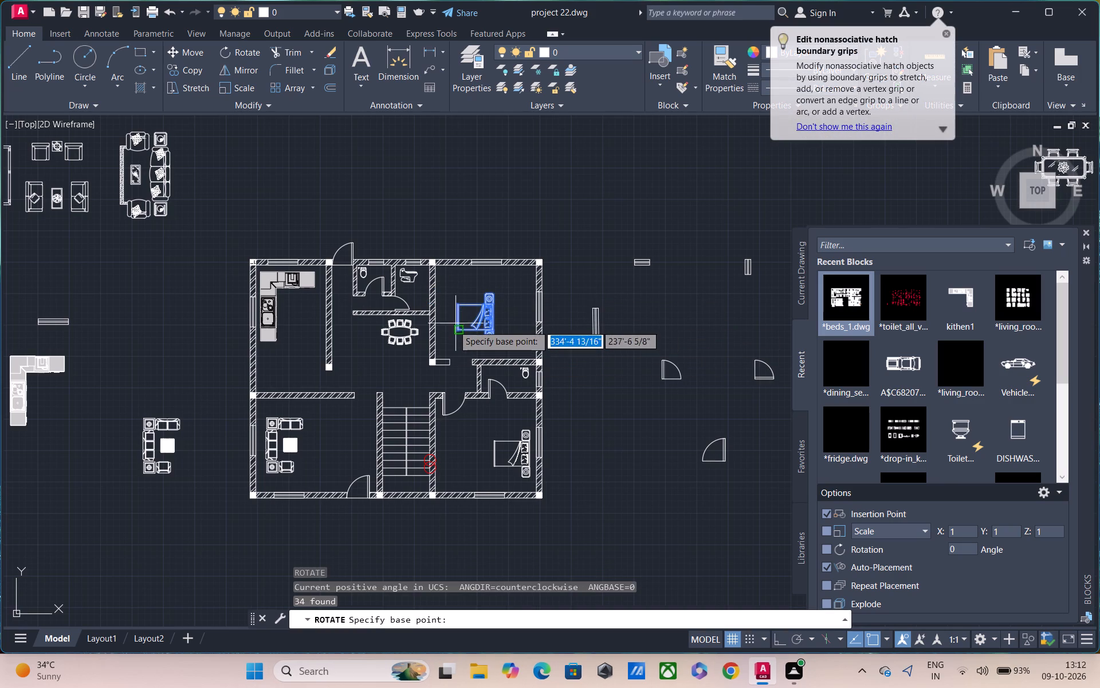
pyautogui.click(471, 316)
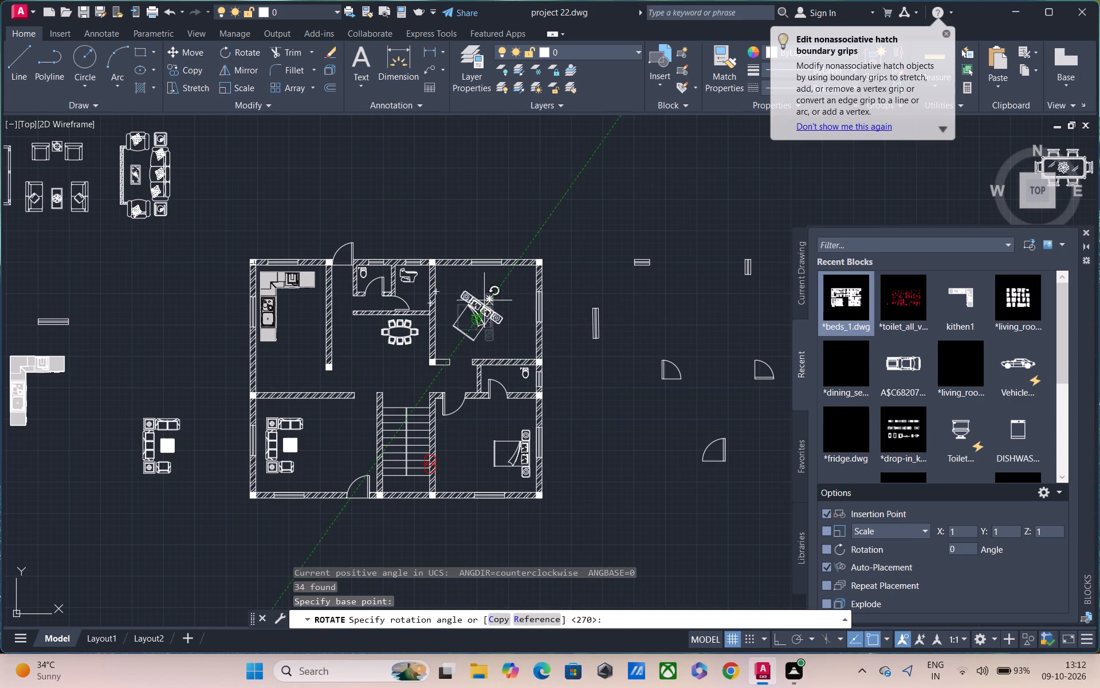
pyautogui.press('F8')
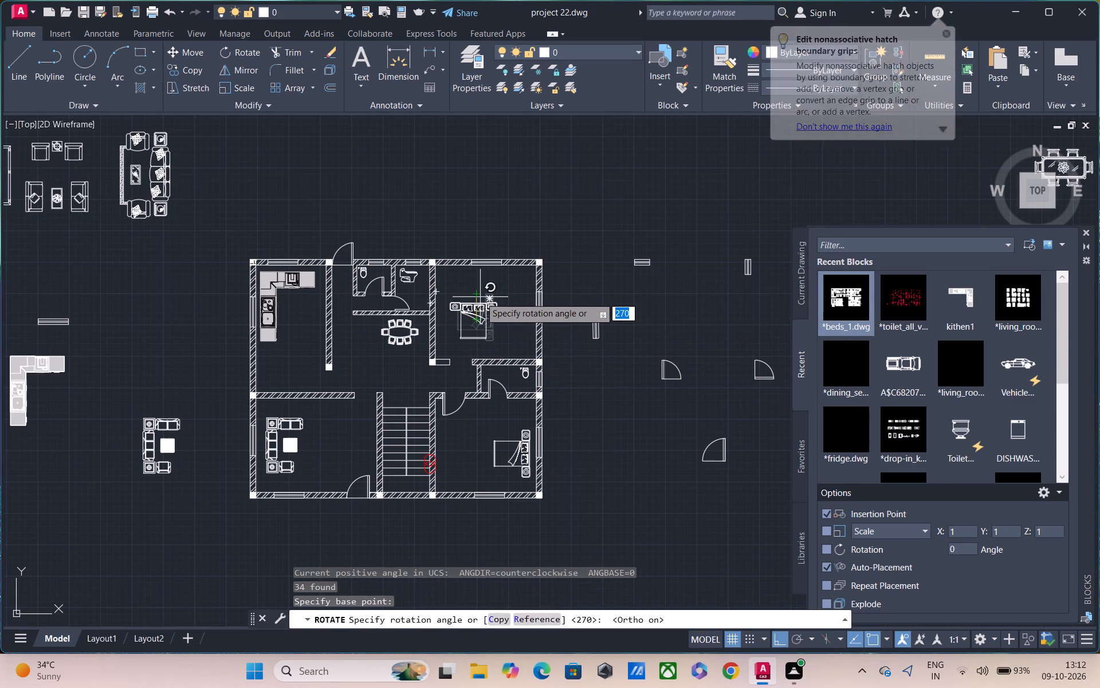
pyautogui.click(480, 297)
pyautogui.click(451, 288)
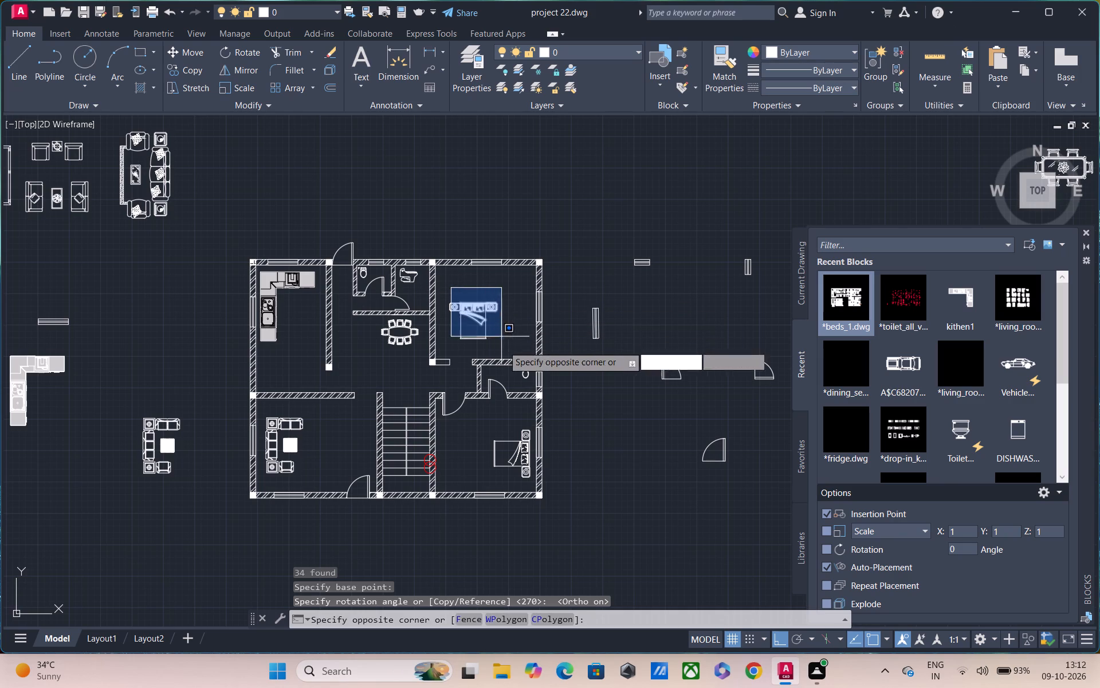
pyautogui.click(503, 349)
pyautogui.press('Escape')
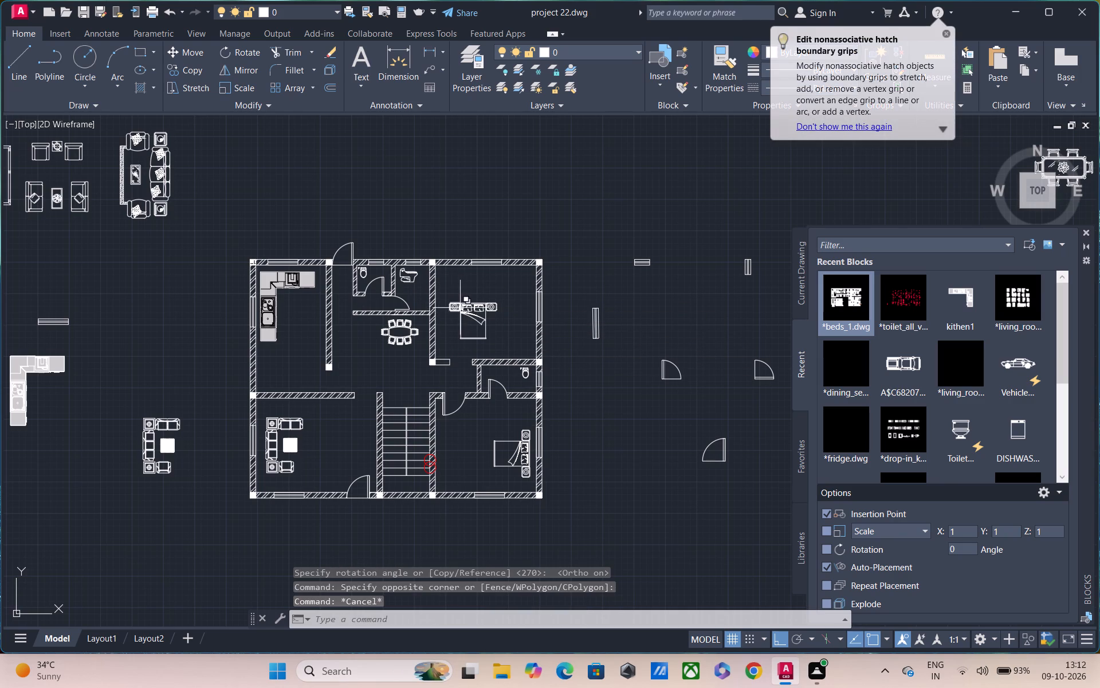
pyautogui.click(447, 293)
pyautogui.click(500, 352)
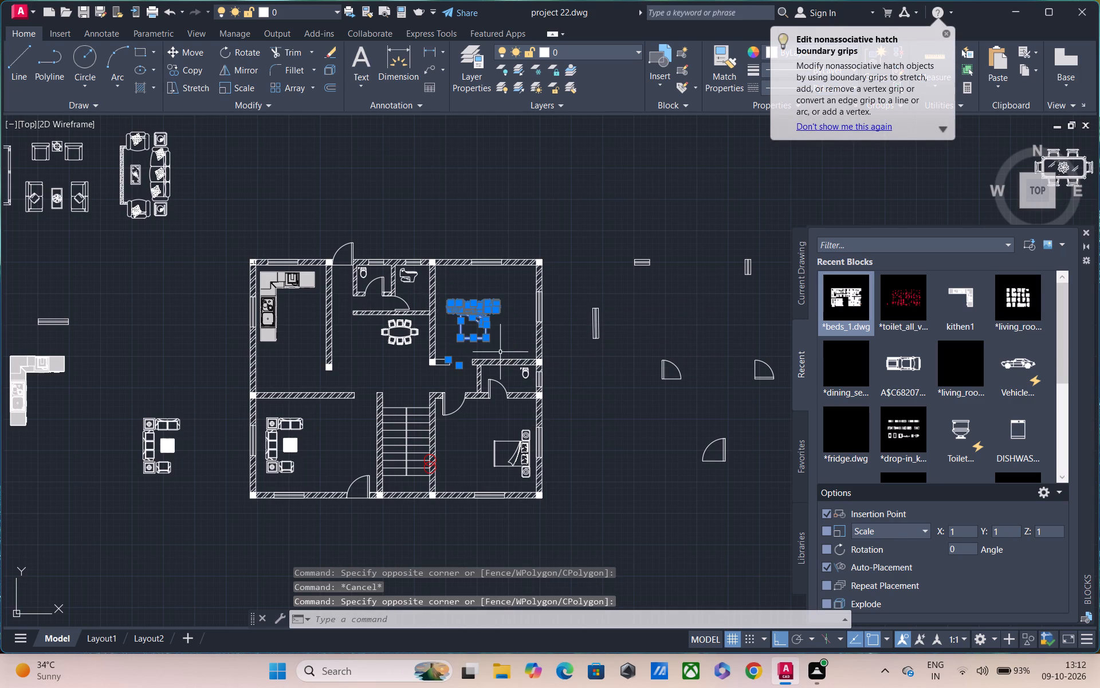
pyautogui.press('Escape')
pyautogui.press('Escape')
# Move the upper-right bedroom's bed and bedside tables about 4'-9" at 65° toward the upper exterior wall, with Ortho off.
pyautogui.scroll(1, 500, 353)
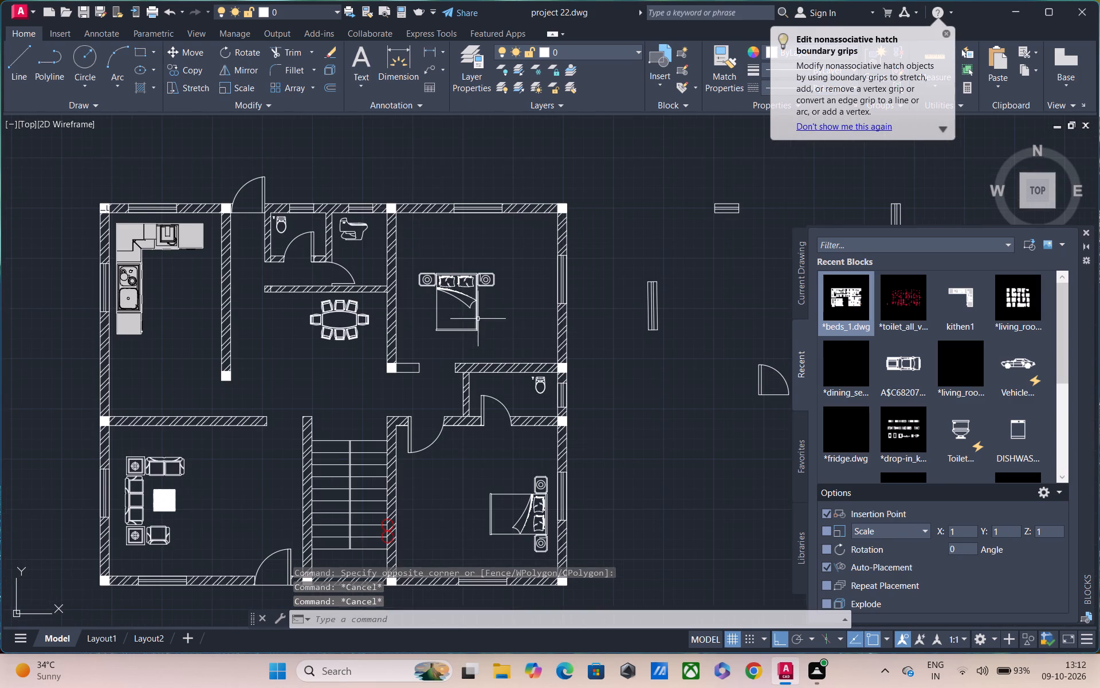
pyautogui.moveTo(471, 309); pyautogui.dragTo(484, 299, button='middle')
pyautogui.scroll(2, 427, 242)
pyautogui.click(426, 241)
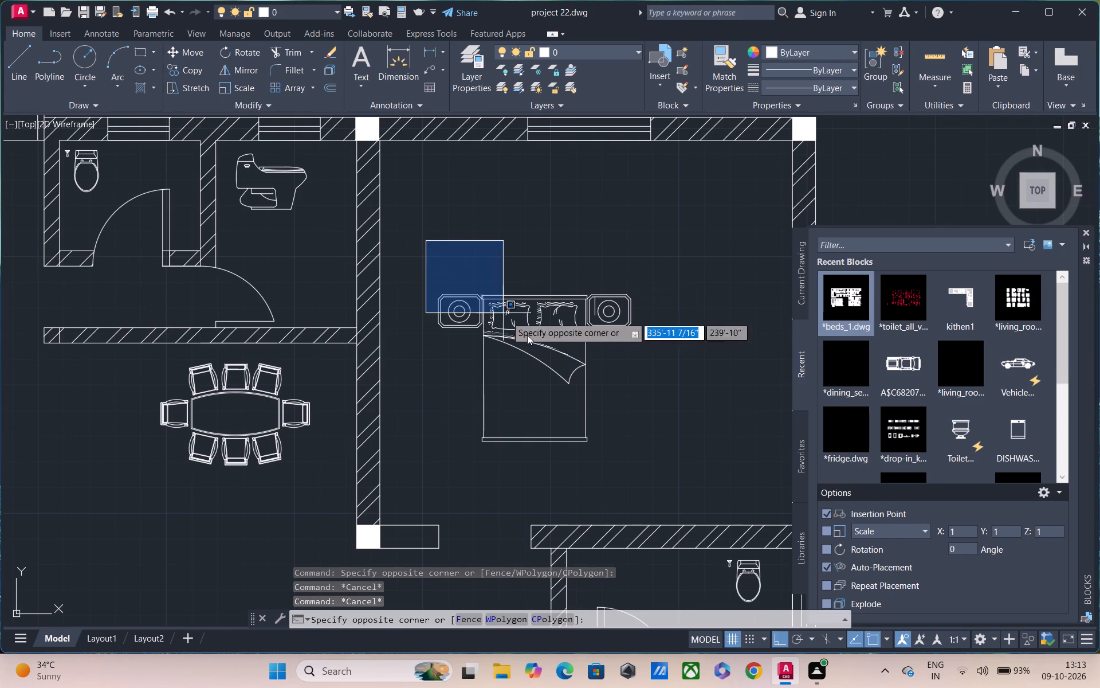
pyautogui.click(621, 465)
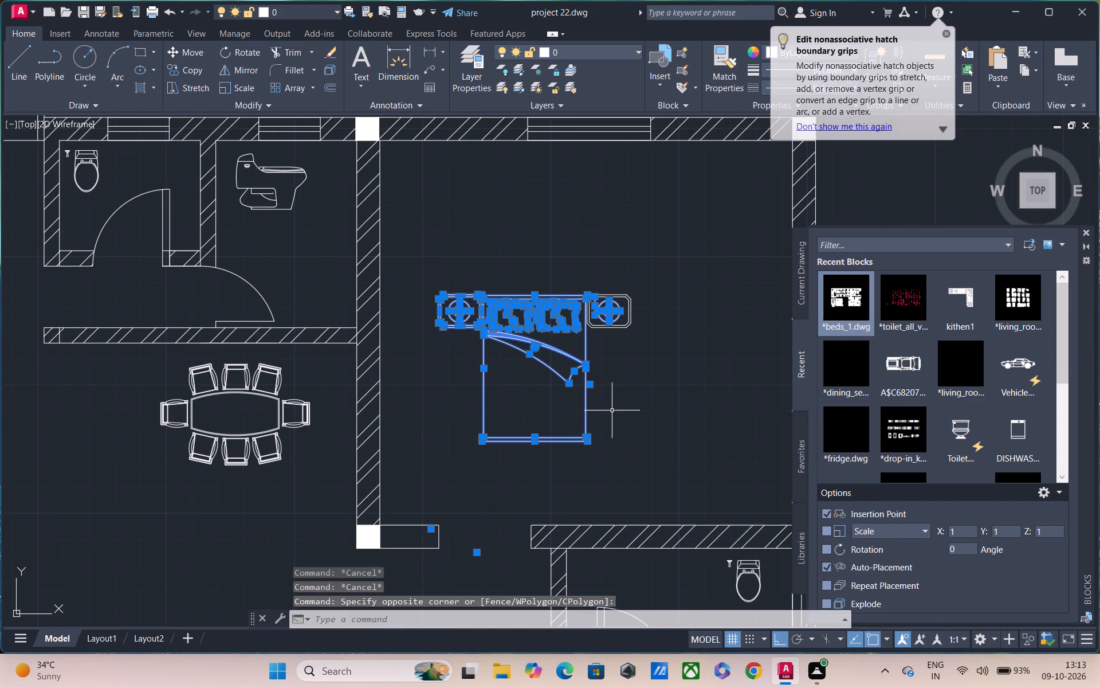
pyautogui.press('Escape')
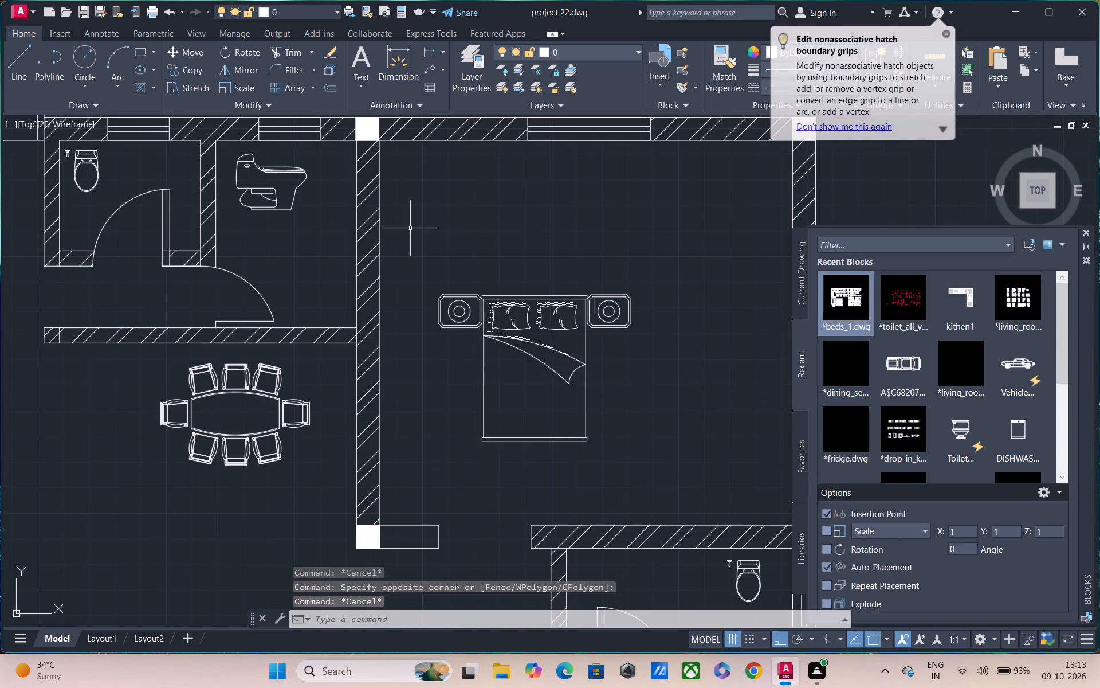
pyautogui.click(406, 256)
pyautogui.click(665, 459)
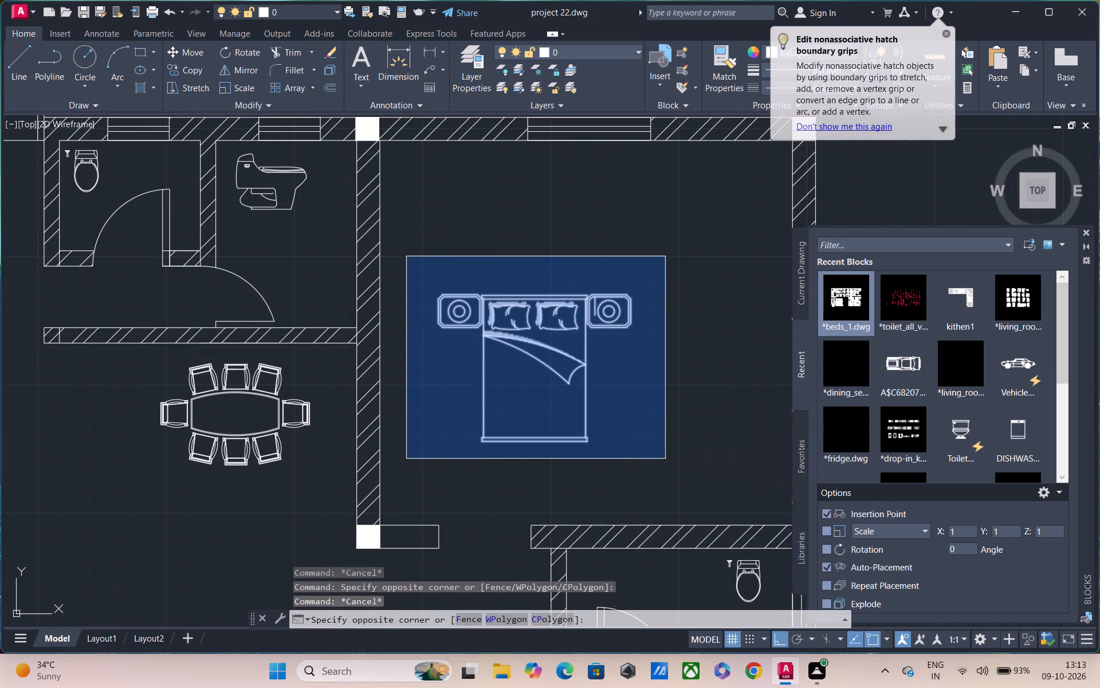
pyautogui.write('m')
pyautogui.press('space')
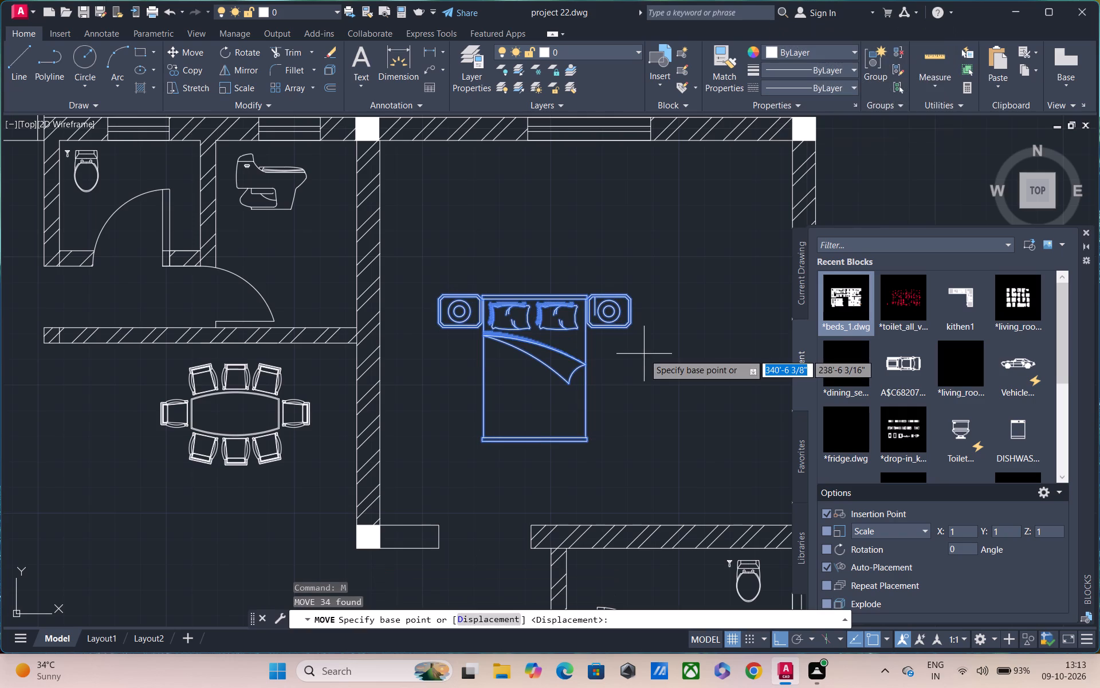
pyautogui.click(570, 365)
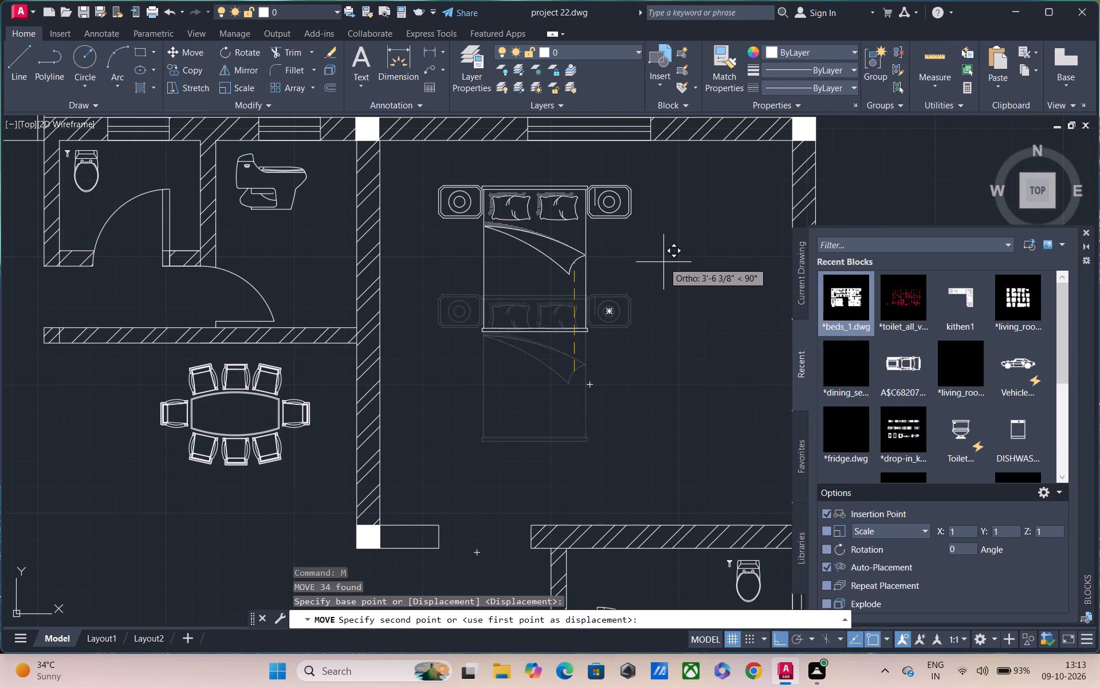
pyautogui.press('F8')
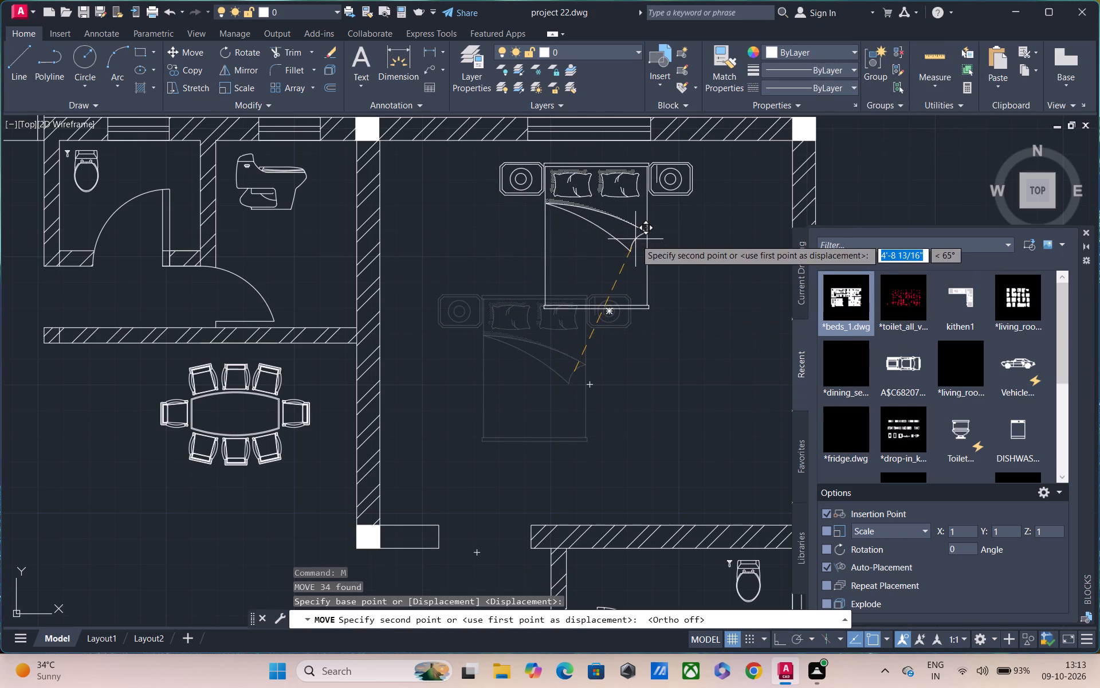
pyautogui.click(635, 239)
# Mirror the lowest spare door outside the plan across a vertical line on its right with Ortho on, keeping the original.
pyautogui.scroll(-2, 645, 300)
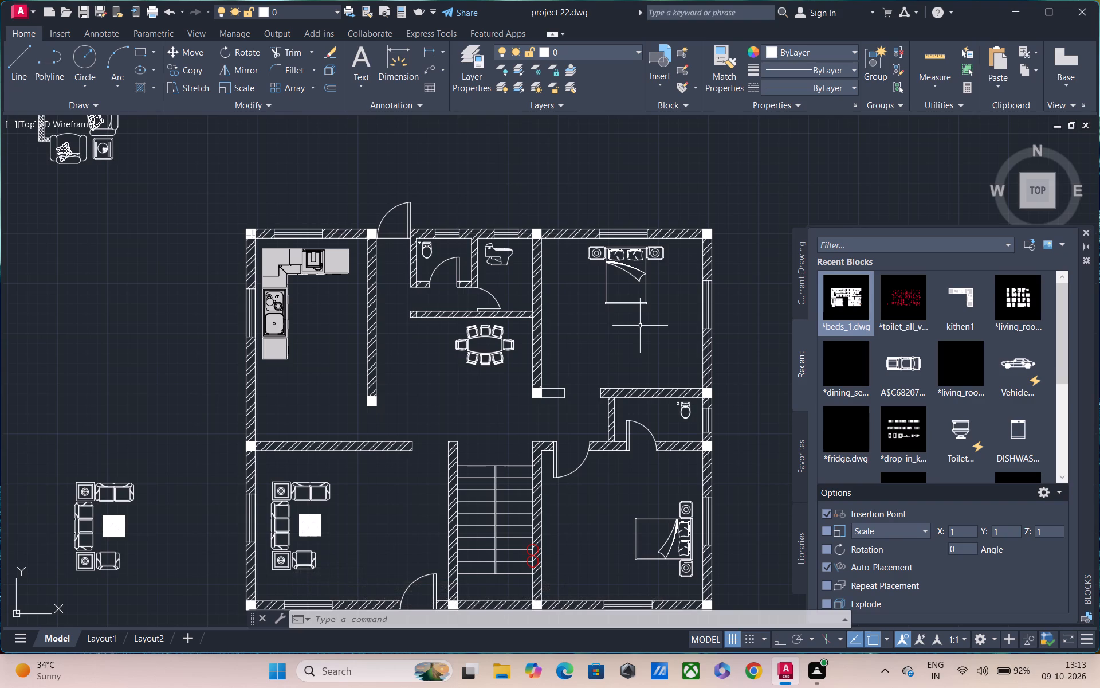
pyautogui.moveTo(629, 369); pyautogui.dragTo(602, 302, button='middle')
pyautogui.scroll(1, 541, 338)
pyautogui.scroll(-2, 541, 338)
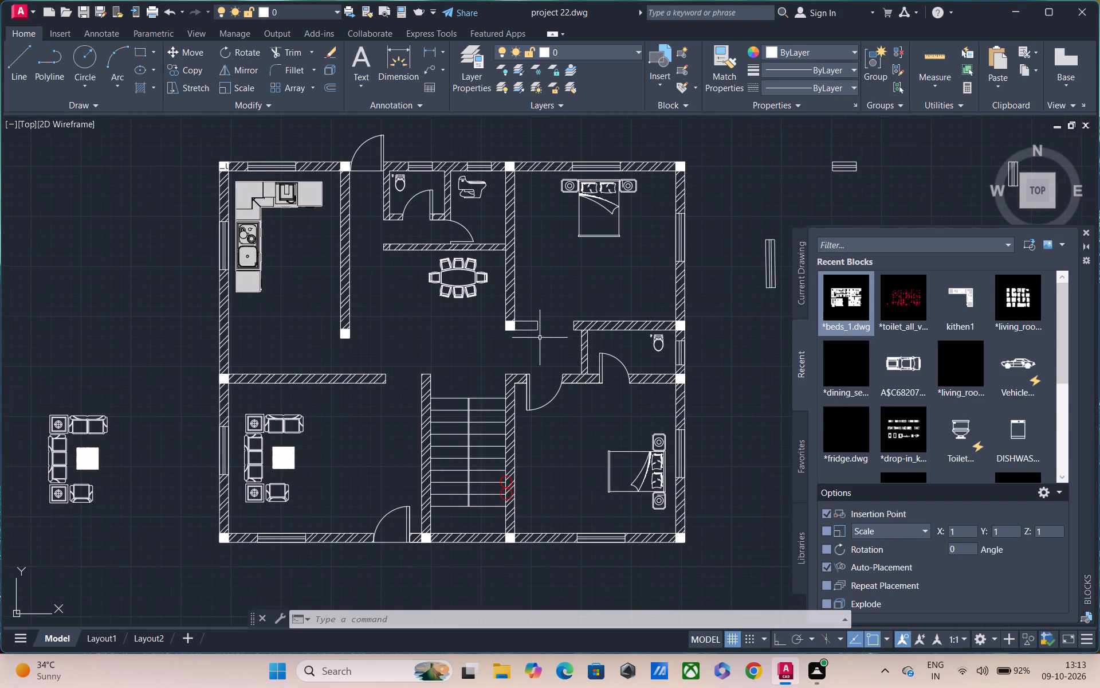
pyautogui.moveTo(568, 338); pyautogui.dragTo(379, 312, button='middle')
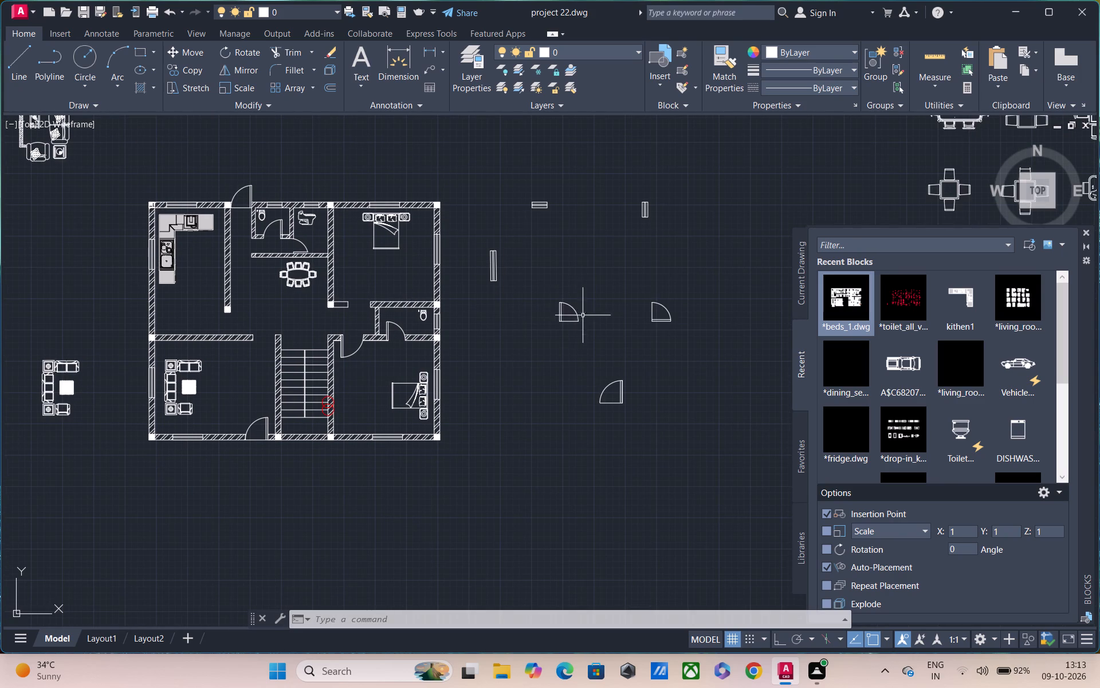
pyautogui.click(573, 363)
pyautogui.click(641, 443)
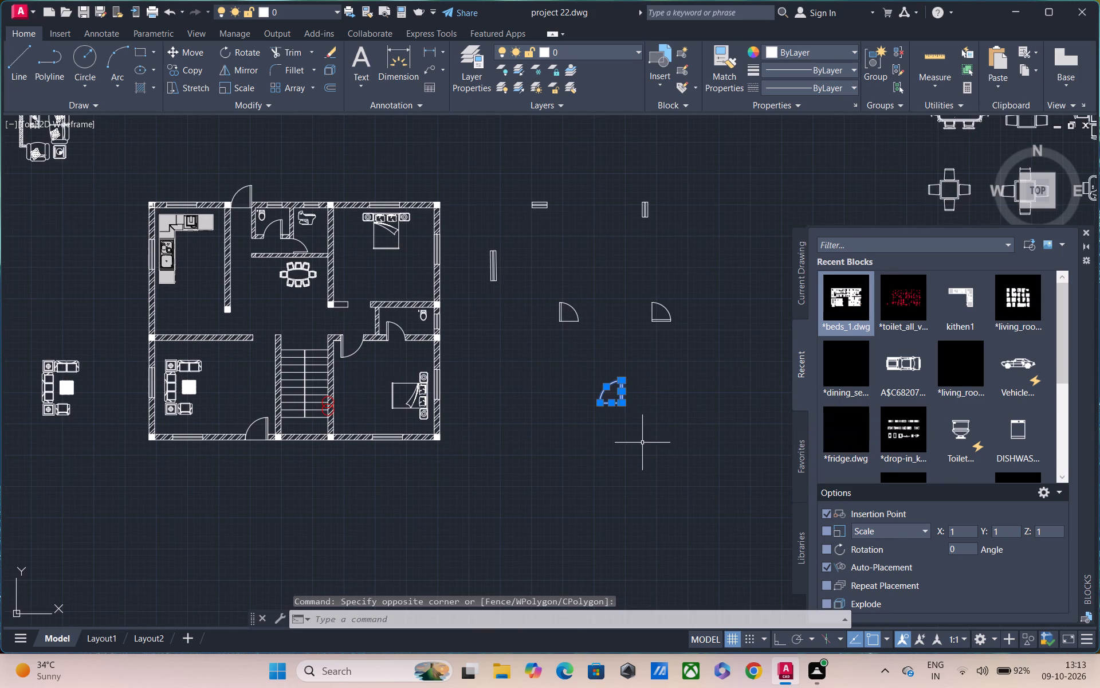
pyautogui.write('mi')
pyautogui.press('space')
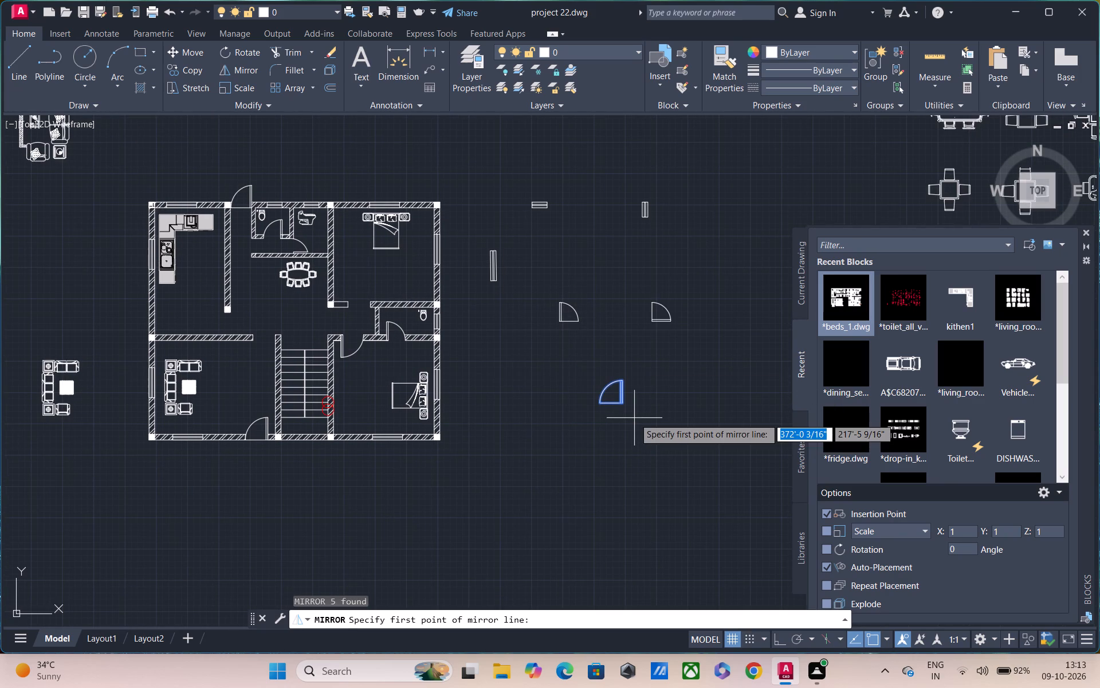
pyautogui.click(645, 404)
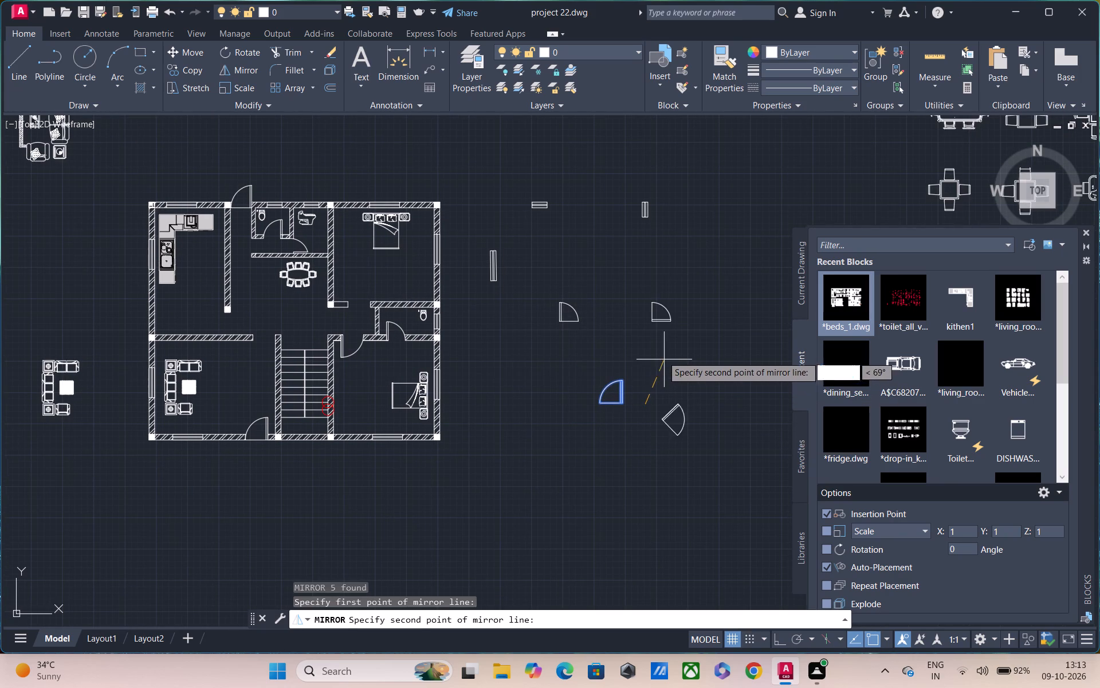
pyautogui.press('F8')
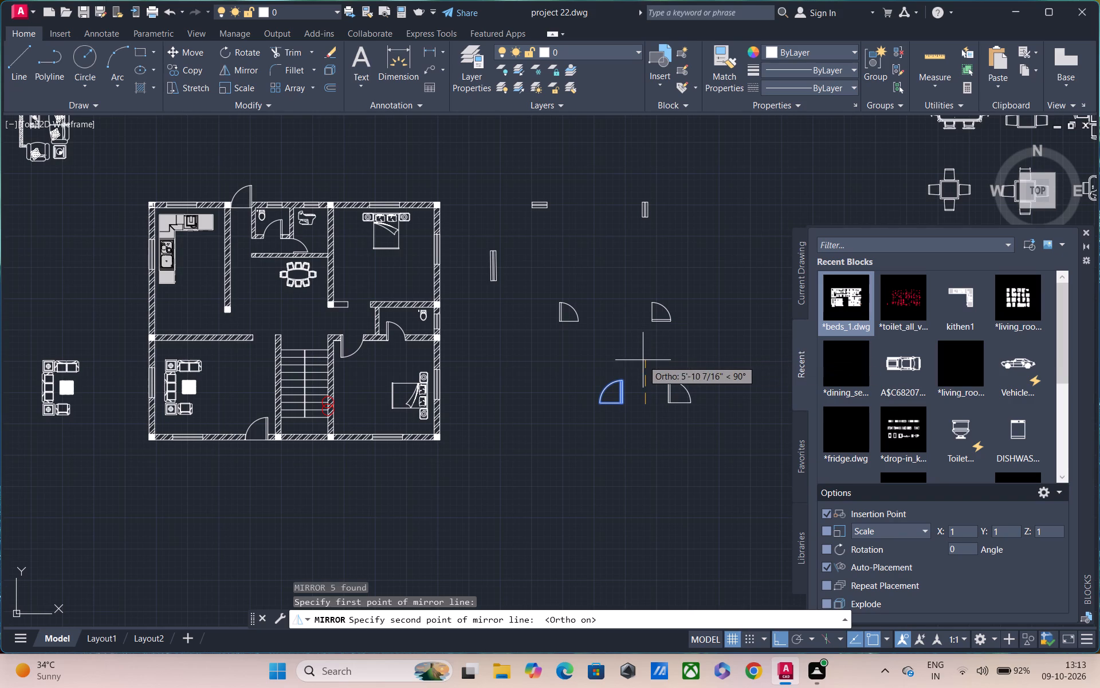
pyautogui.click(643, 362)
pyautogui.moveTo(658, 416); pyautogui.dragTo(643, 362)
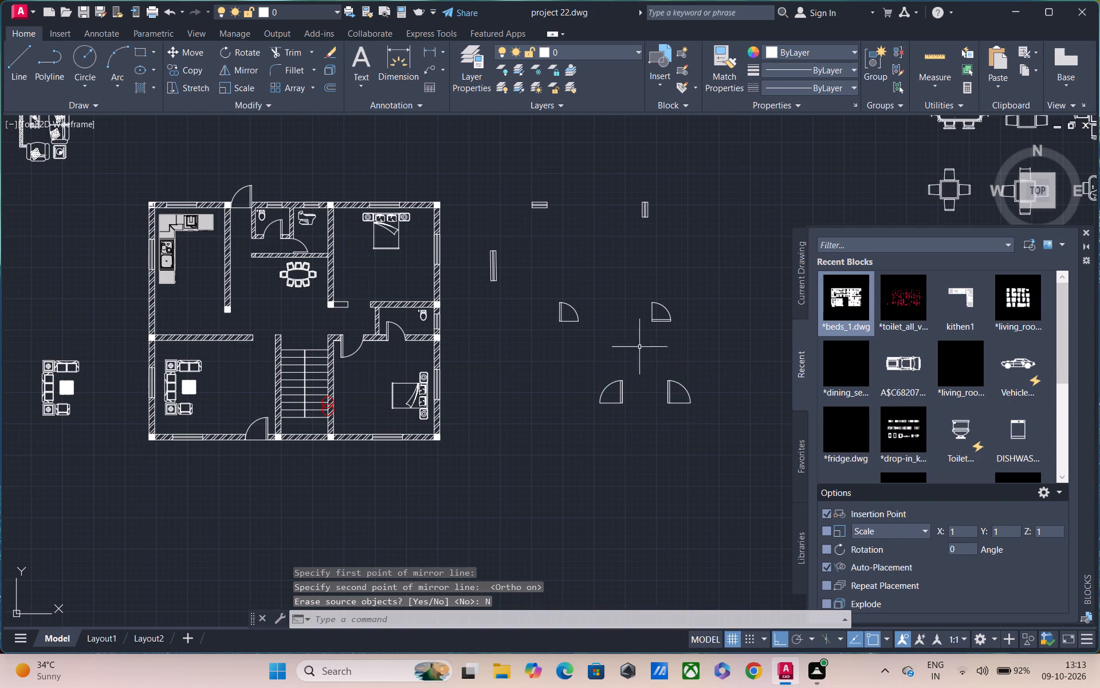
# Copy the mirrored door by its lower-left corner to the lower end corner of the wall stub at the upper-right bedroom's opening.
pyautogui.click(650, 380)
pyautogui.click(732, 428)
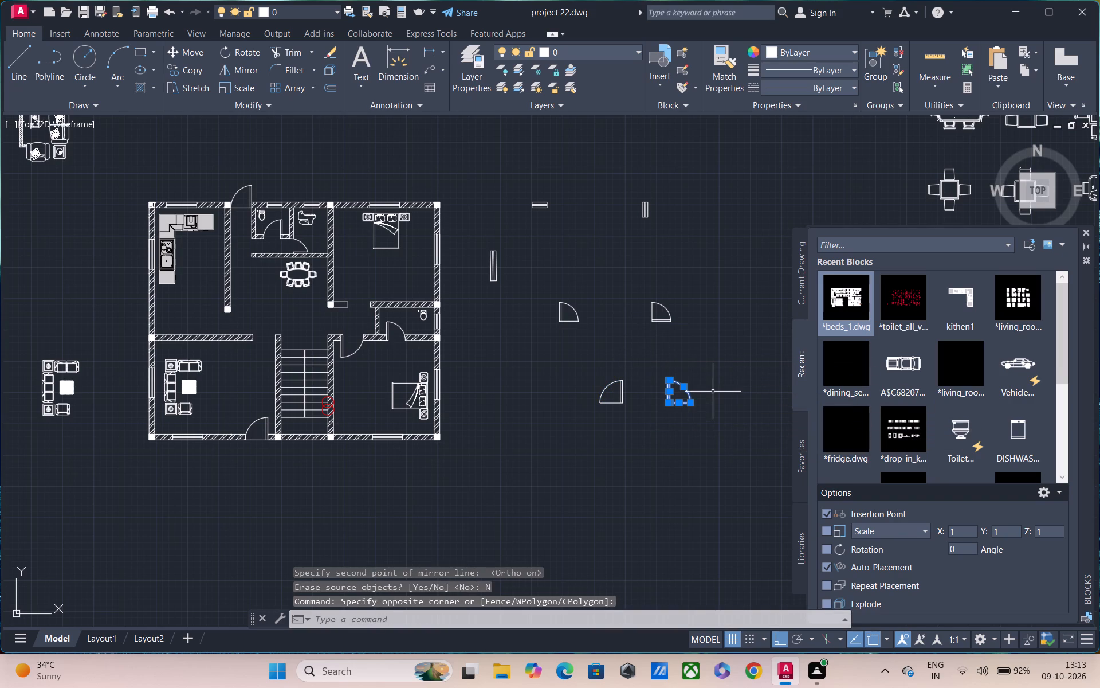
pyautogui.write('co')
pyautogui.press('space')
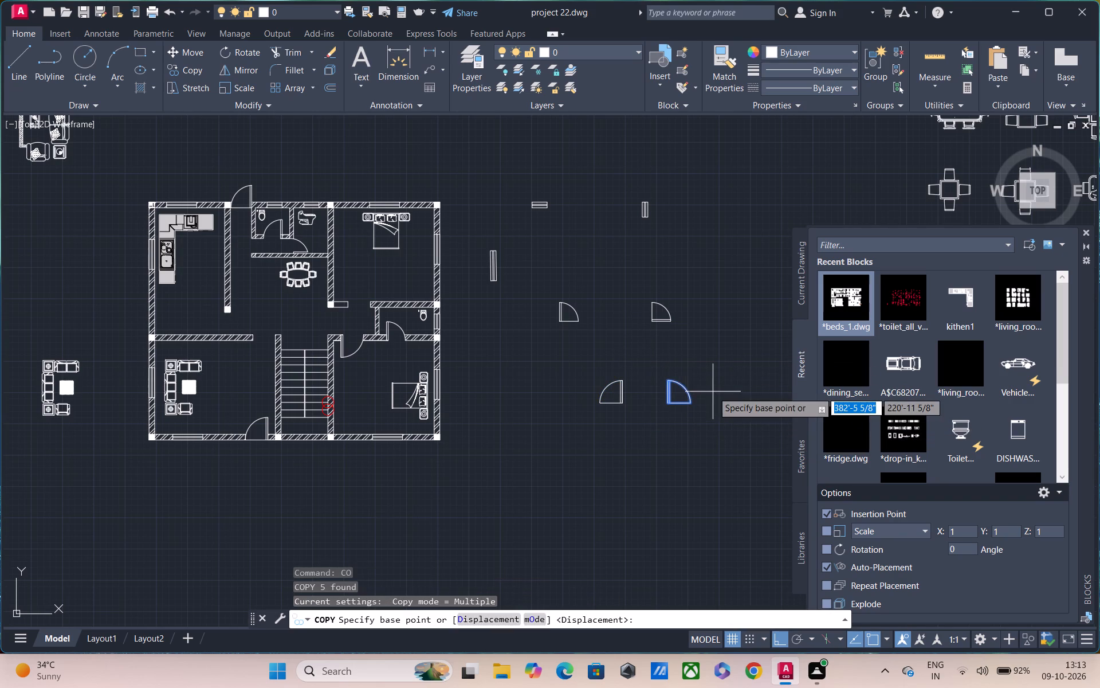
pyautogui.scroll(2, 673, 408)
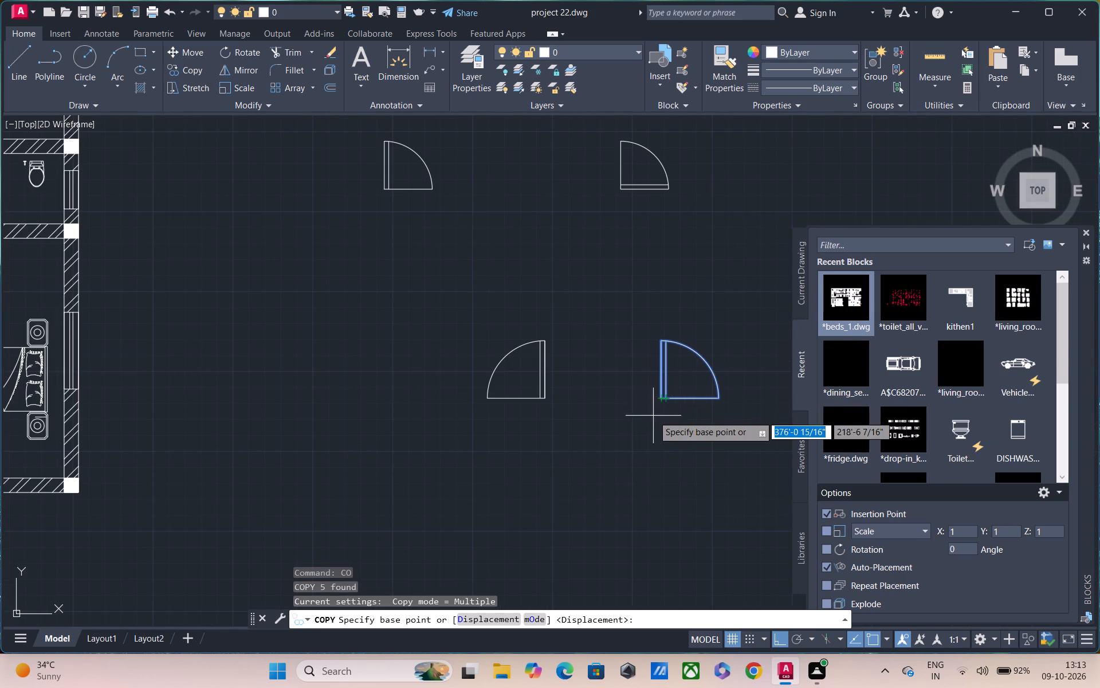
pyautogui.scroll(3, 654, 413)
pyautogui.click(686, 357)
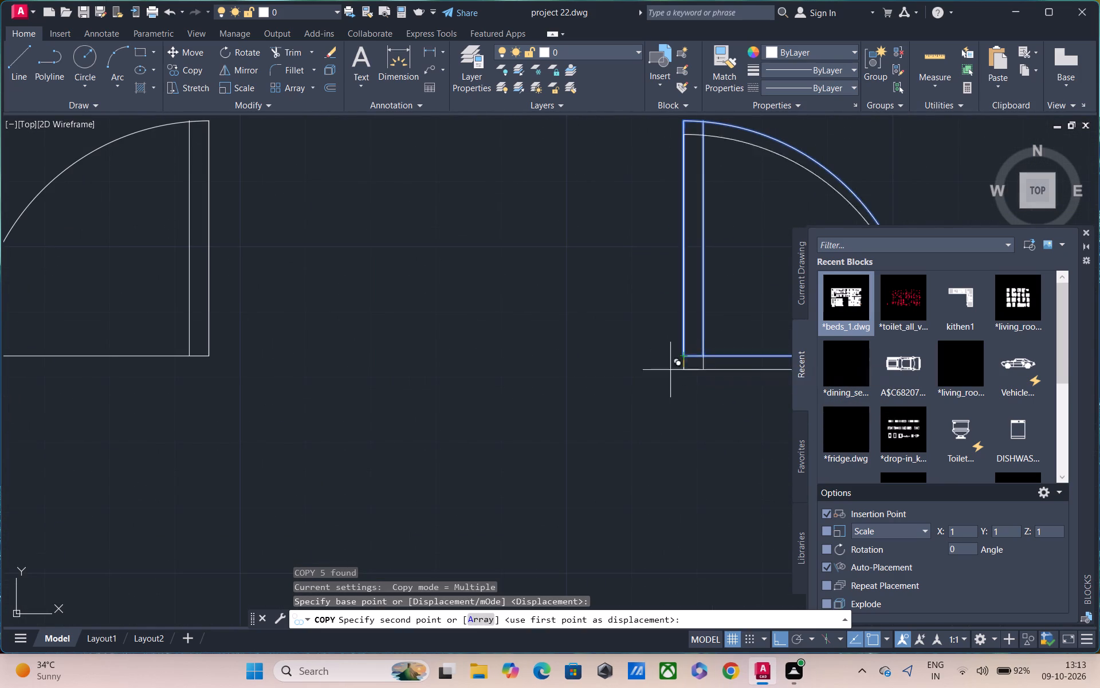
pyautogui.scroll(-3, 563, 389)
pyautogui.press('F8')
pyautogui.moveTo(444, 315); pyautogui.dragTo(447, 315, button='middle')
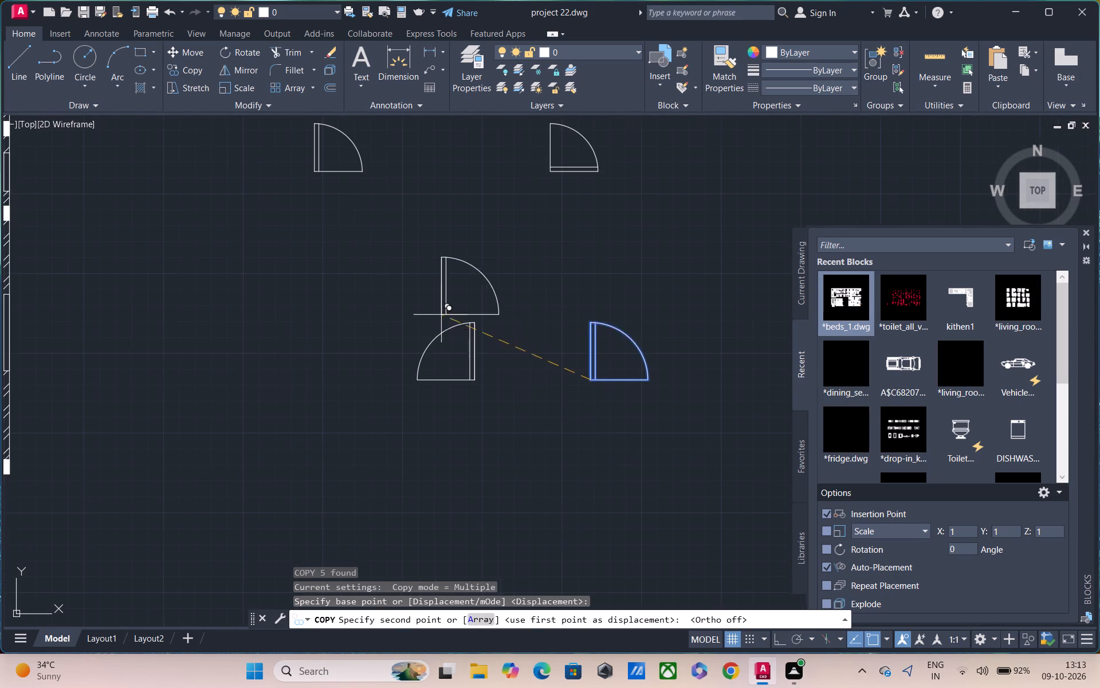
pyautogui.moveTo(447, 315); pyautogui.dragTo(580, 328, button='middle')
pyautogui.moveTo(325, 285); pyautogui.dragTo(716, 339, button='middle')
pyautogui.moveTo(271, 326); pyautogui.dragTo(547, 342, button='middle')
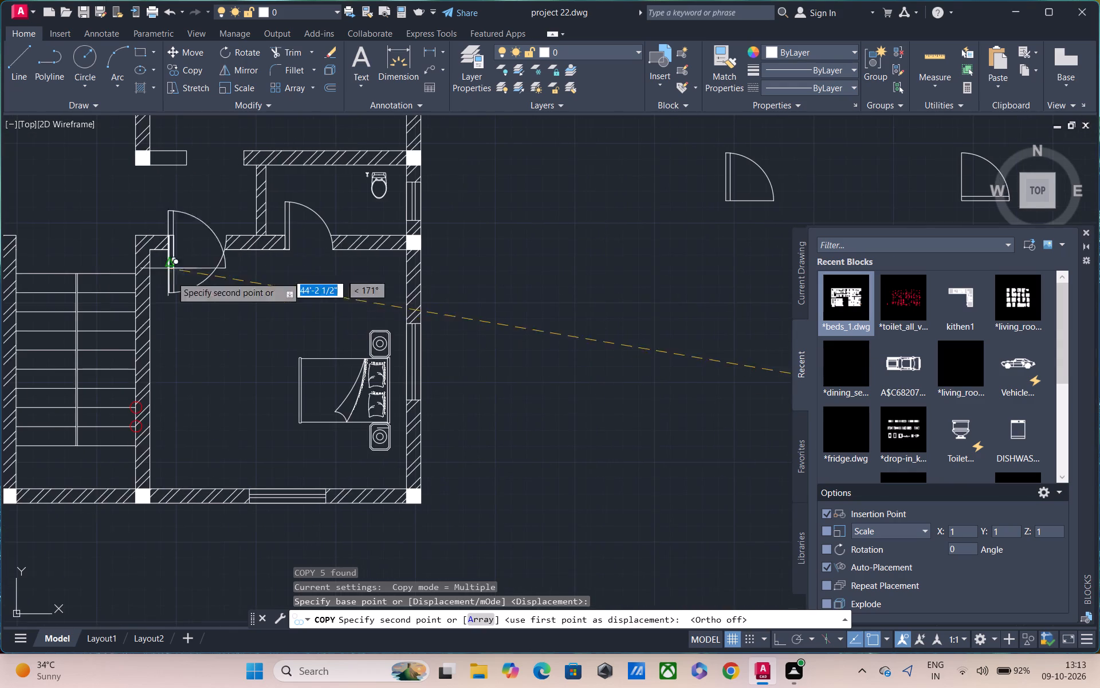
pyautogui.moveTo(192, 288); pyautogui.dragTo(388, 315, button='middle')
pyautogui.scroll(3, 367, 189)
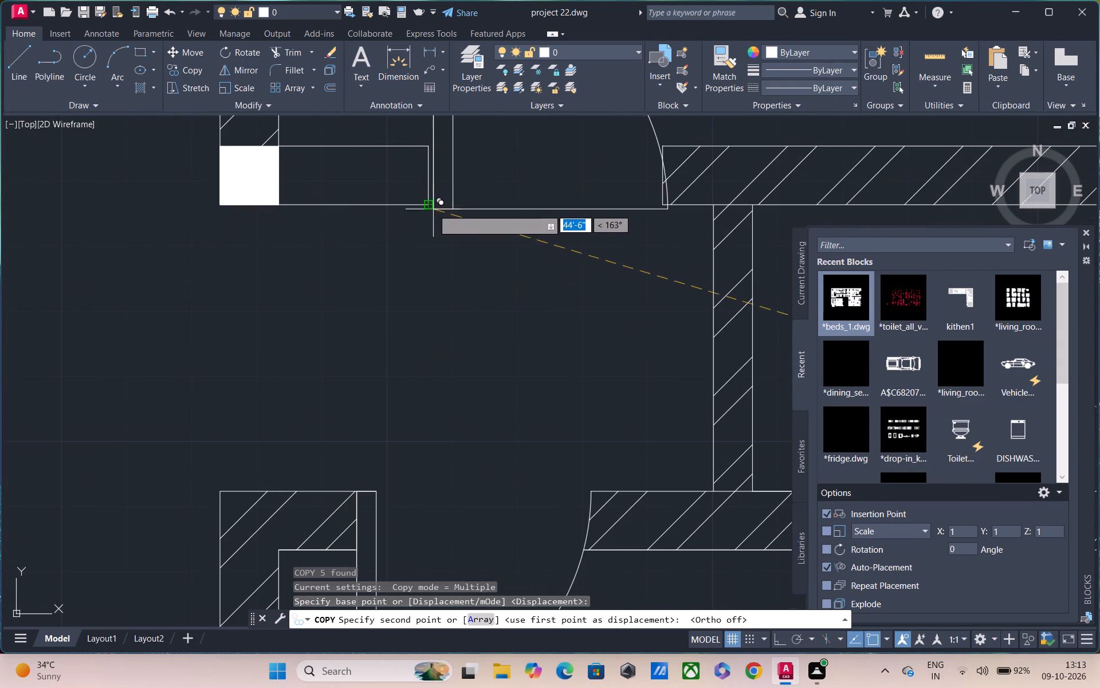
pyautogui.click(430, 206)
pyautogui.press('Escape')
# Hatch the empty wall stub beside the upper-right bedroom door with the ANSI32 pattern.
pyautogui.scroll(-3, 365, 256)
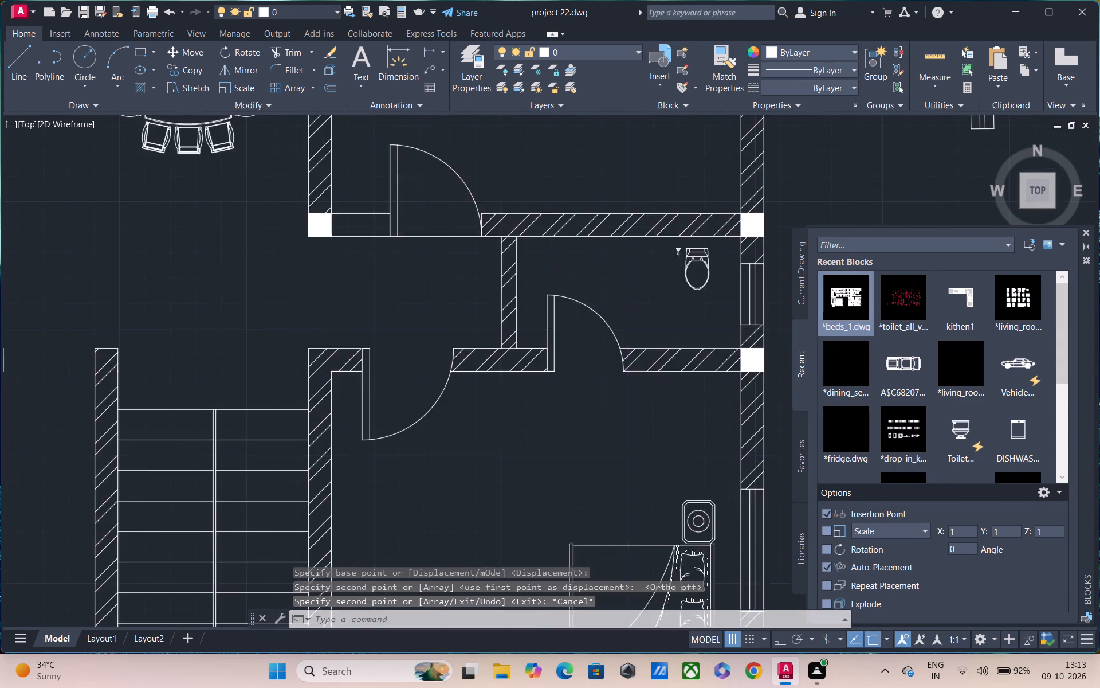
pyautogui.write('h')
pyautogui.press('space')
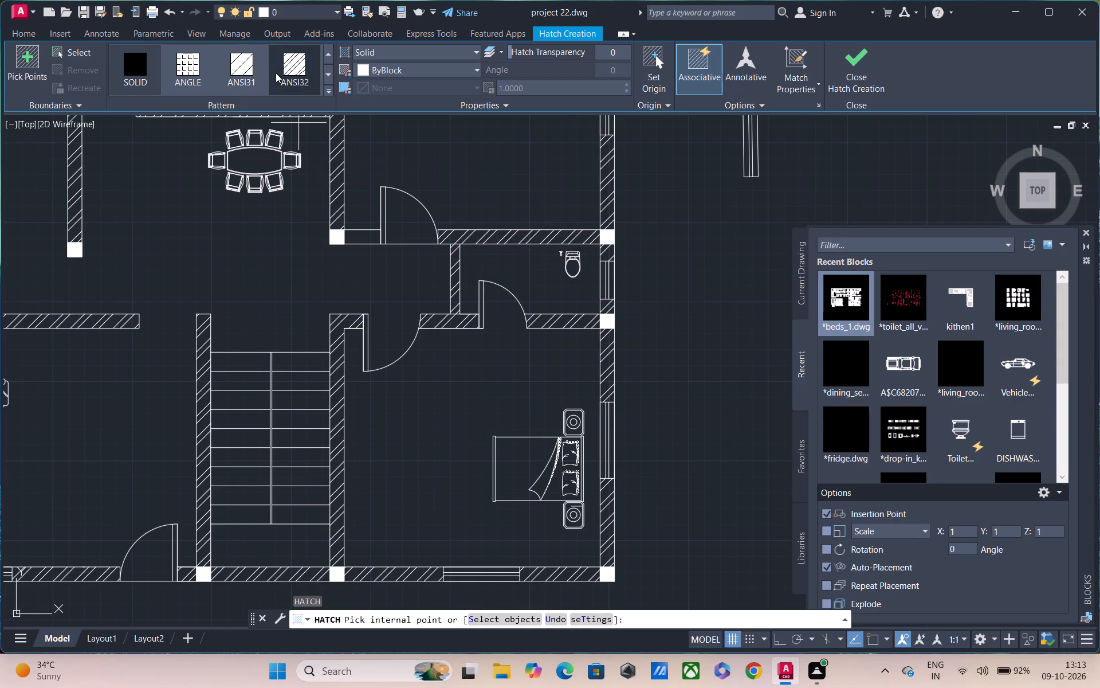
pyautogui.click(298, 73)
pyautogui.click(356, 240)
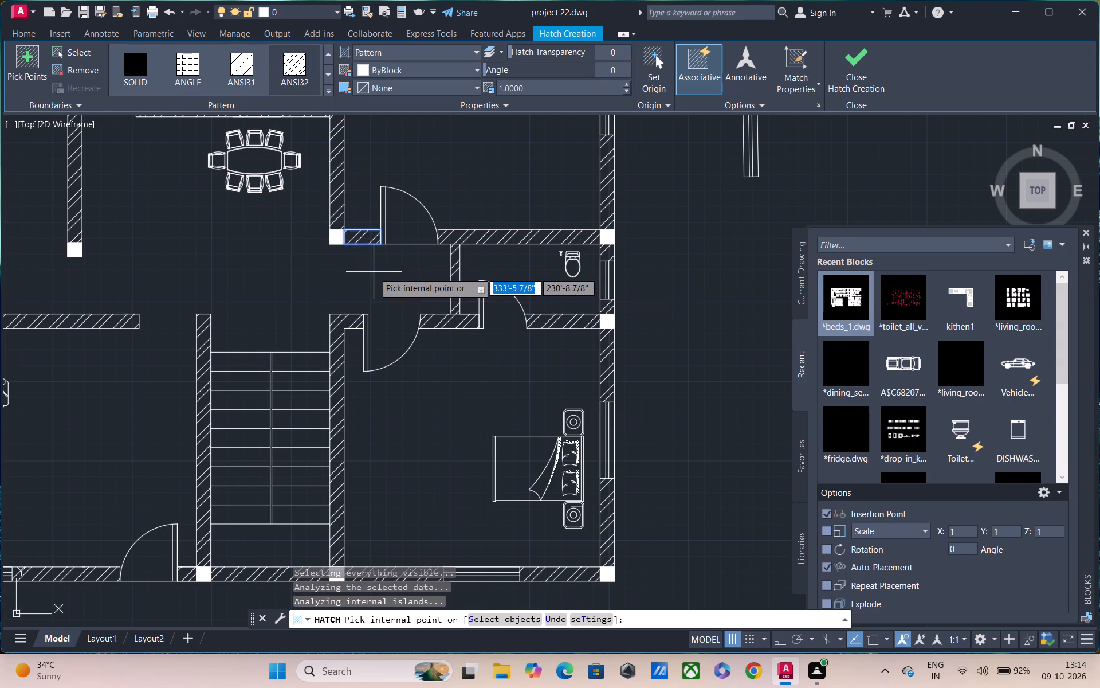
pyautogui.press('Escape')
pyautogui.scroll(-1, 372, 279)
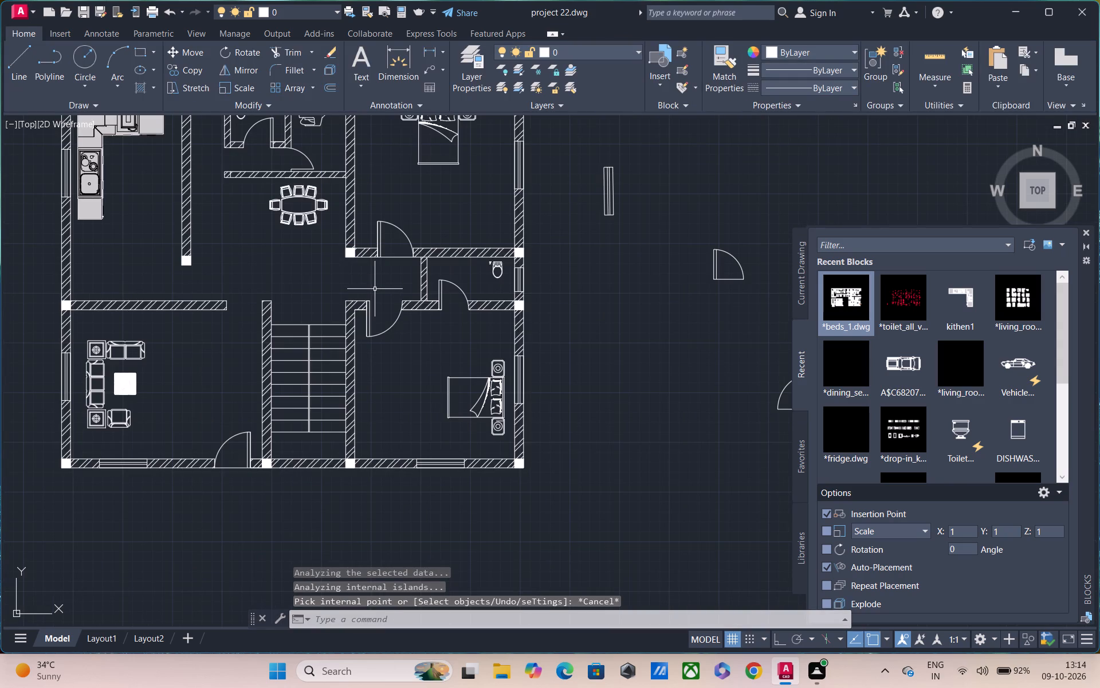
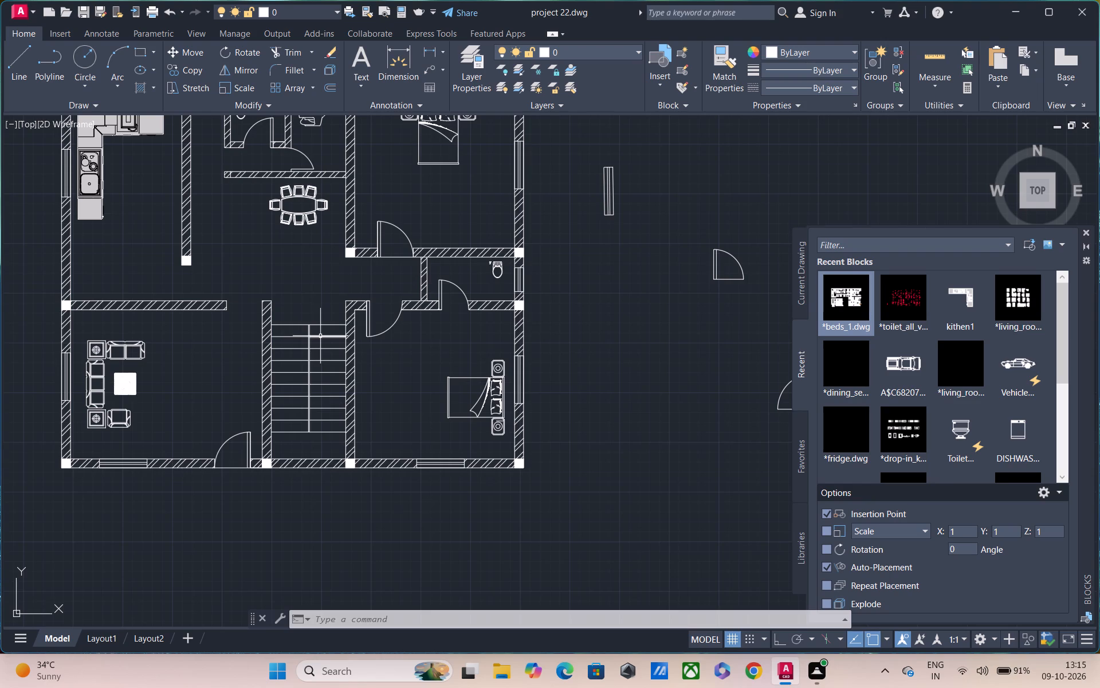
# Start a multiline at scale 3 from the lower exterior wall's outer face, just left of the entrance door, straight down 6'10" with Ortho on.
pyautogui.press('m')
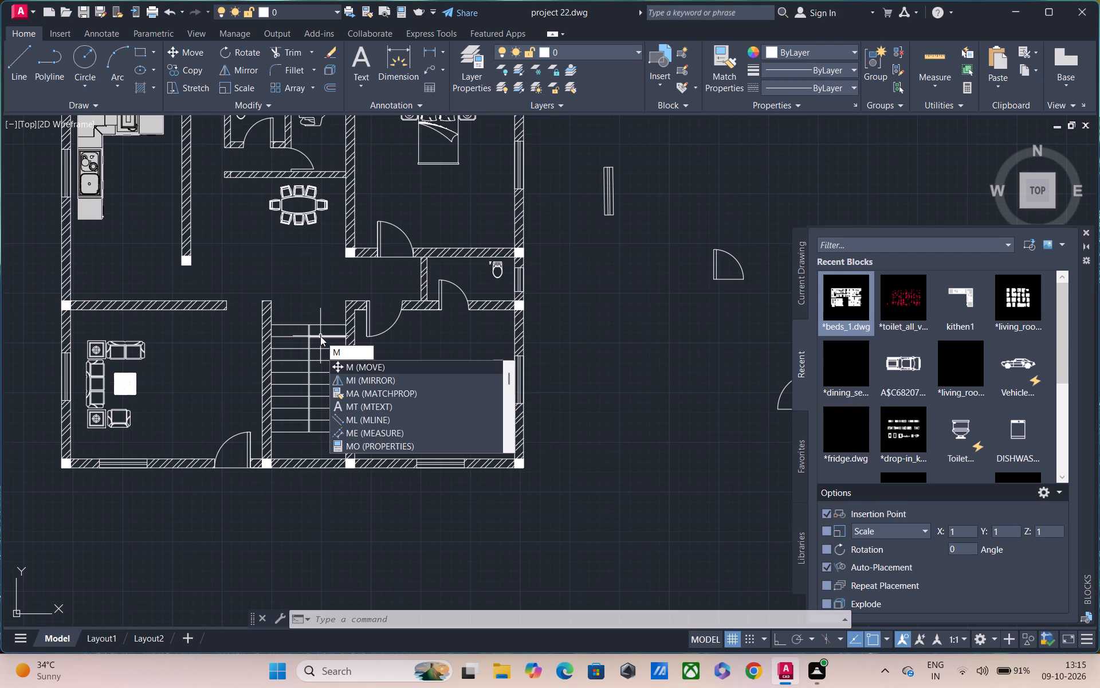
pyautogui.press('l')
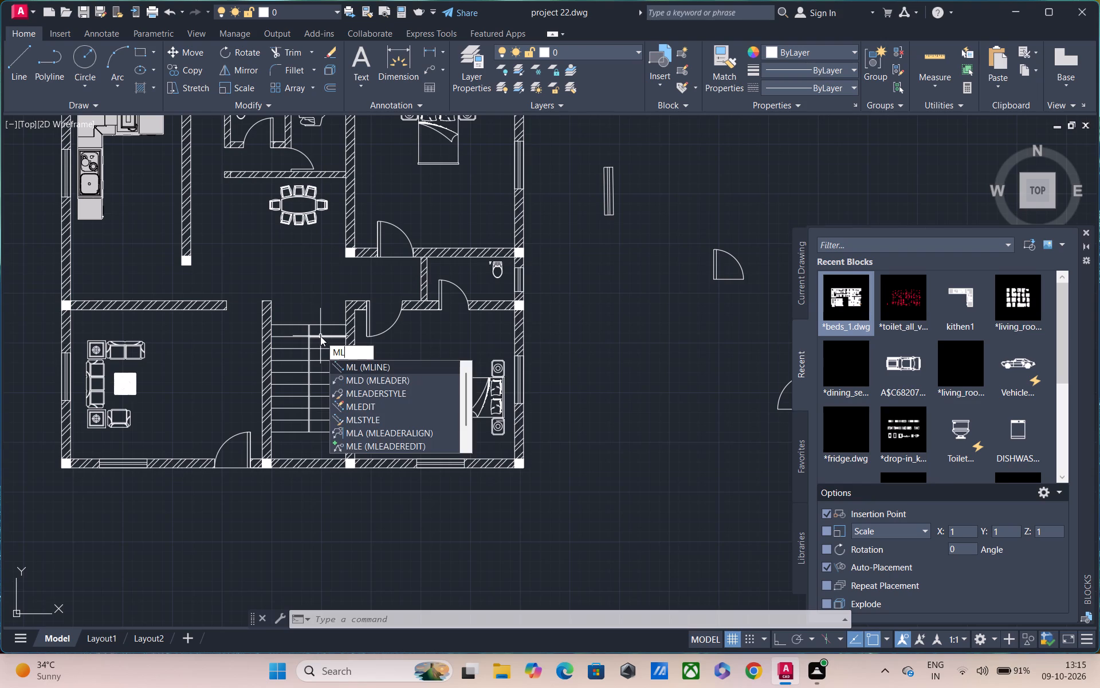
pyautogui.press('Escape')
pyautogui.write('ml')
pyautogui.press('space')
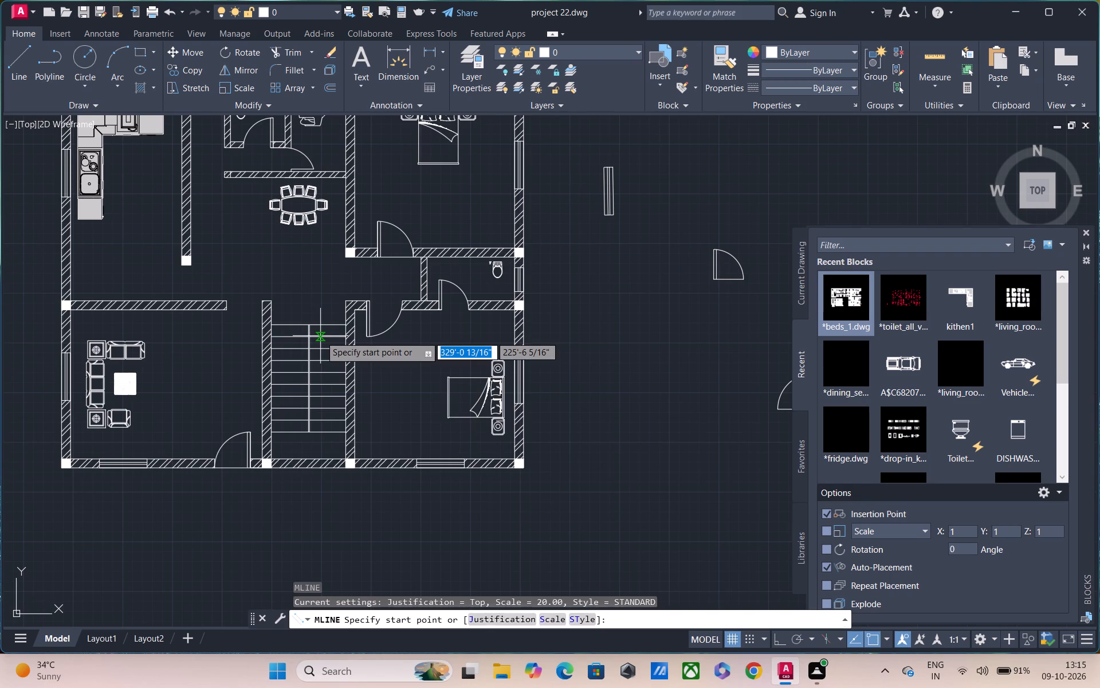
pyautogui.write('sc')
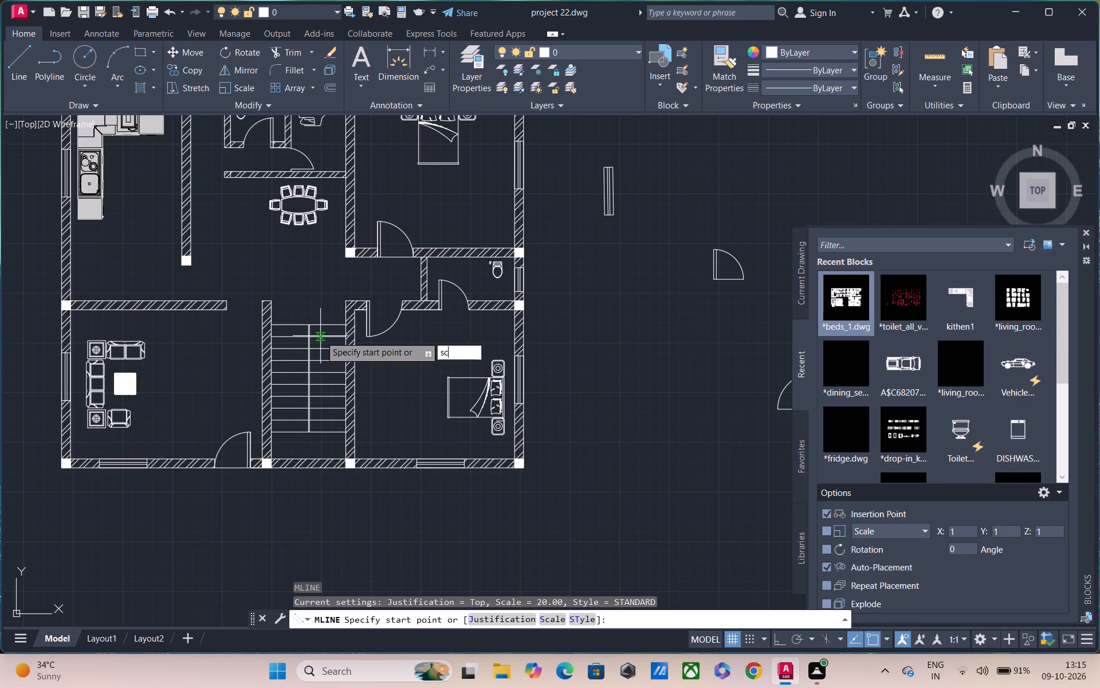
pyautogui.press('space')
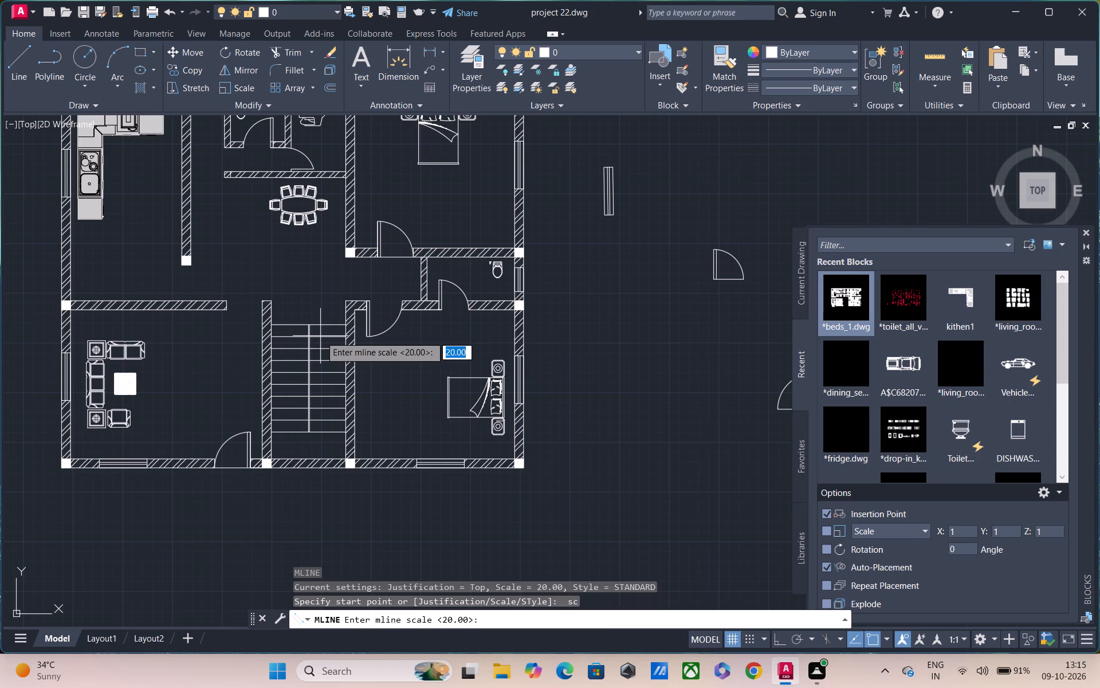
pyautogui.write('j')
pyautogui.press('space')
pyautogui.press('3')
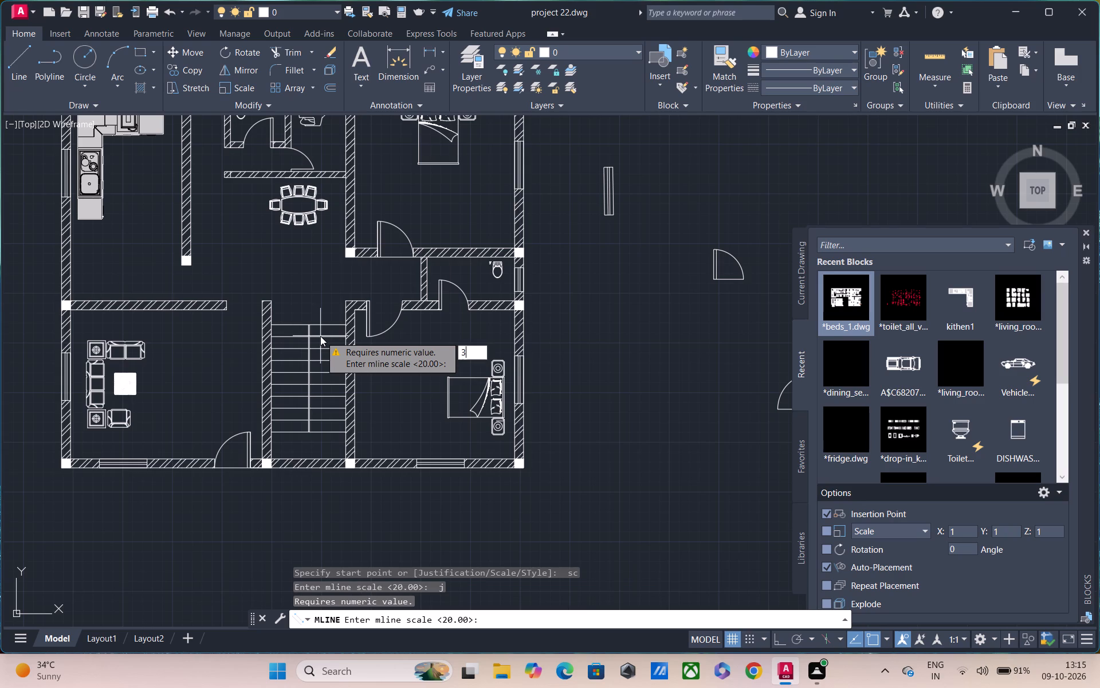
pyautogui.press('Return')
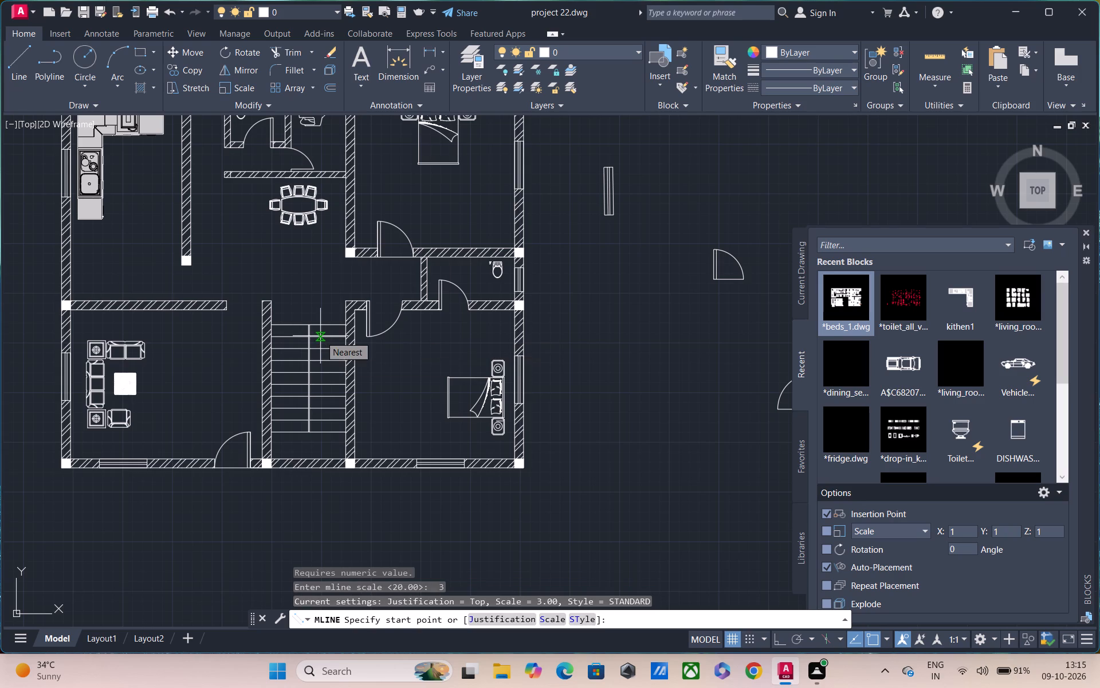
pyautogui.moveTo(176, 440); pyautogui.dragTo(172, 290, button='middle')
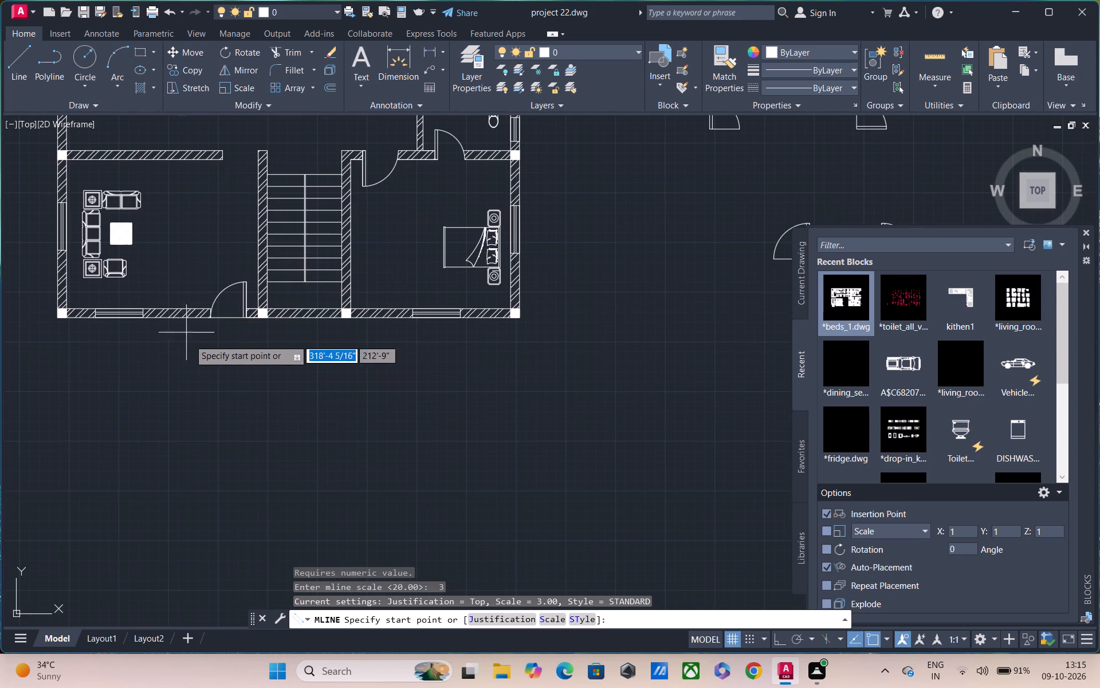
pyautogui.scroll(2, 182, 318)
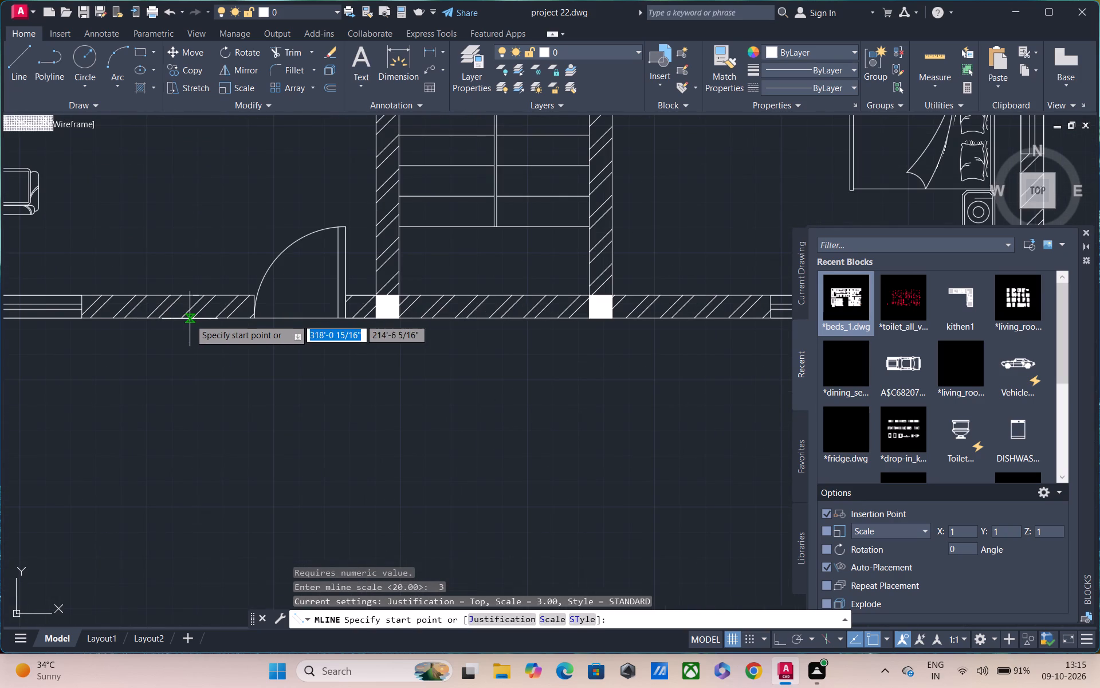
pyautogui.scroll(1, 198, 322)
pyautogui.click(201, 318)
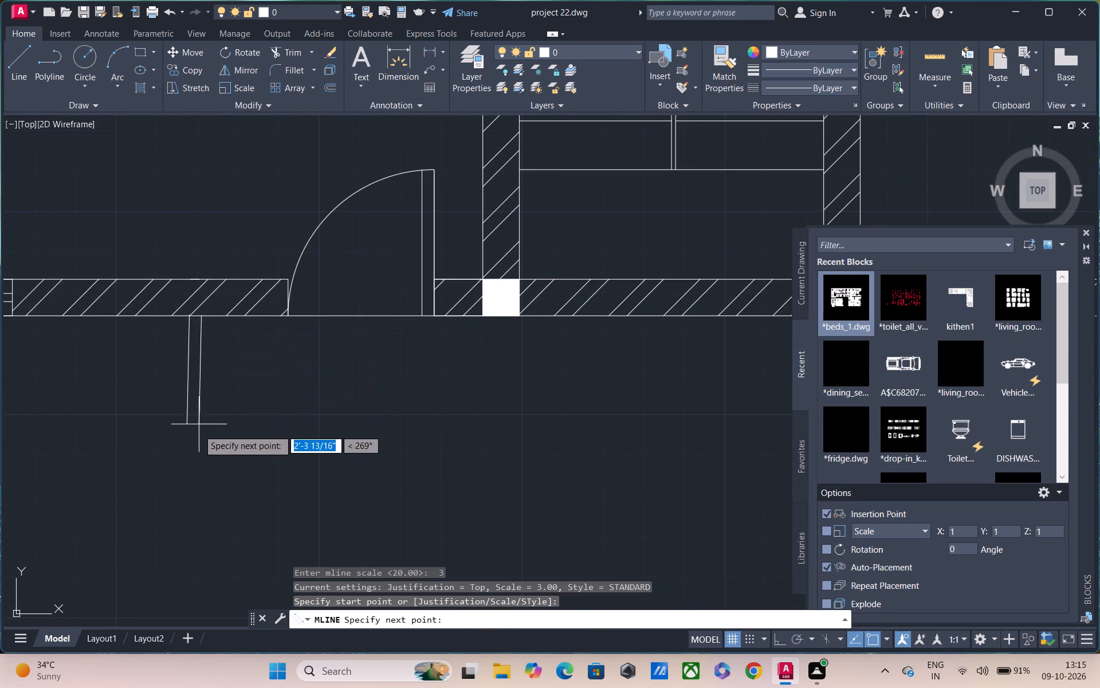
pyautogui.press('F8')
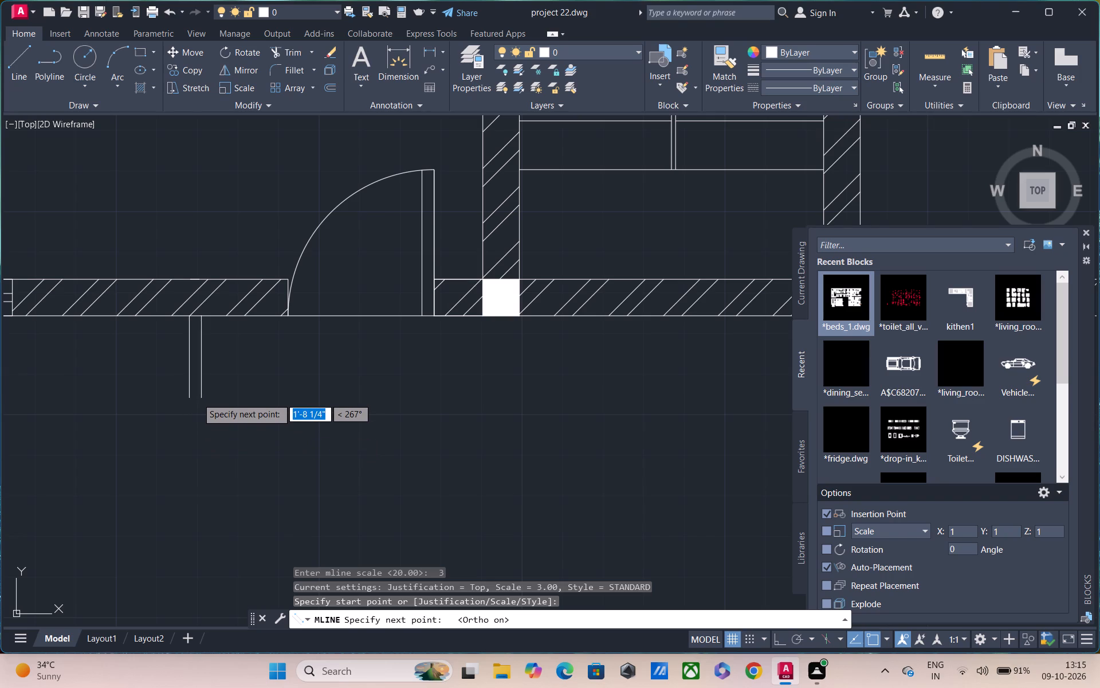
pyautogui.moveTo(197, 397); pyautogui.dragTo(186, 296, button='middle')
pyautogui.moveTo(194, 400); pyautogui.dragTo(187, 340, button='middle')
pyautogui.scroll(-1, 189, 403)
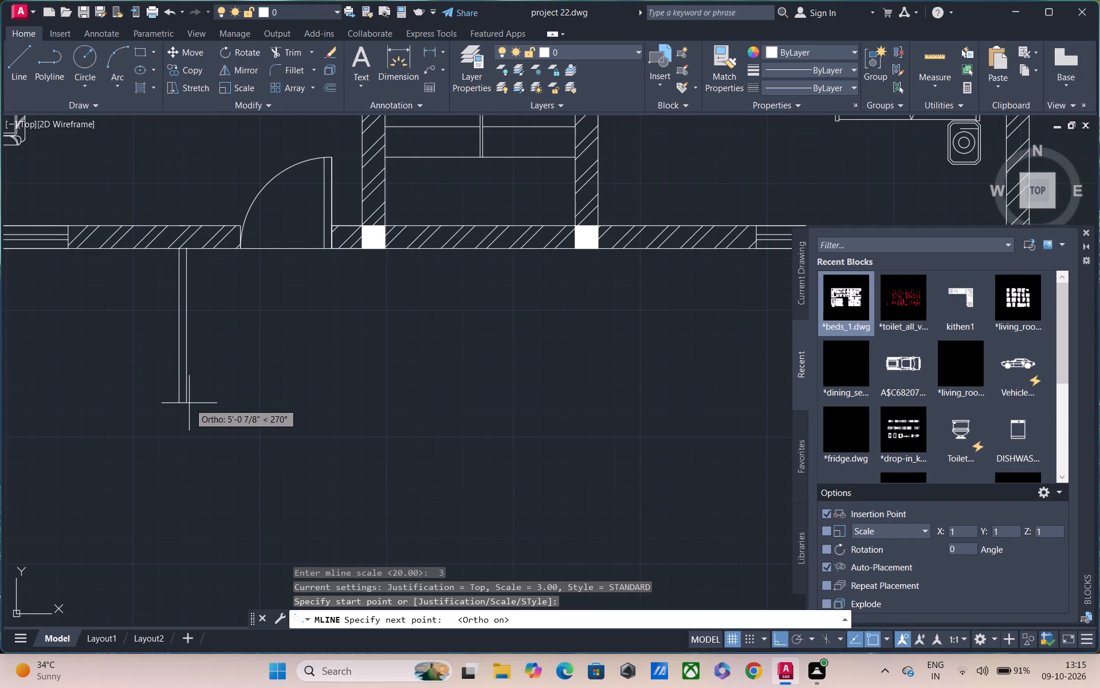
pyautogui.moveTo(188, 404); pyautogui.dragTo(168, 337, button='middle')
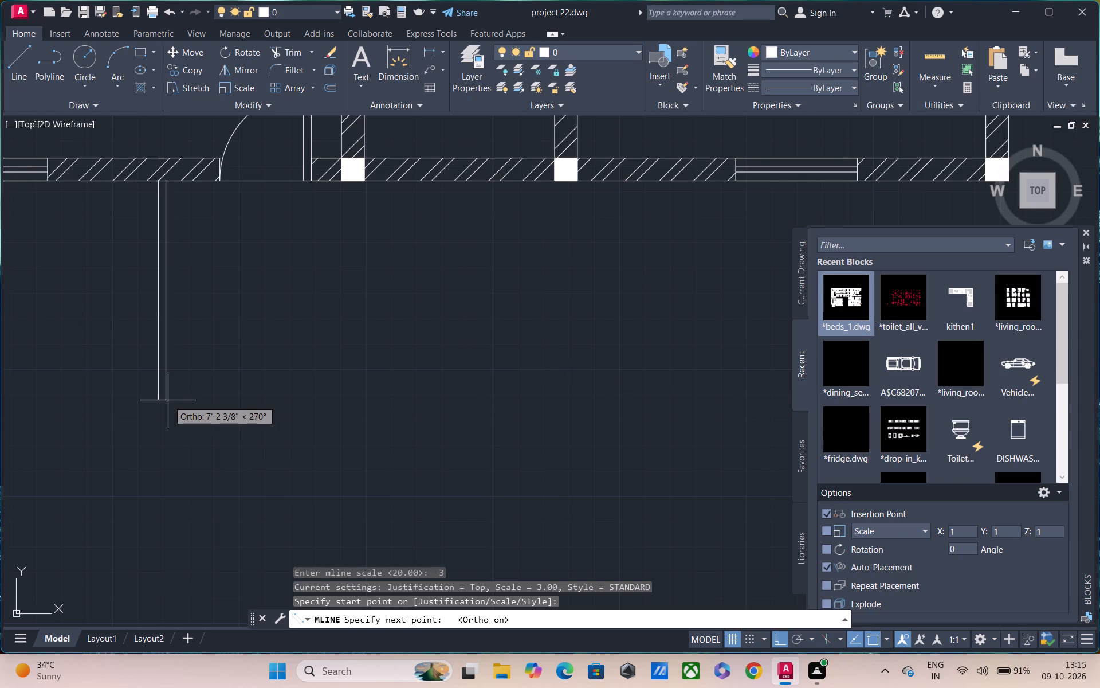
pyautogui.write("6'")
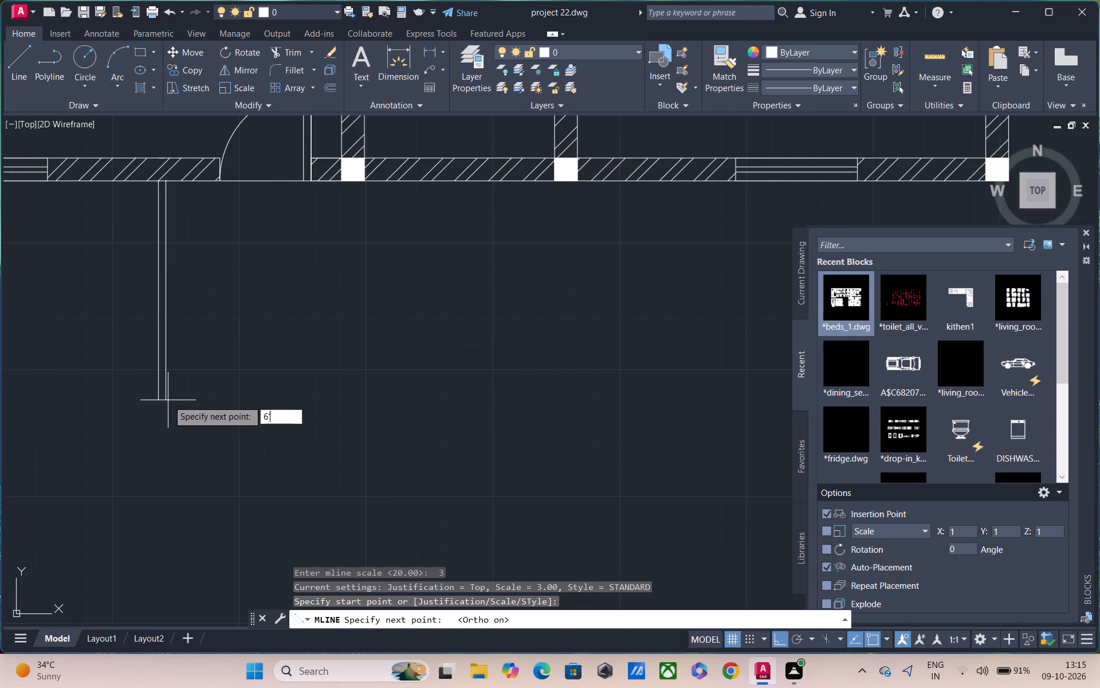
pyautogui.write('10')
pyautogui.hotkey('shift', '"')
pyautogui.press('Return')
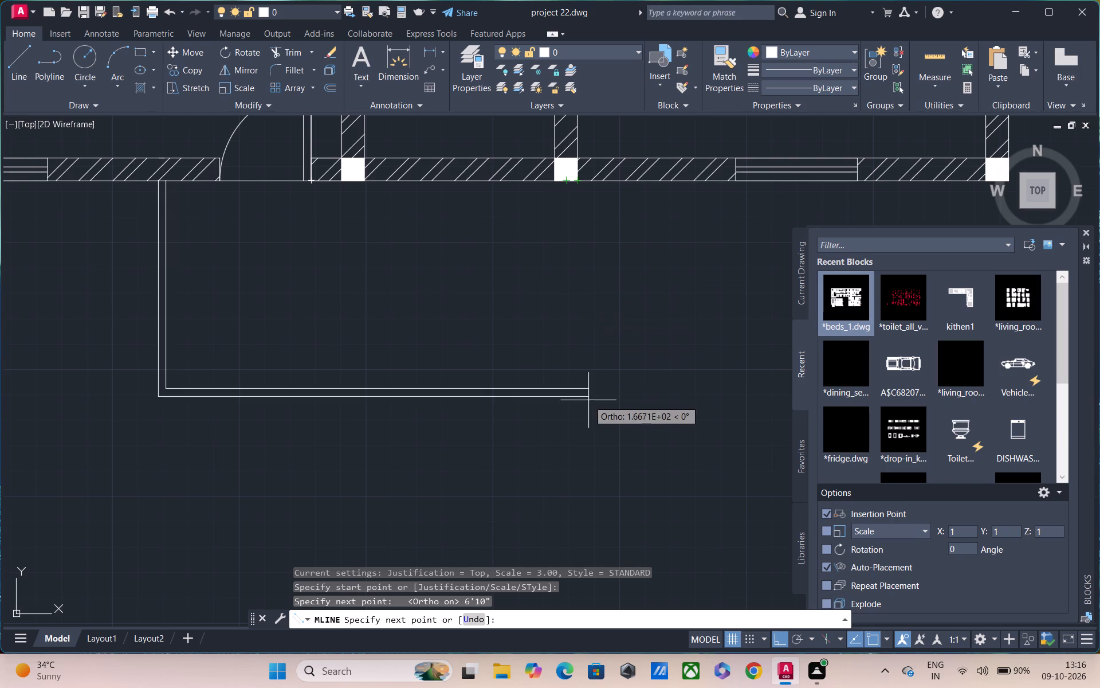
# Continue the multiline horizontally right and back up to the exterior wall at the column right of the staircase, enclosing the porch.
pyautogui.click(581, 342)
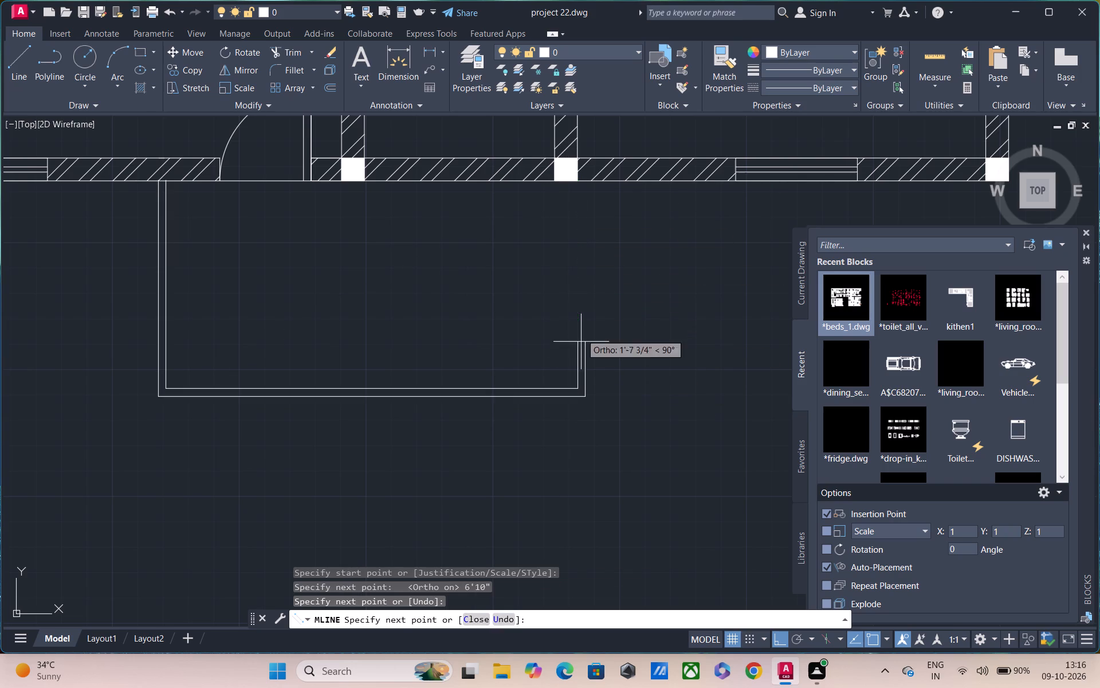
pyautogui.click(572, 183)
pyautogui.scroll(-3, 582, 231)
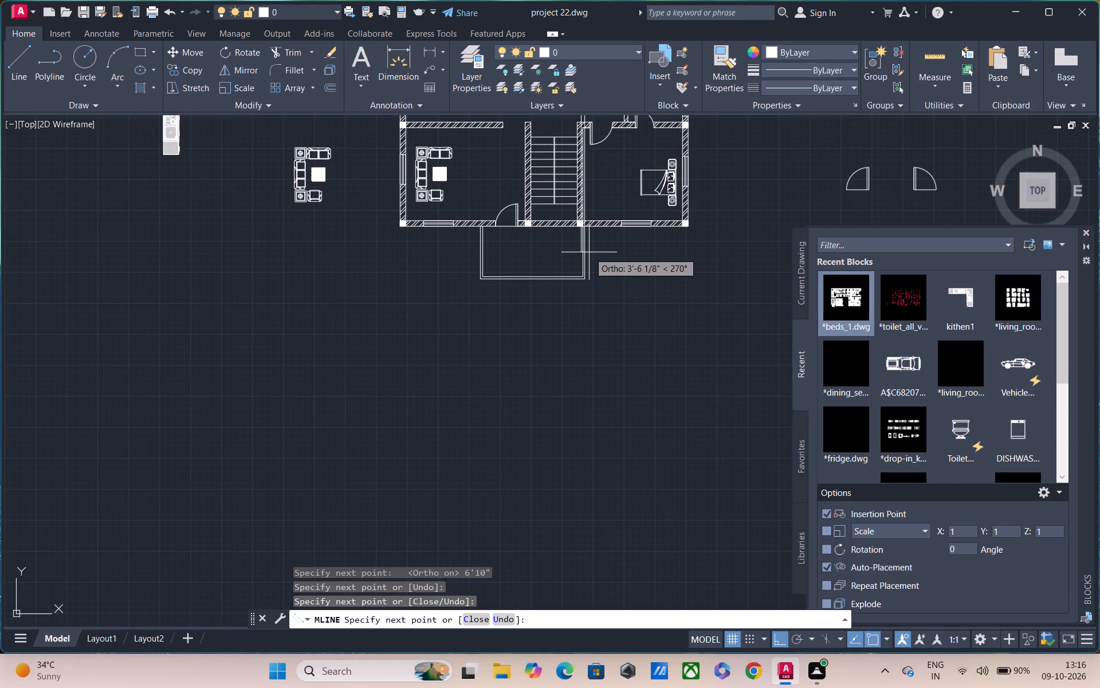
pyautogui.hotkey('ctrl', 'z')
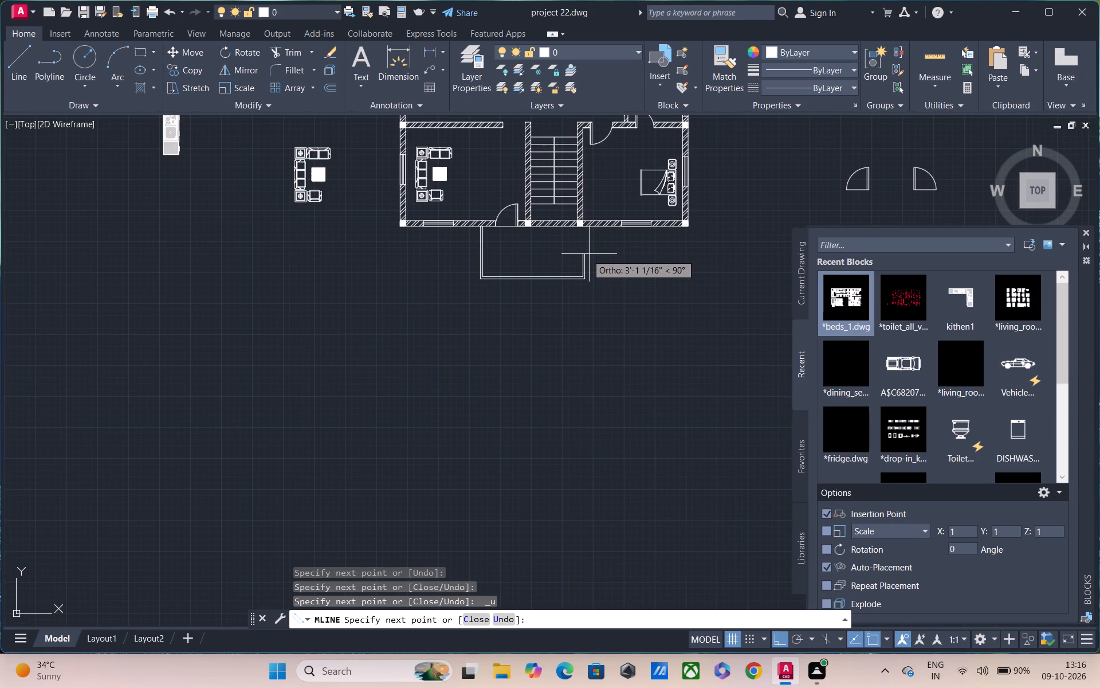
pyautogui.scroll(2, 579, 249)
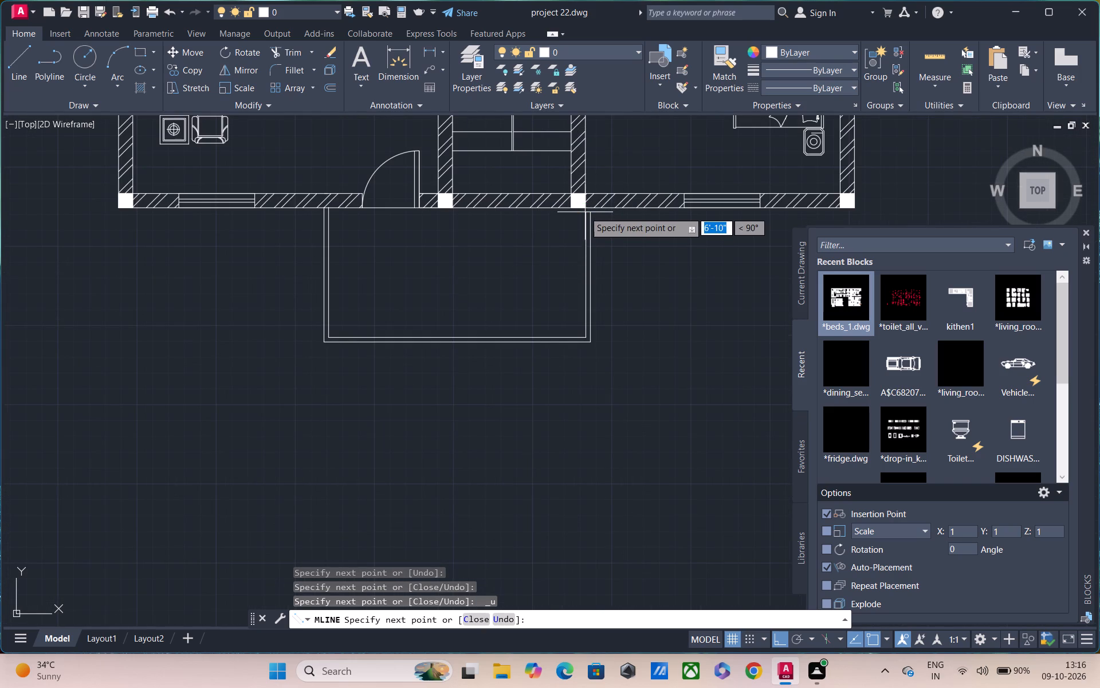
pyautogui.click(584, 212)
pyautogui.scroll(-1, 600, 266)
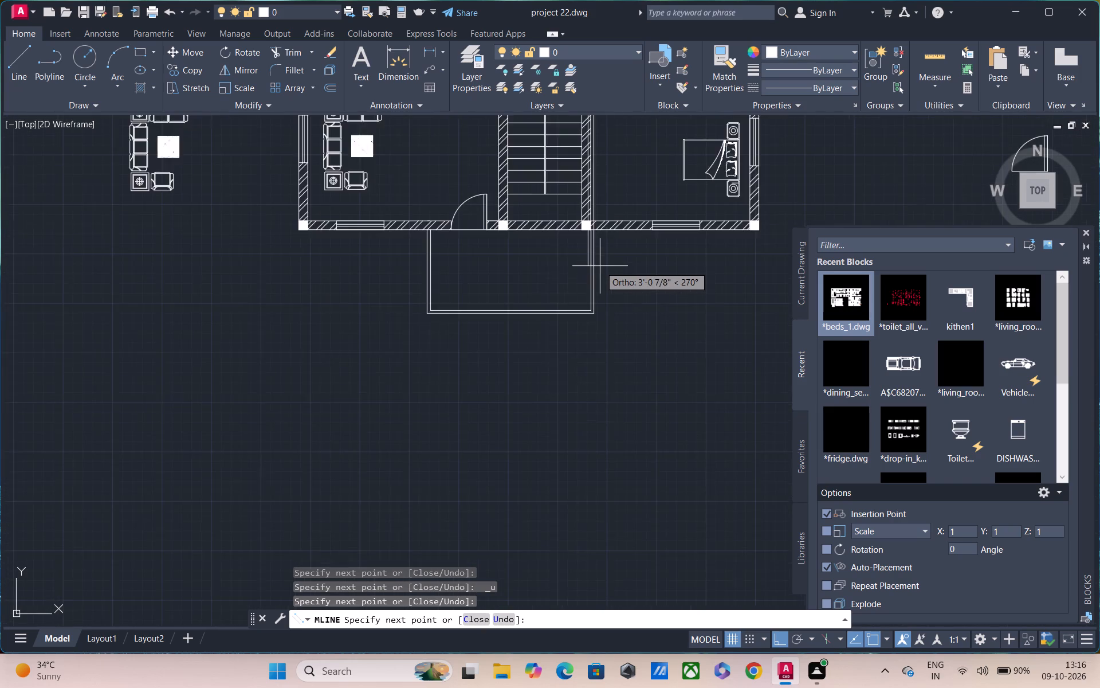
pyautogui.scroll(-6, 600, 266)
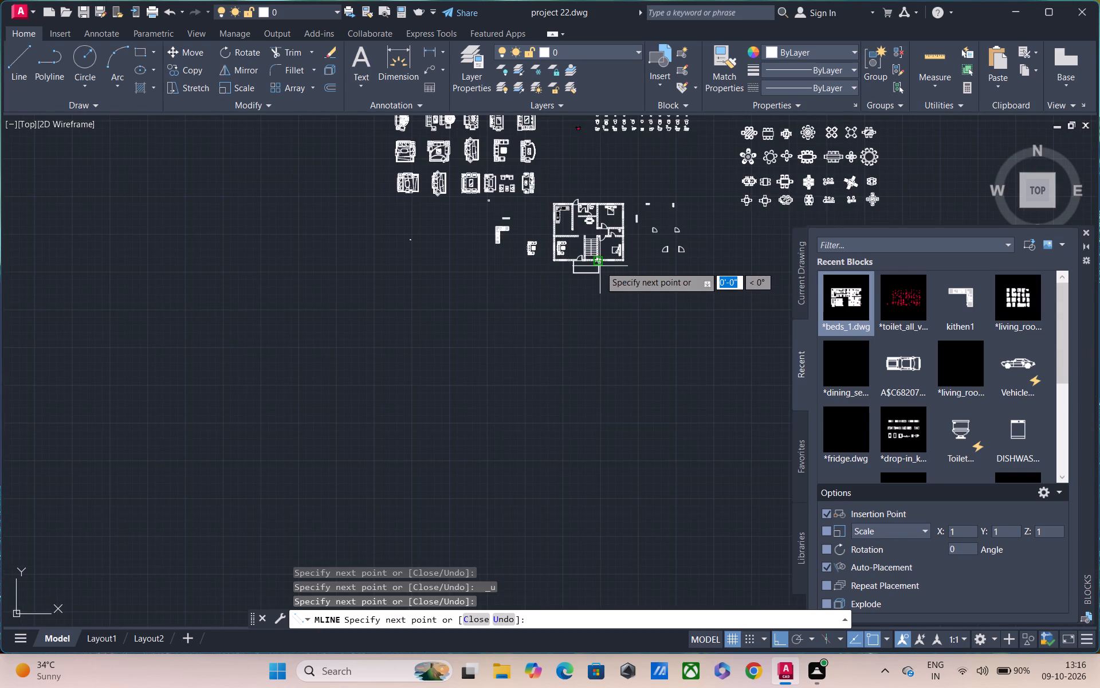
pyautogui.press('Escape')
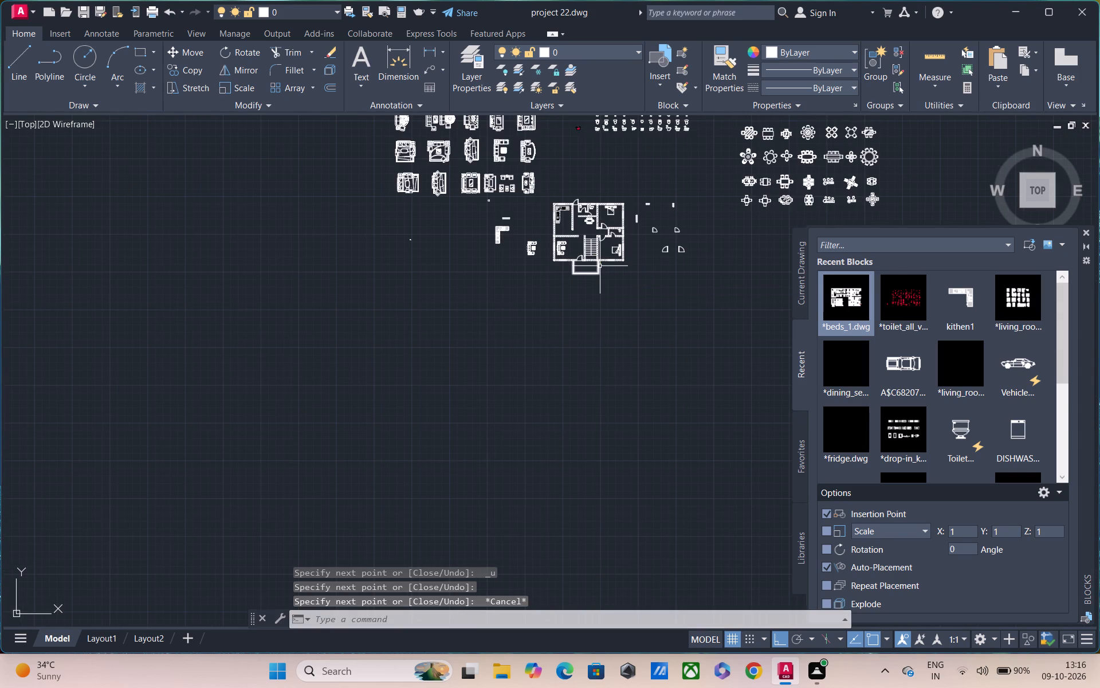
# Explode the porch's multiline outline into separate lines.
pyautogui.scroll(2, 586, 285)
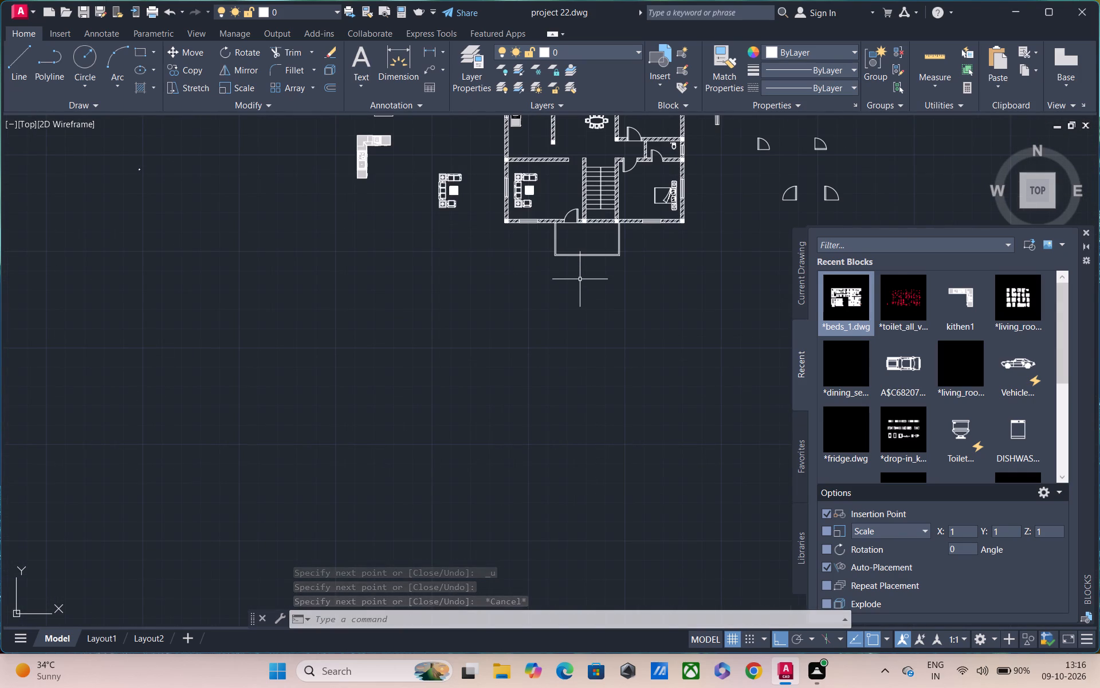
pyautogui.scroll(2, 568, 236)
pyautogui.moveTo(565, 248); pyautogui.dragTo(494, 283)
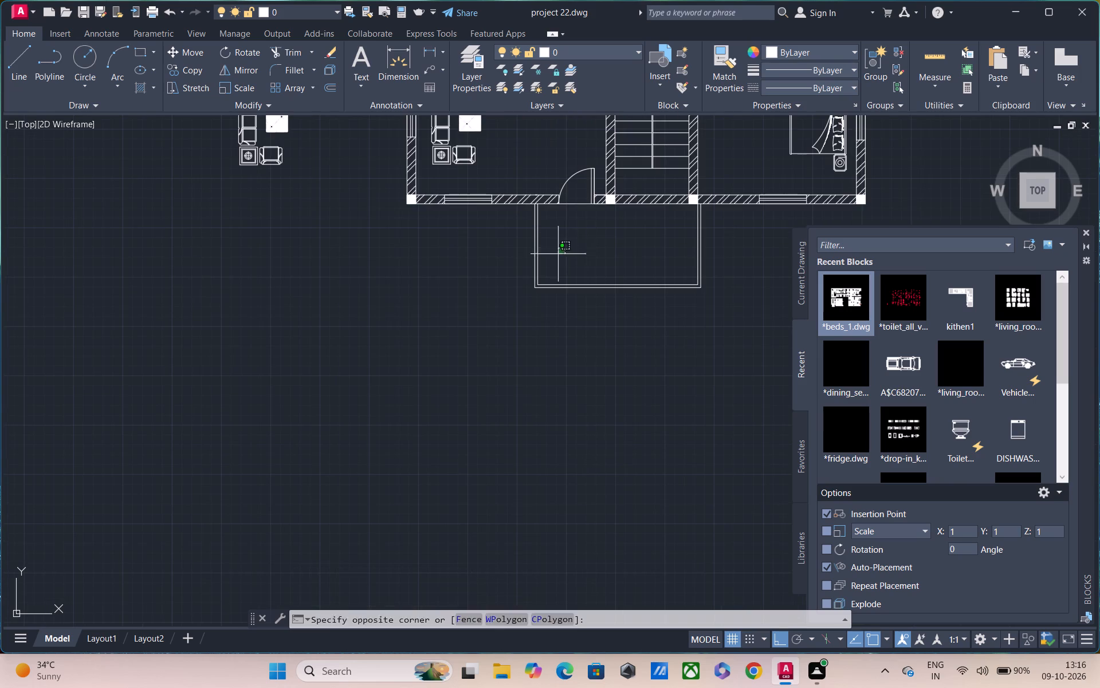
pyautogui.moveTo(494, 283); pyautogui.dragTo(493, 284)
pyautogui.write('x')
pyautogui.press('space')
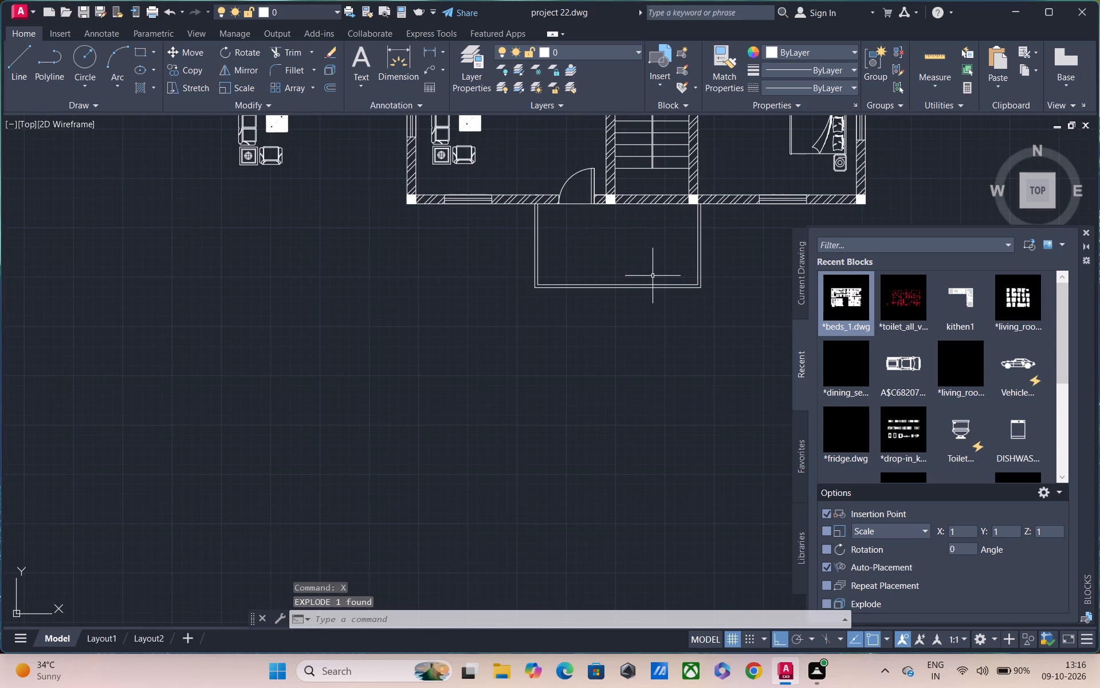
pyautogui.click(610, 290)
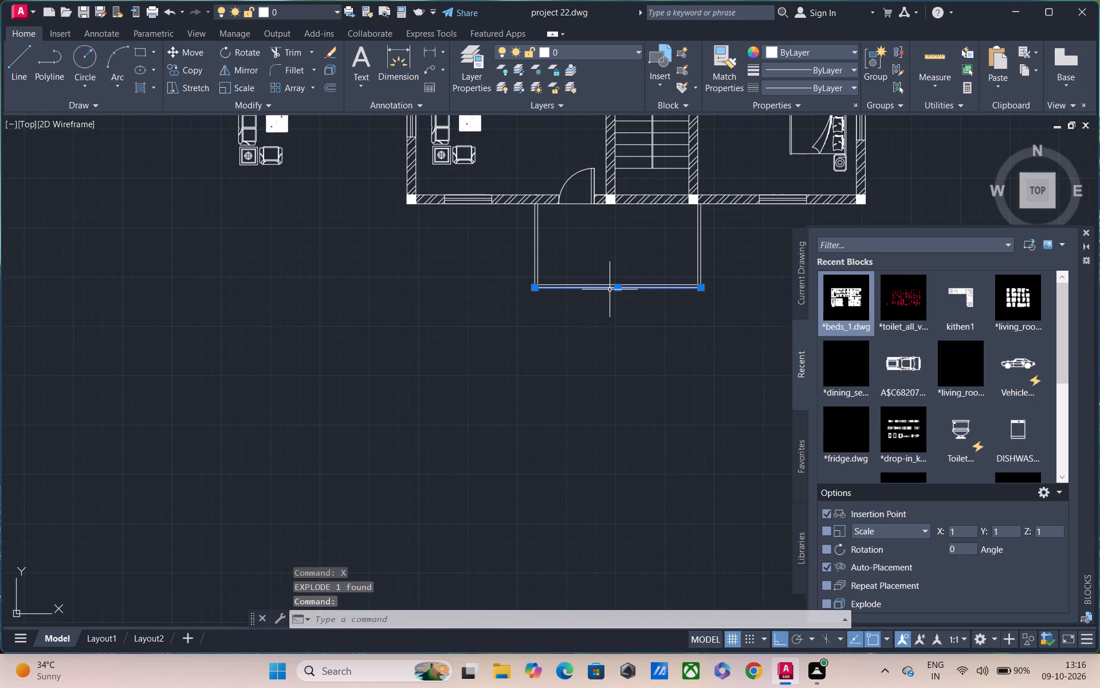
pyautogui.press('`')
pyautogui.press('Escape')
pyautogui.press('Escape')
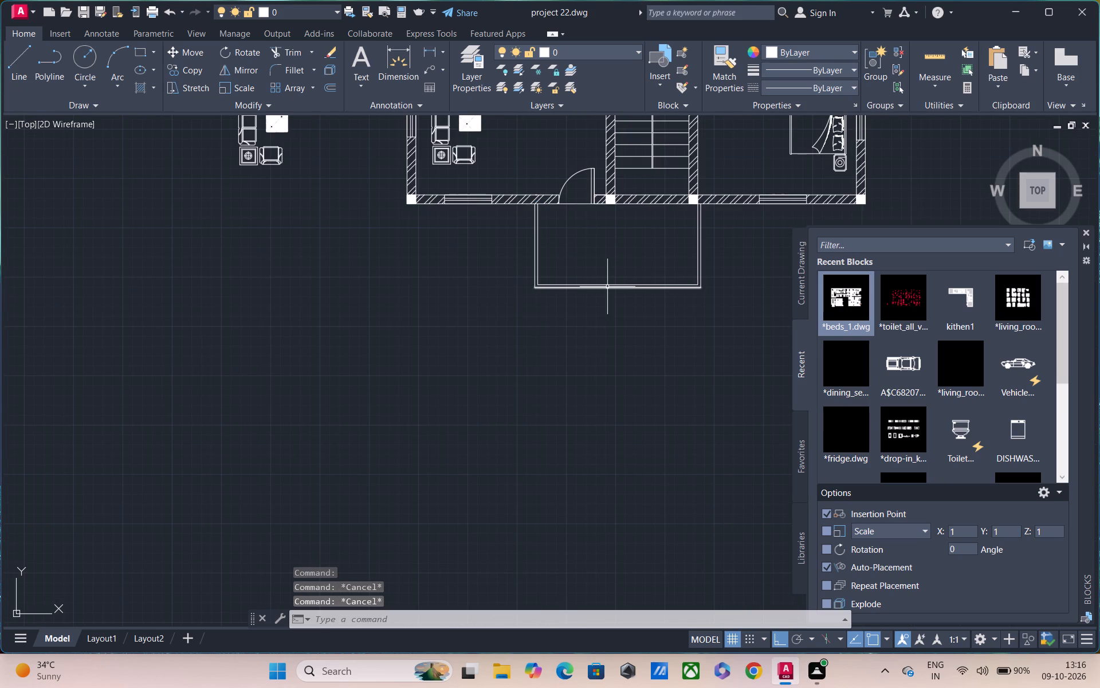
# Draw a short vertical line across the porch's lower double line, aligned with the entrance door's left jamb.
pyautogui.write('l')
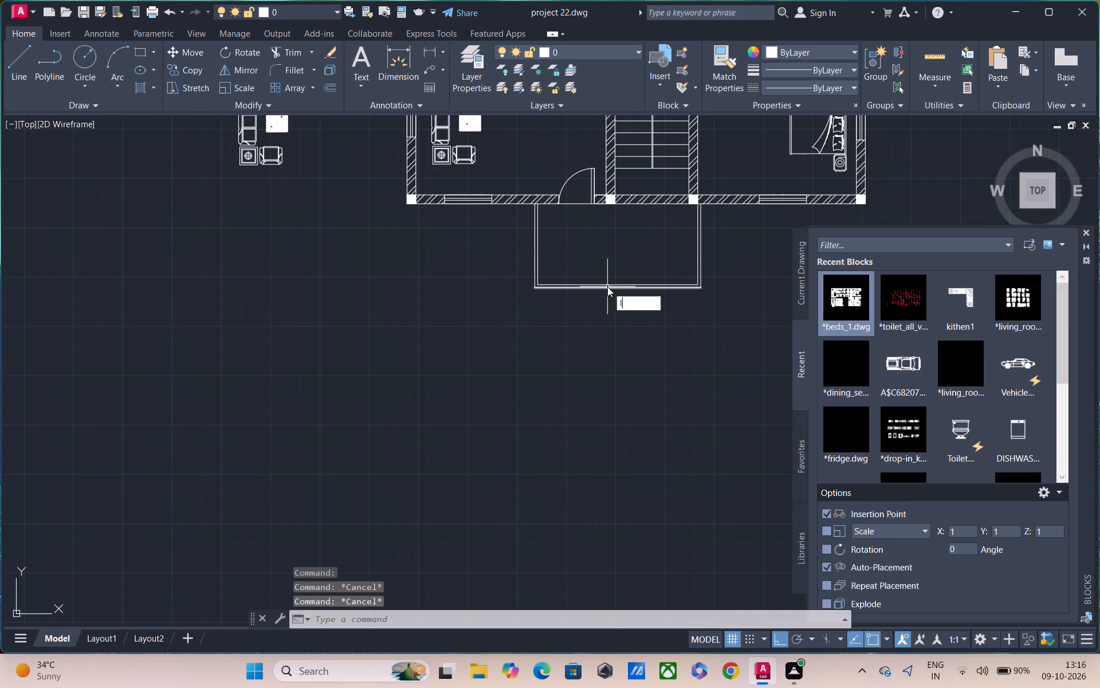
pyautogui.press('space')
pyautogui.scroll(1, 560, 230)
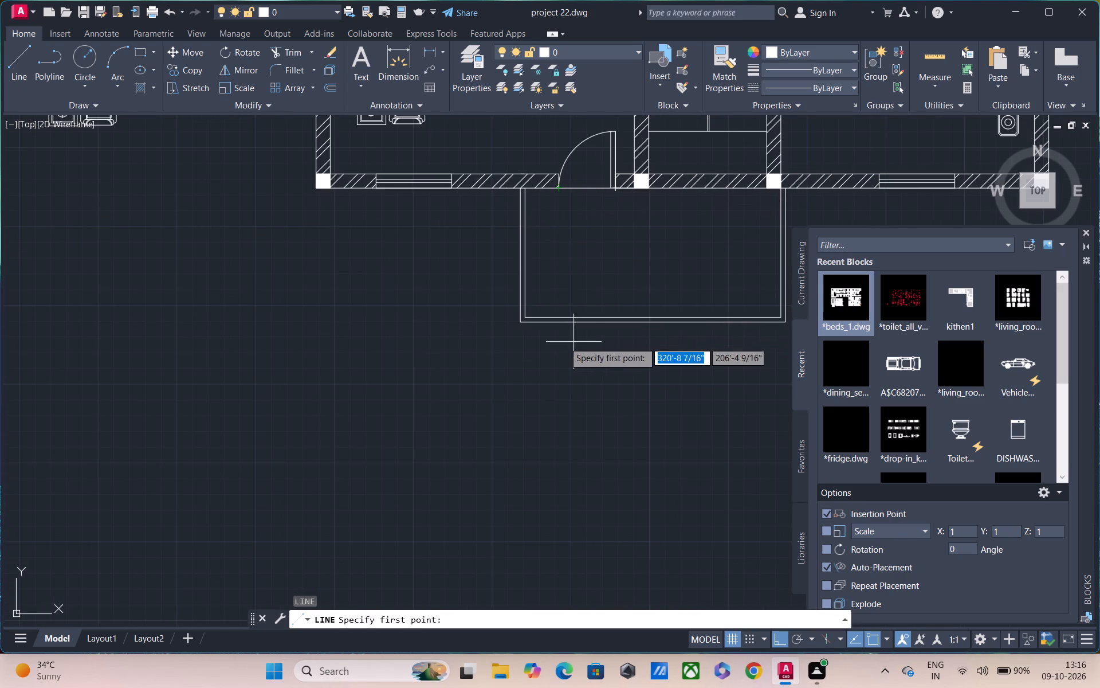
pyautogui.scroll(1, 550, 326)
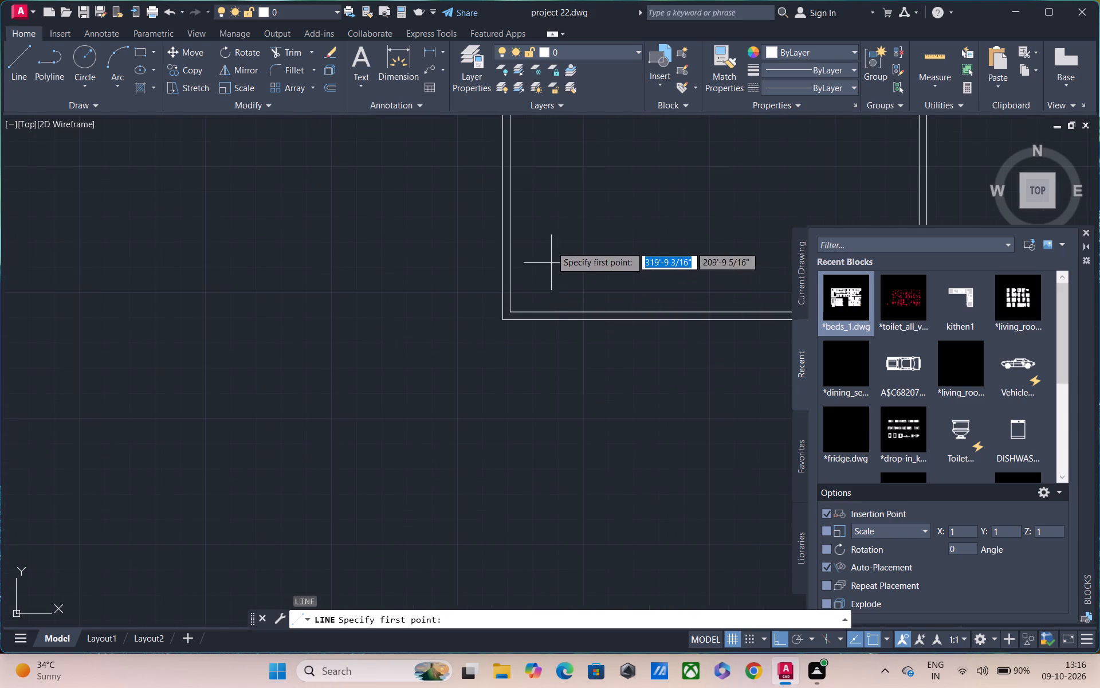
pyautogui.moveTo(551, 251); pyautogui.dragTo(551, 332, button='middle')
pyautogui.scroll(-1, 543, 298)
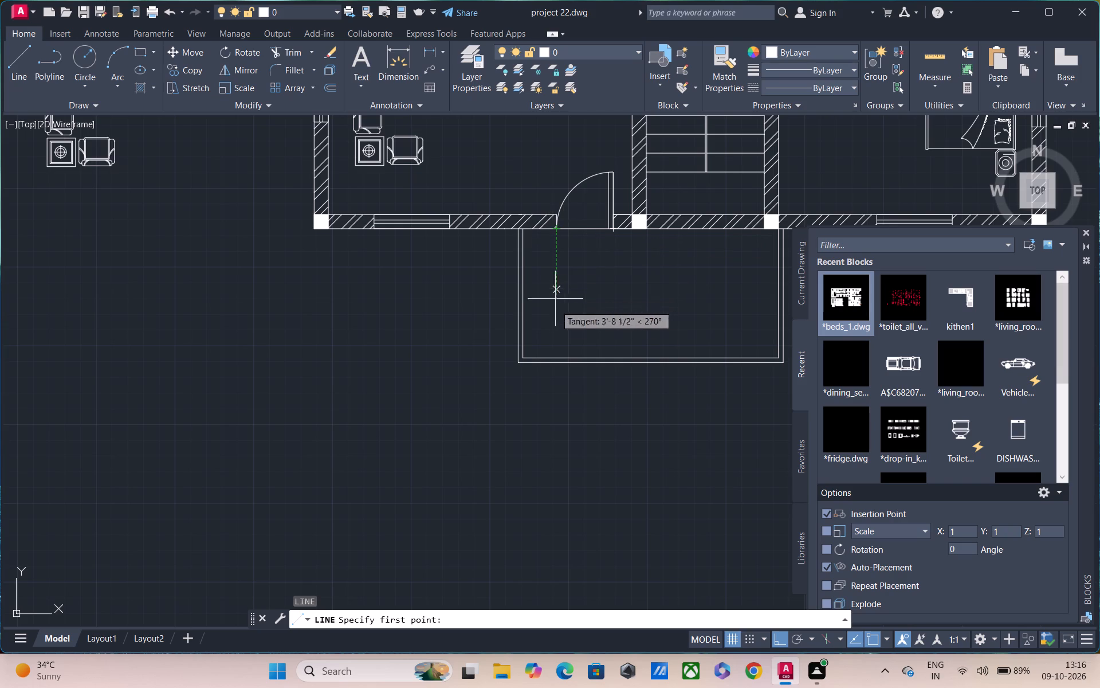
pyautogui.click(555, 359)
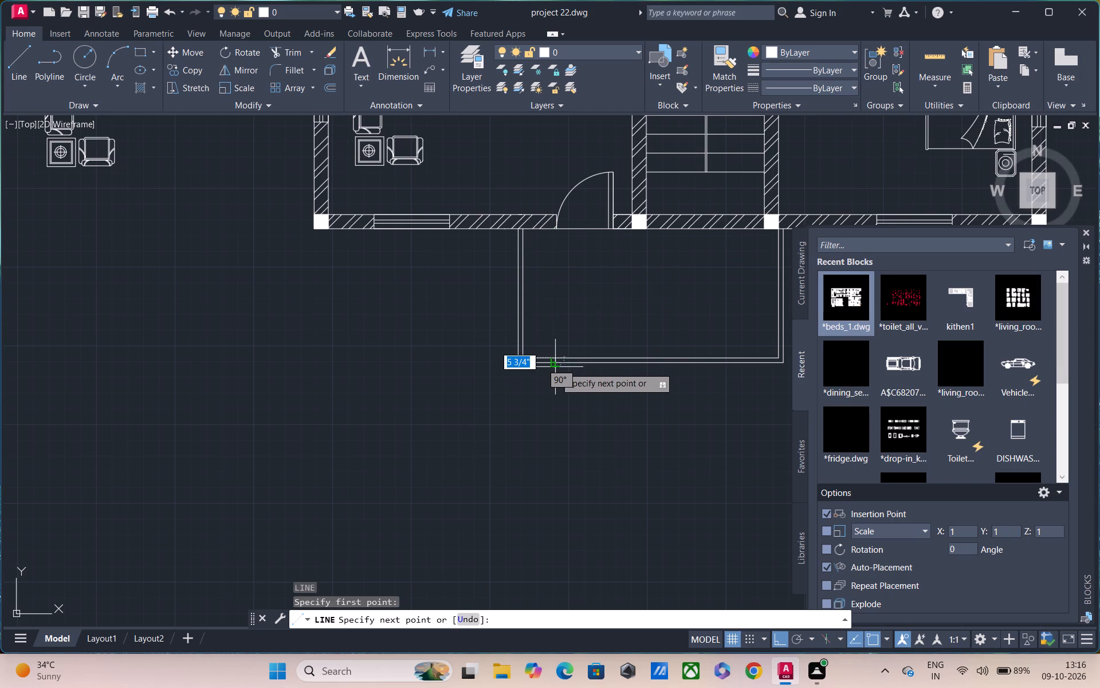
pyautogui.click(555, 367)
pyautogui.press('Escape')
pyautogui.moveTo(604, 355); pyautogui.dragTo(502, 327, button='middle')
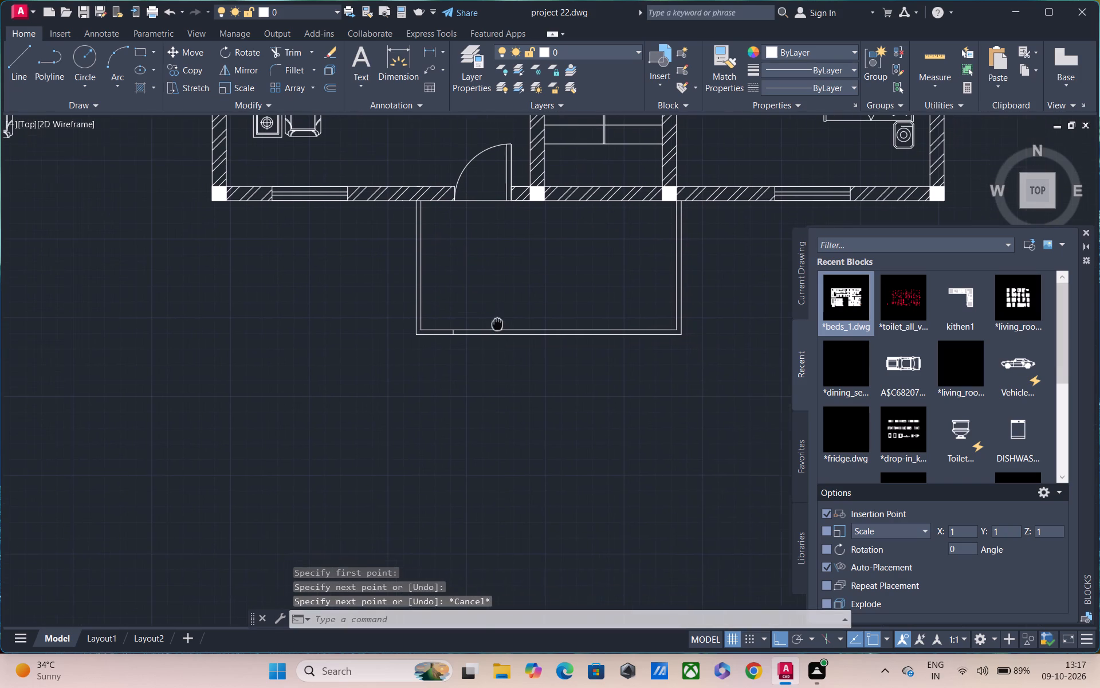
# Draw a second short vertical line across the porch's lower double line, aligned with the left edge of the column beside the entrance door.
pyautogui.moveTo(411, 237); pyautogui.dragTo(369, 236, button='middle')
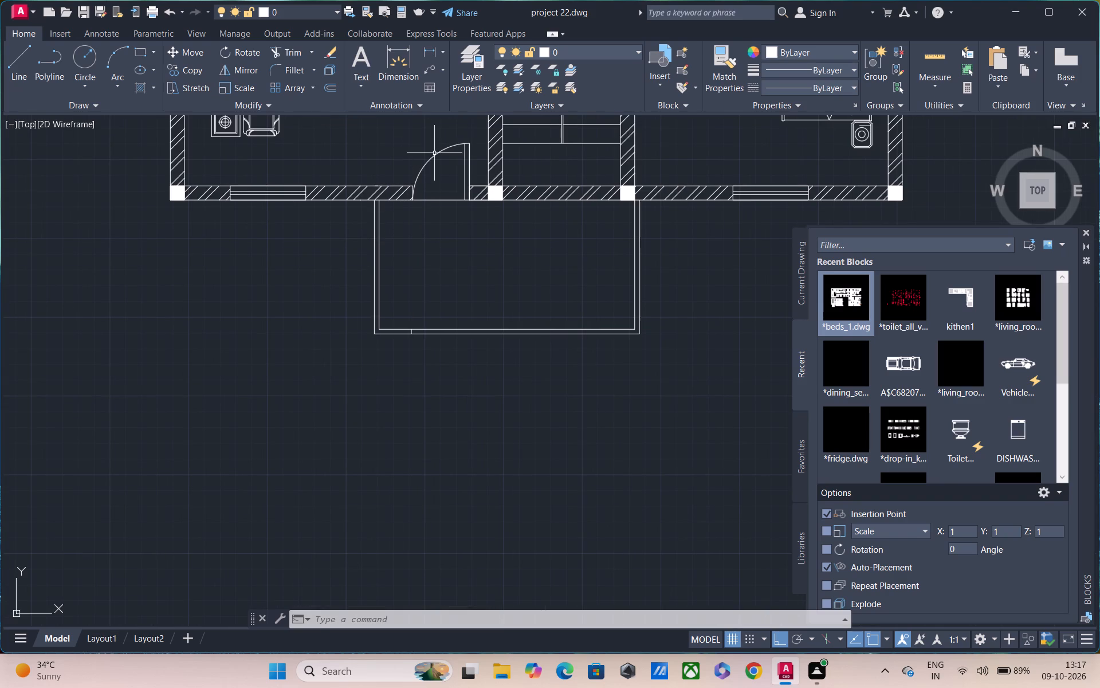
pyautogui.write('l')
pyautogui.press('space')
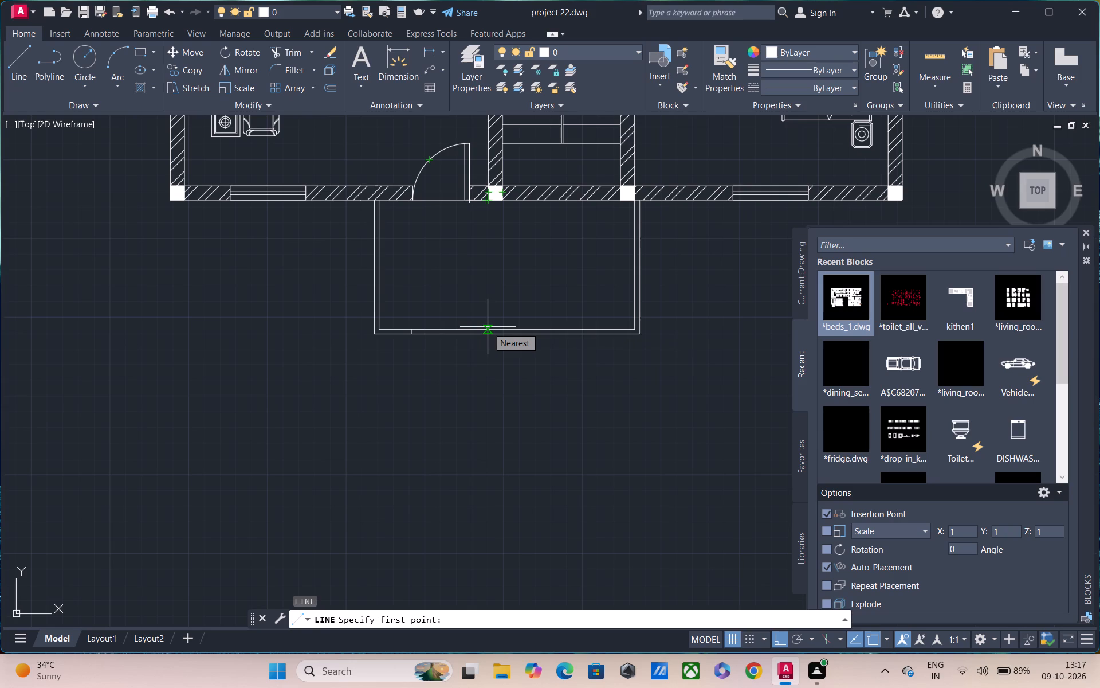
pyautogui.scroll(2, 492, 331)
pyautogui.click(484, 324)
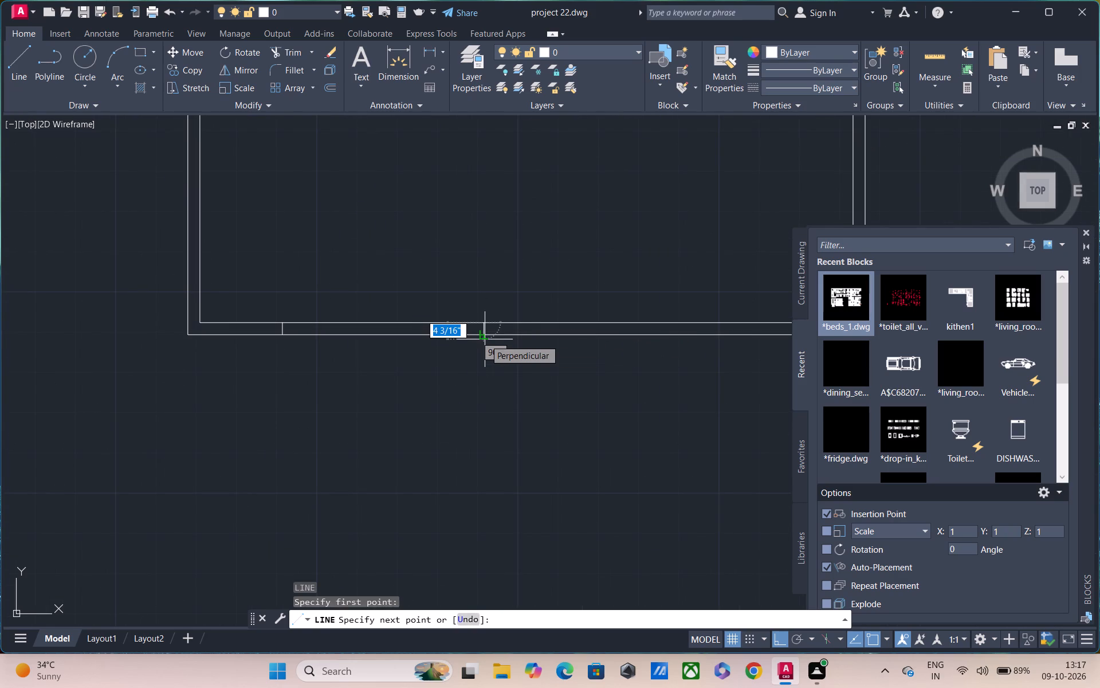
pyautogui.click(485, 335)
pyautogui.press('Escape')
pyautogui.press('Escape')
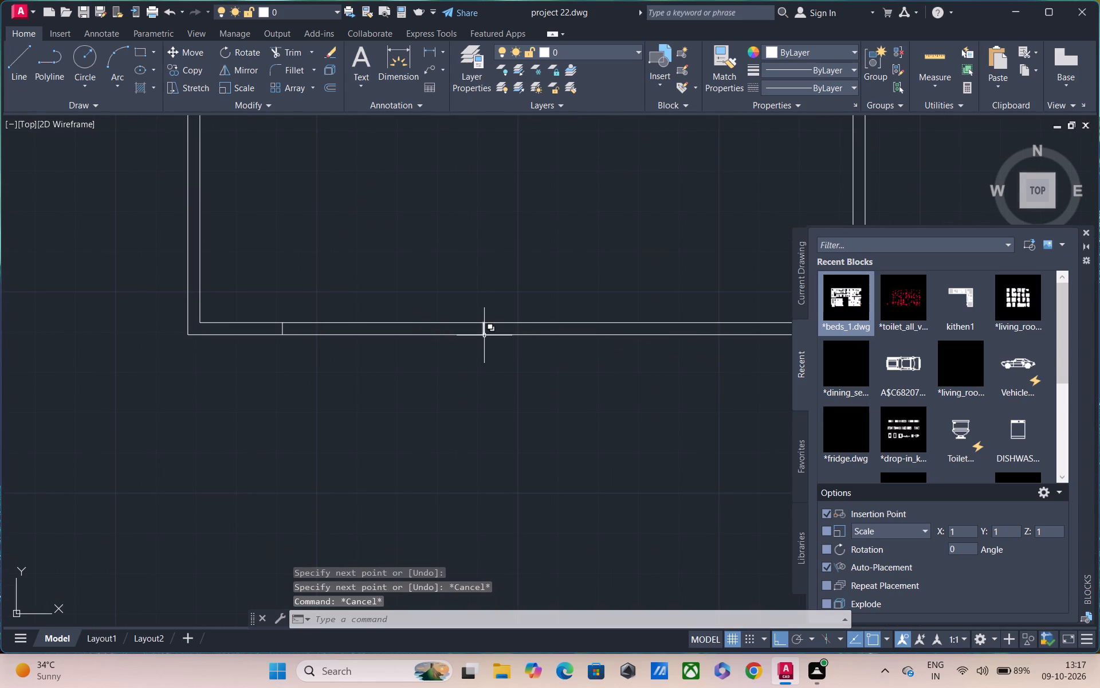
# Trim both lines of the porch's lower wall between the two short vertical lines to form the opening.
pyautogui.write('tr')
pyautogui.press('space')
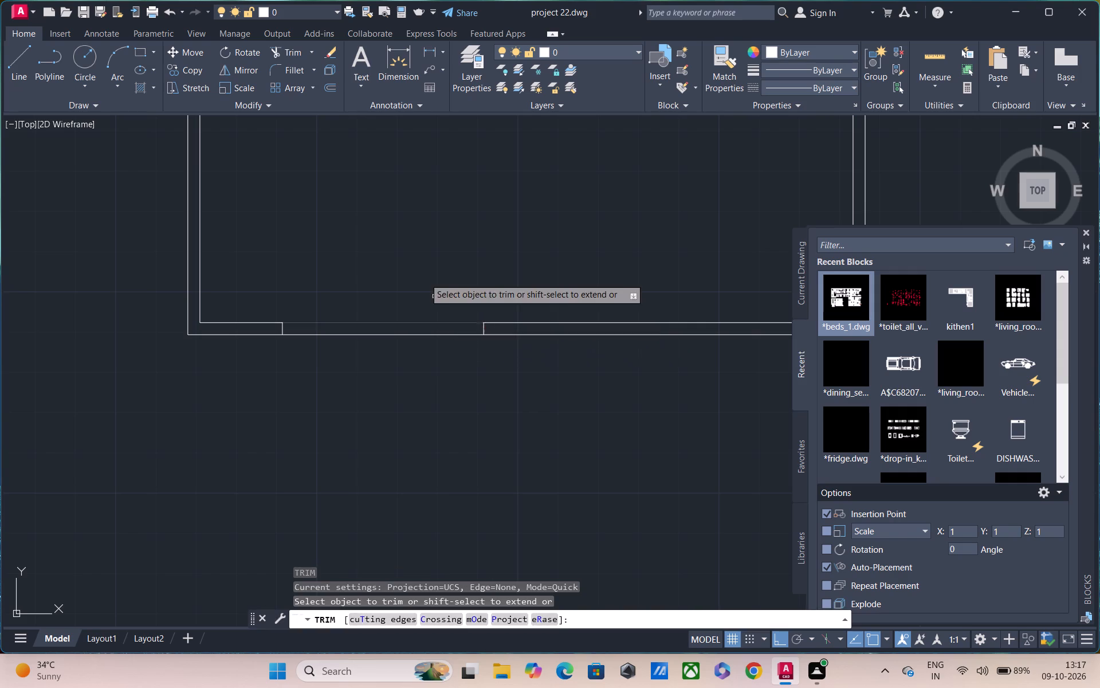
pyautogui.moveTo(424, 277); pyautogui.dragTo(424, 393)
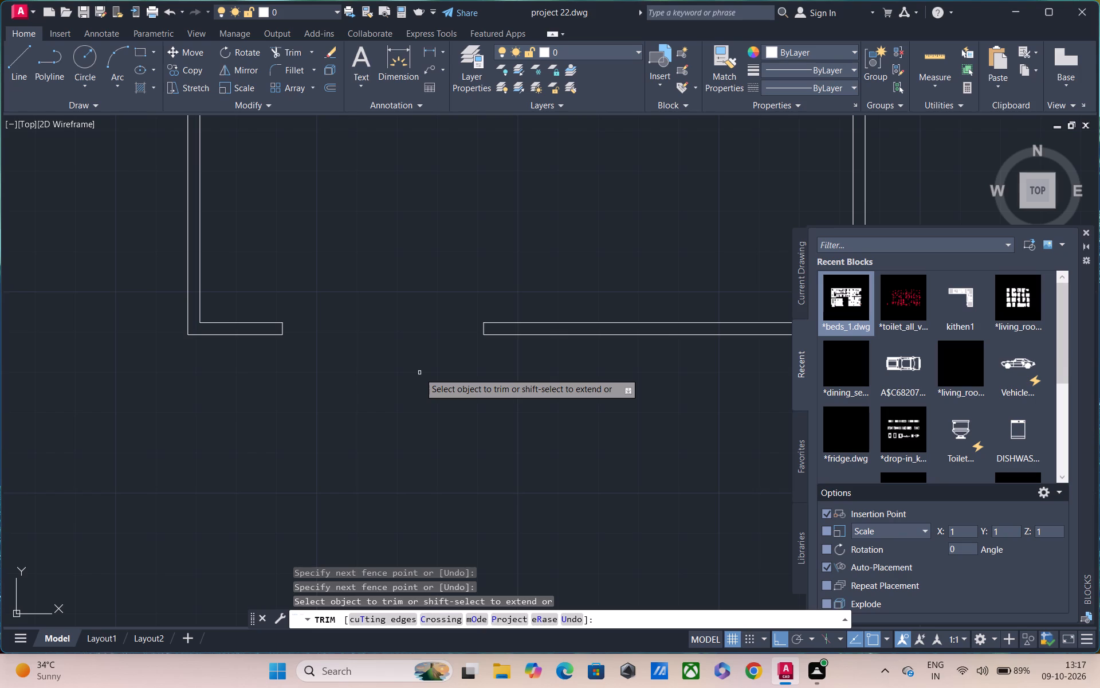
pyautogui.press('Escape')
# Draw the entrance steps' outline from the opening's left corner: 3' down, about 4'-2" across, and back up to the opening's right corner.
pyautogui.write('l')
pyautogui.press('space')
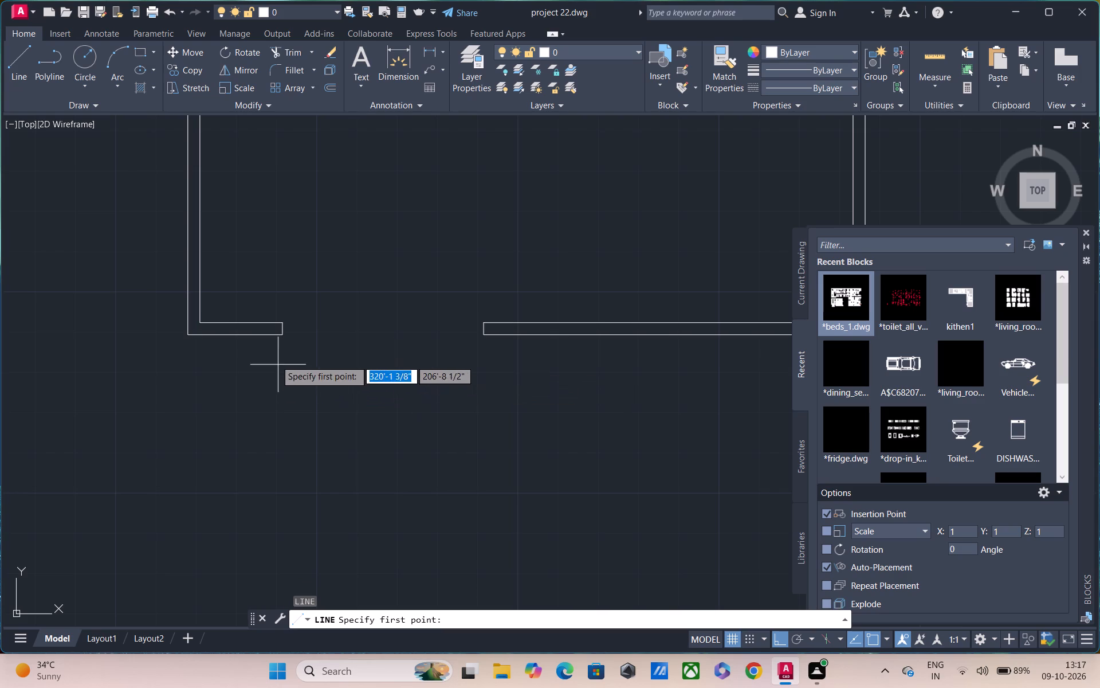
pyautogui.moveTo(282, 331); pyautogui.dragTo(282, 337)
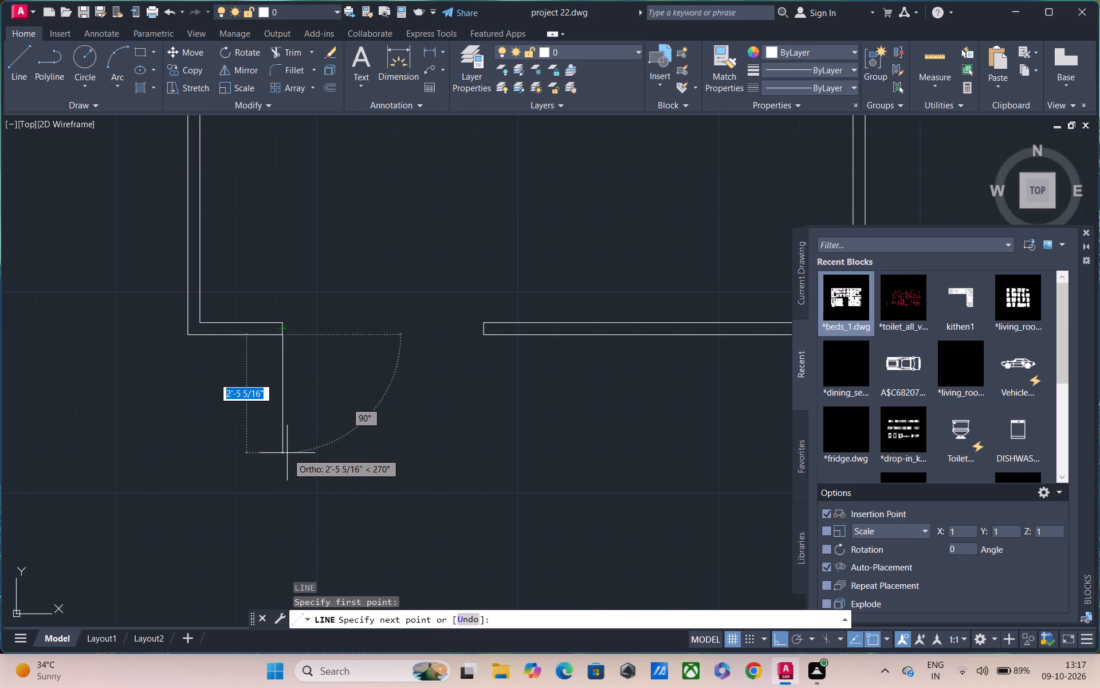
pyautogui.write("3'")
pyautogui.press('Return')
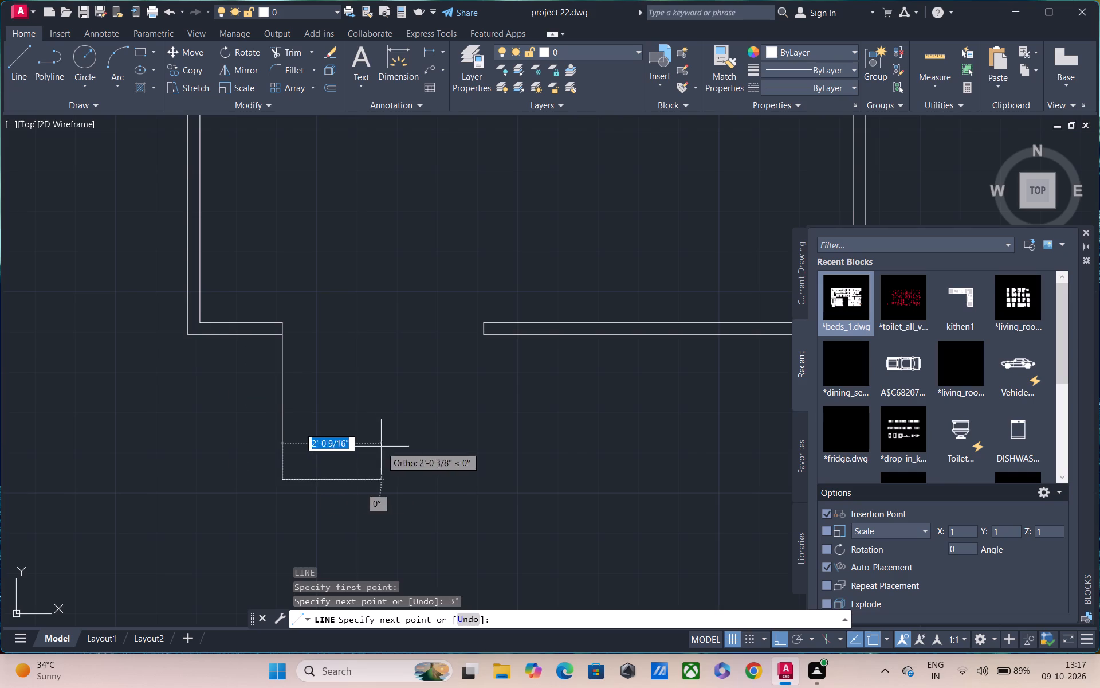
pyautogui.click(485, 487)
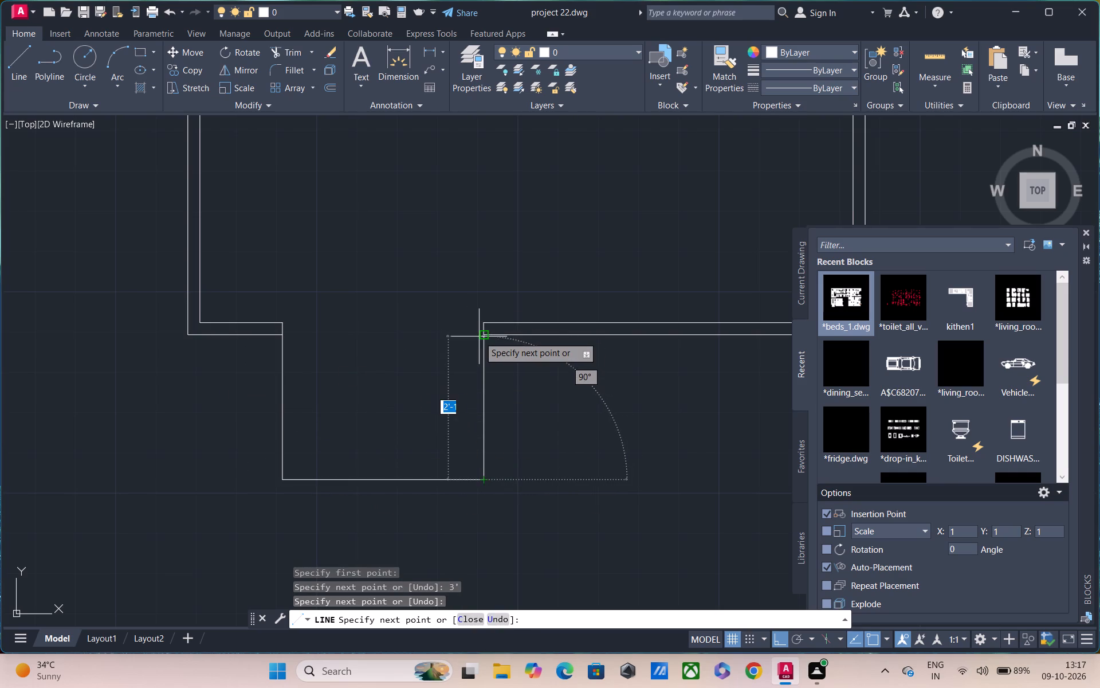
pyautogui.click(481, 337)
pyautogui.press('Escape')
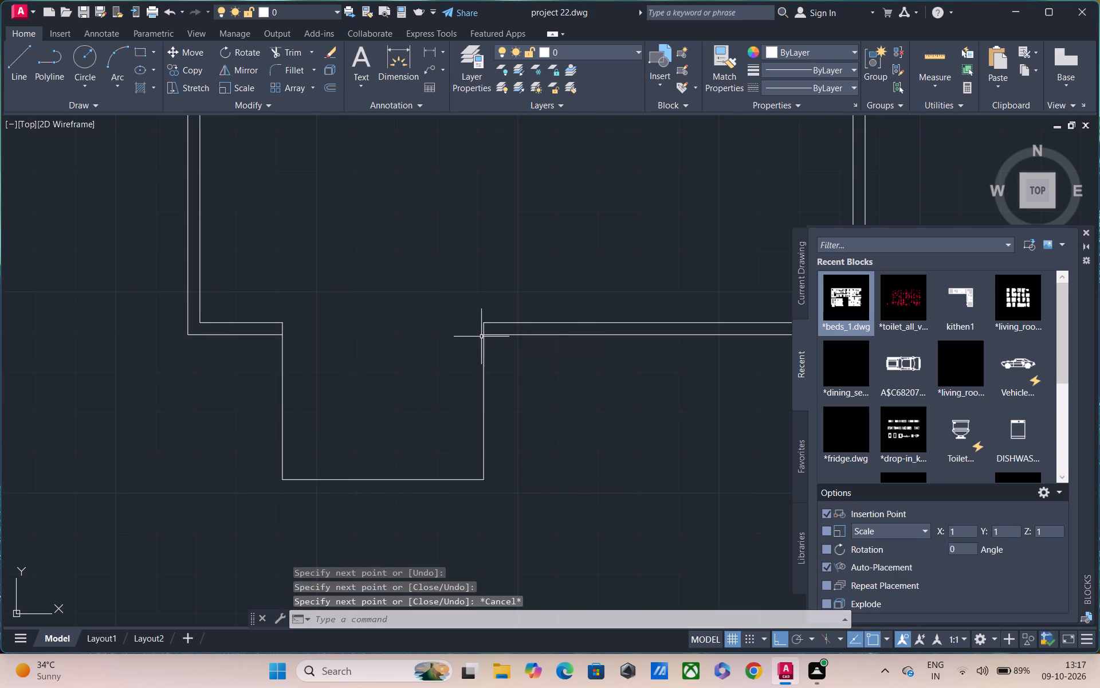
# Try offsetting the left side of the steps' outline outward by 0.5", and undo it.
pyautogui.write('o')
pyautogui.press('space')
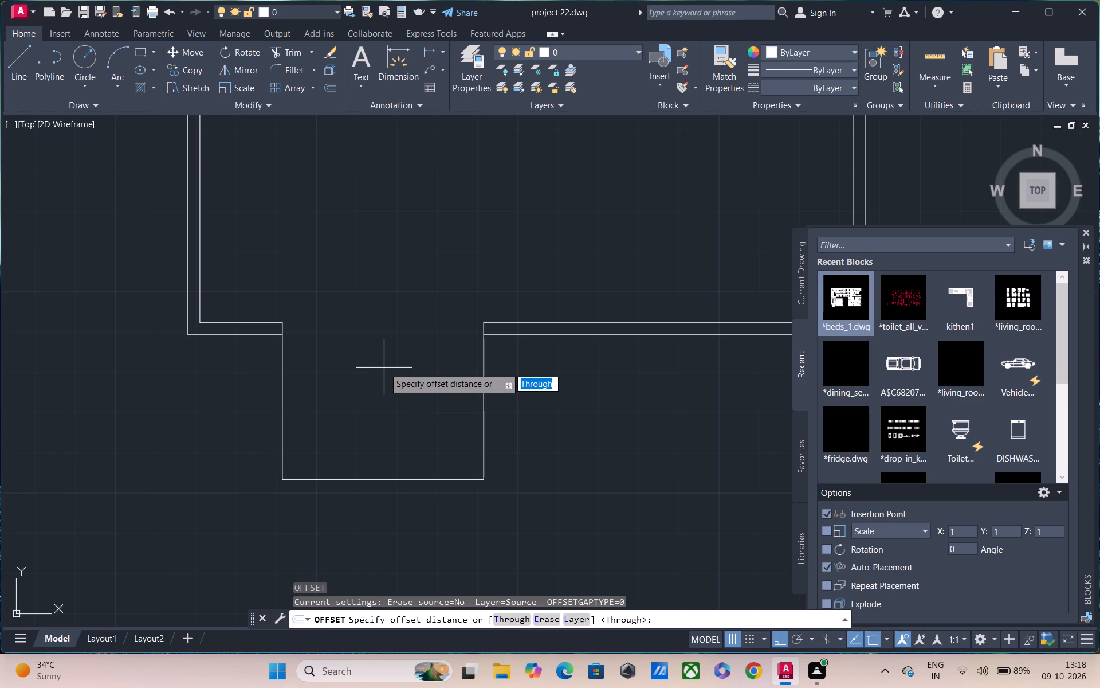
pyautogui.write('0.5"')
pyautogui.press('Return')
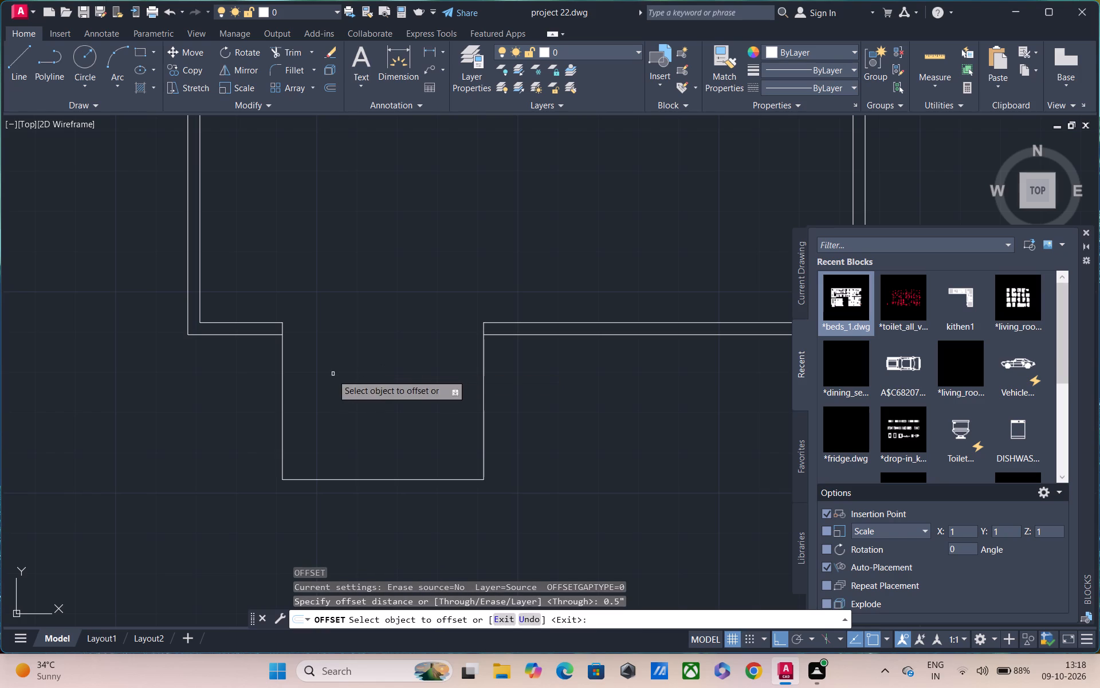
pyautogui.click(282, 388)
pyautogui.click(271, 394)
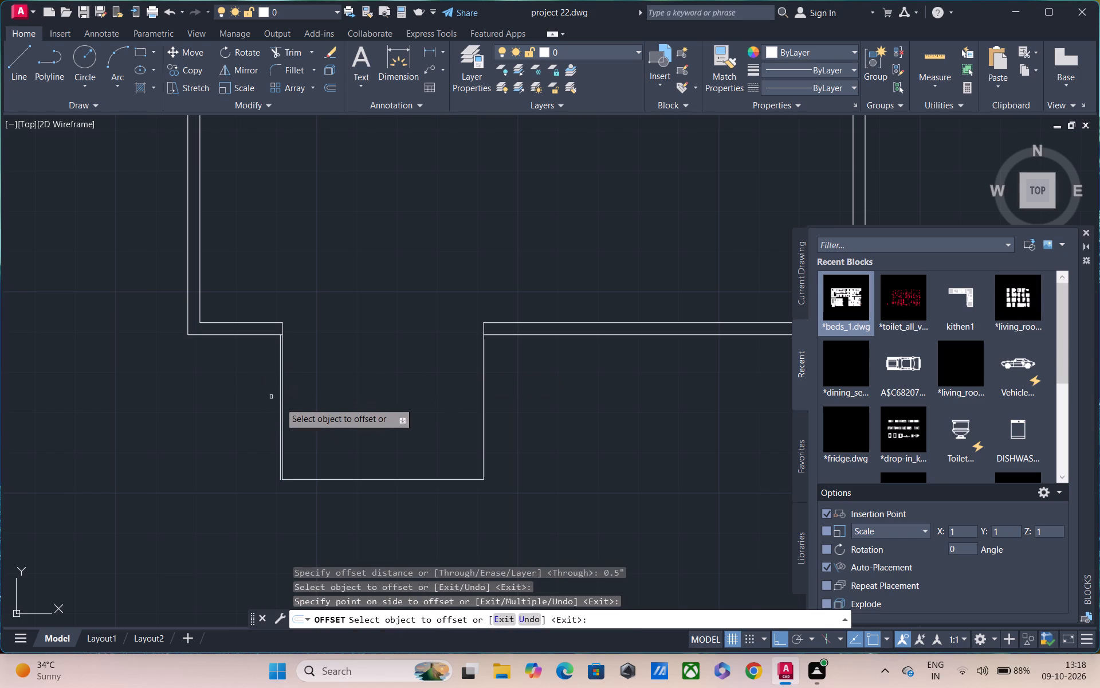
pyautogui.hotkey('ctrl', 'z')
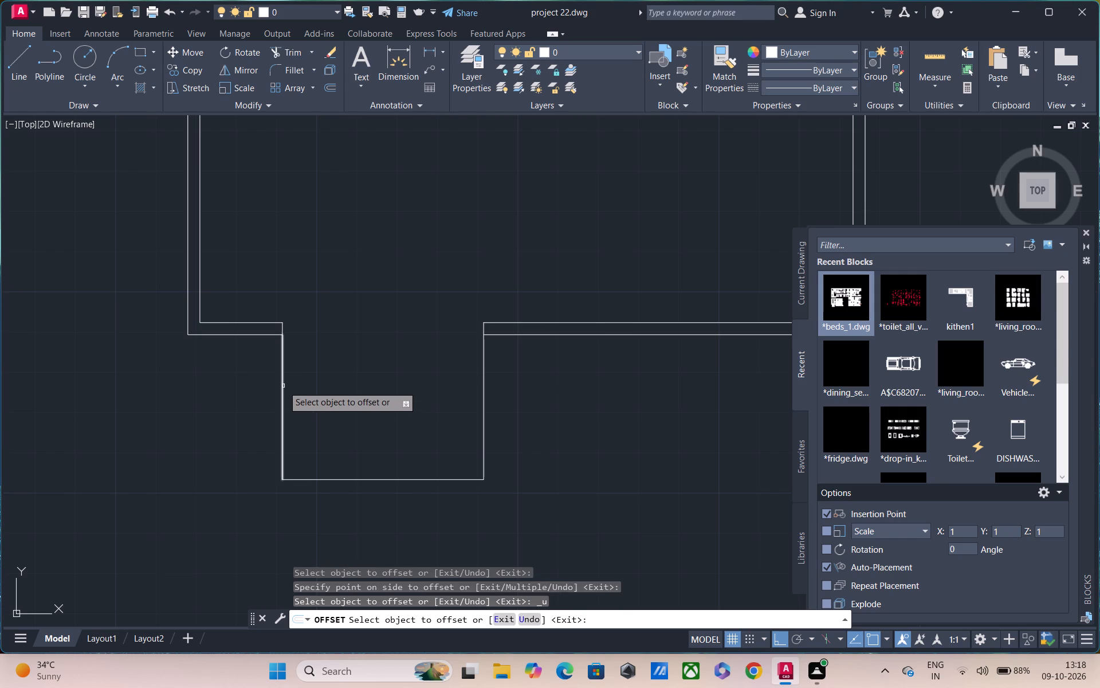
# Offset the left side of the steps' outline outward by 0.6'.
pyautogui.click(283, 386)
pyautogui.write("0.6'")
pyautogui.press('Return')
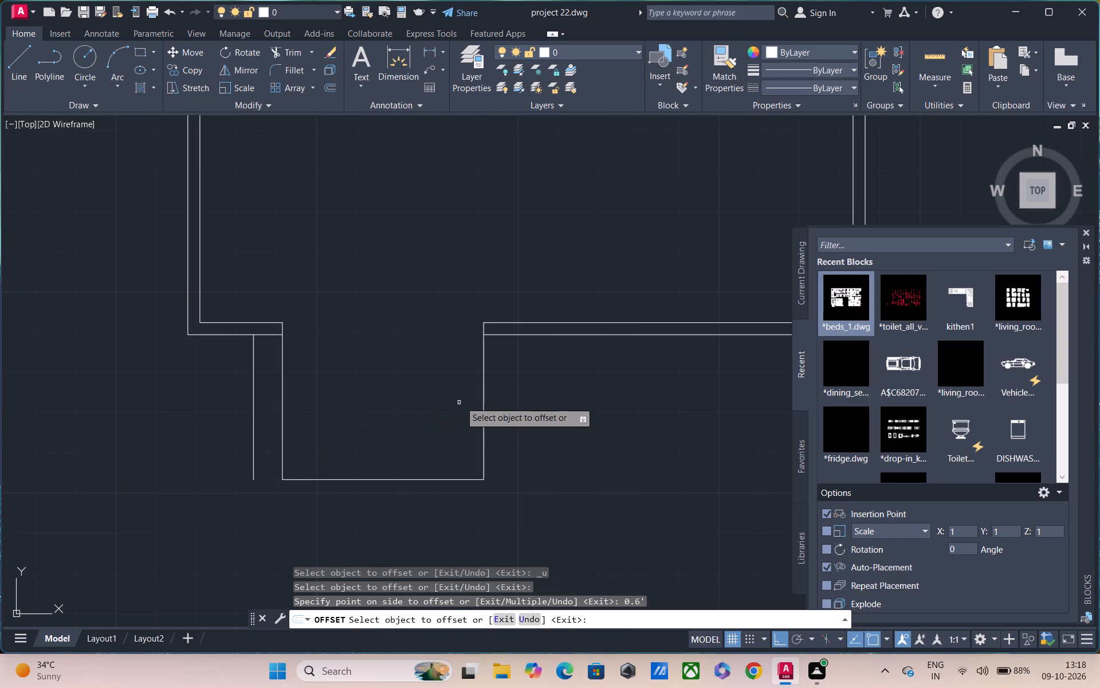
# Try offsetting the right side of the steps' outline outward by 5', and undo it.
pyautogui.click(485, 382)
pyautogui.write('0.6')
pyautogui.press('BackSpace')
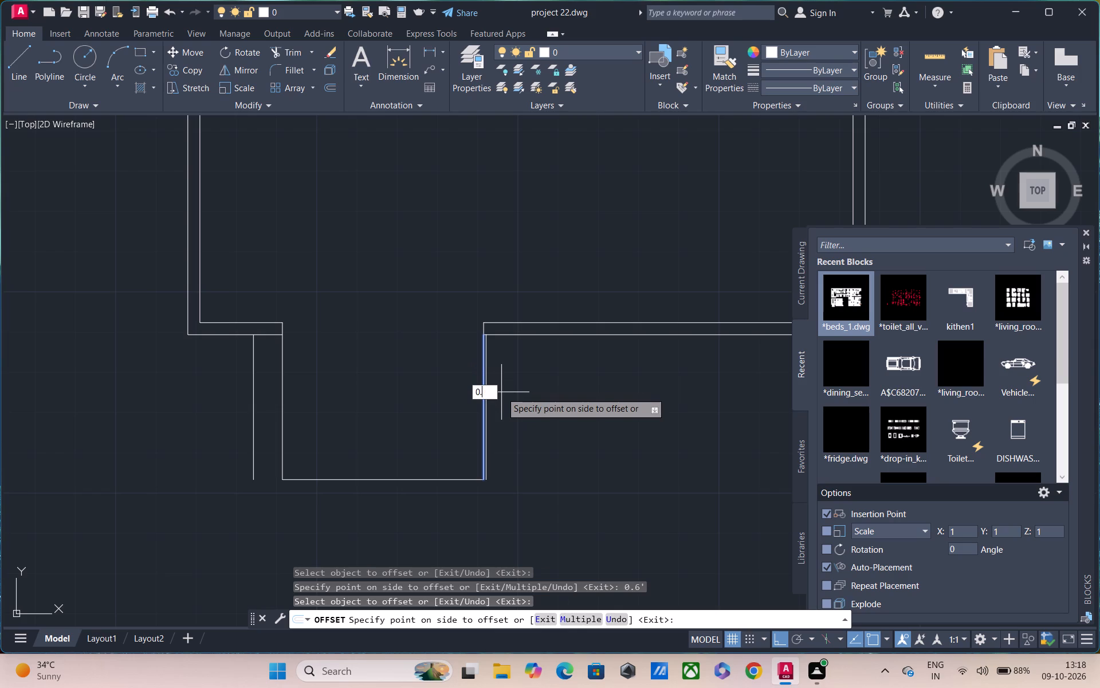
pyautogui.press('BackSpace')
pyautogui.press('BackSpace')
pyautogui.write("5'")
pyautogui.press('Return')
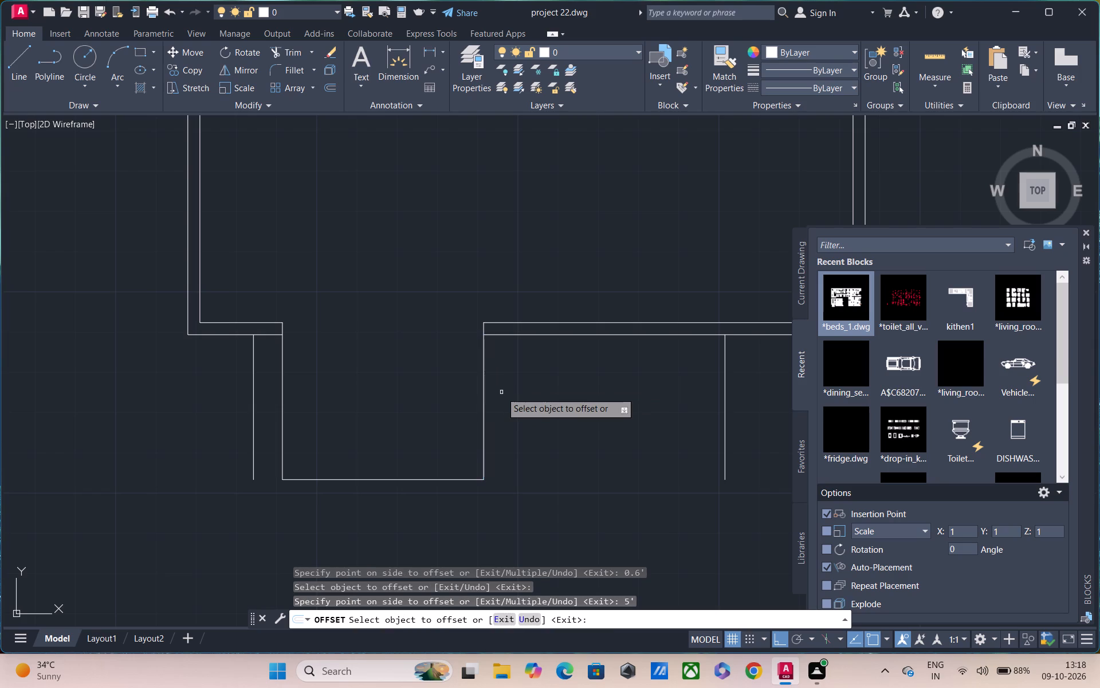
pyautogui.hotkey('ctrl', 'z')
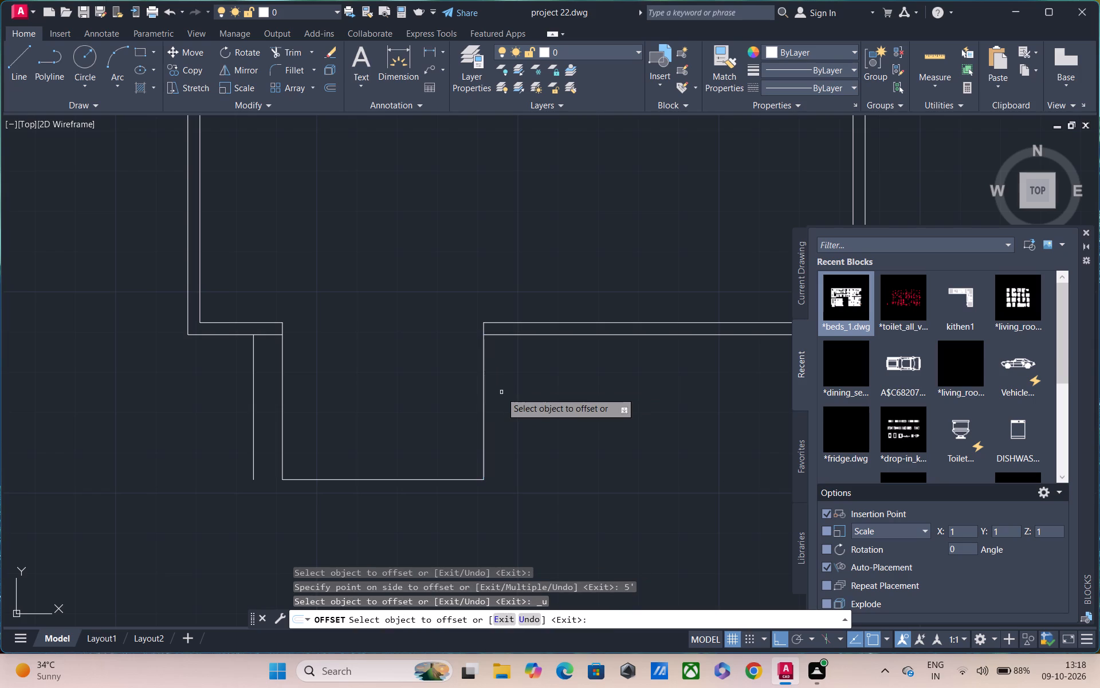
# Offset the right side of the steps' outline outward by 0.6'.
pyautogui.write("0.6'")
pyautogui.press('Return')
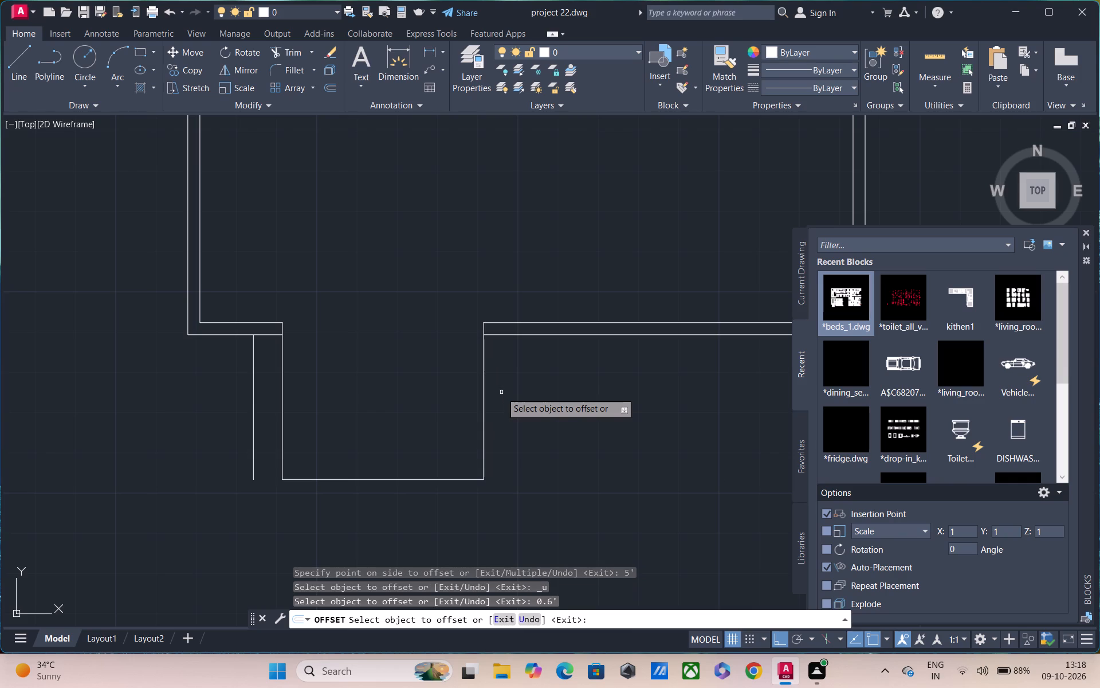
pyautogui.scroll(-3, 499, 411)
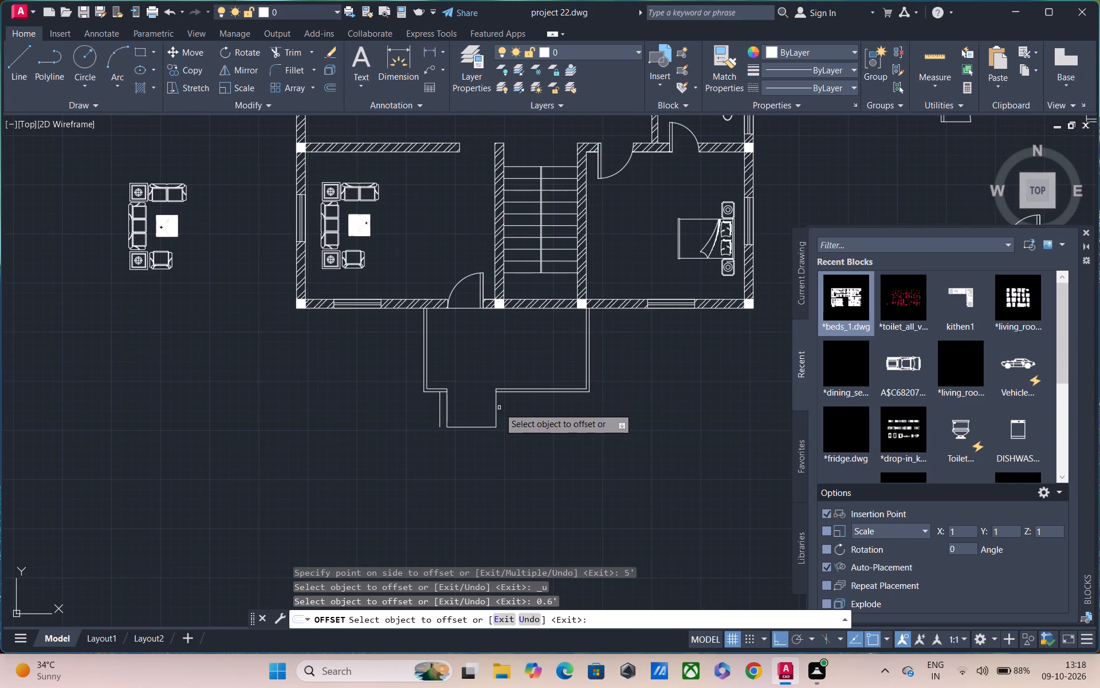
pyautogui.click(495, 412)
pyautogui.write("0.6'")
pyautogui.press('Return')
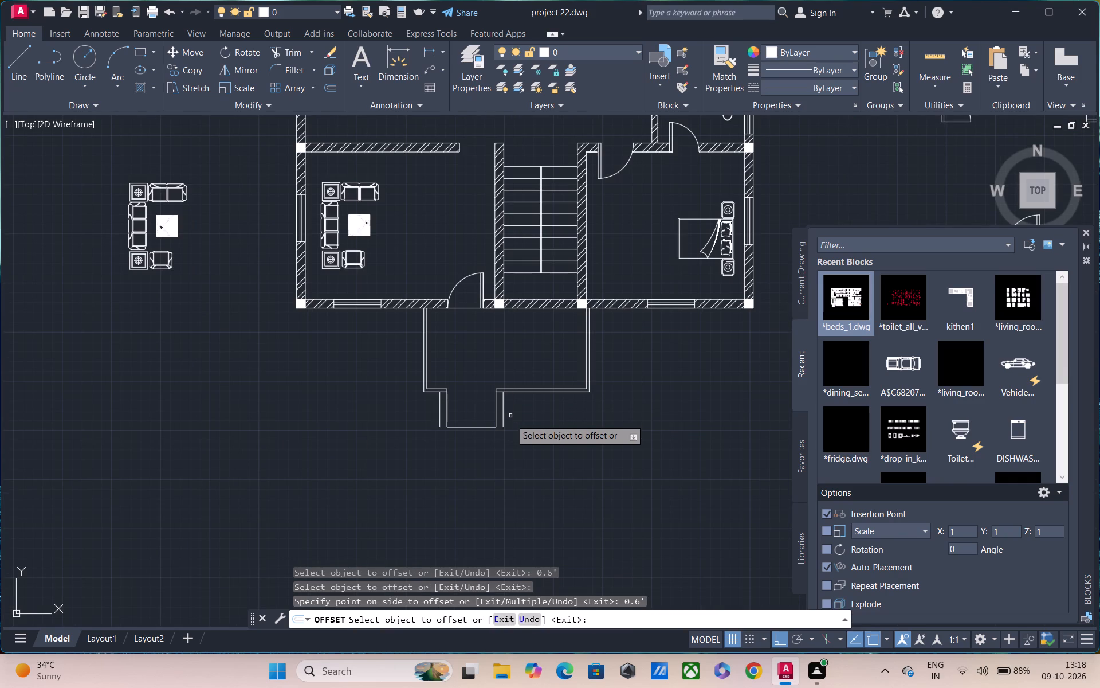
pyautogui.press('Escape')
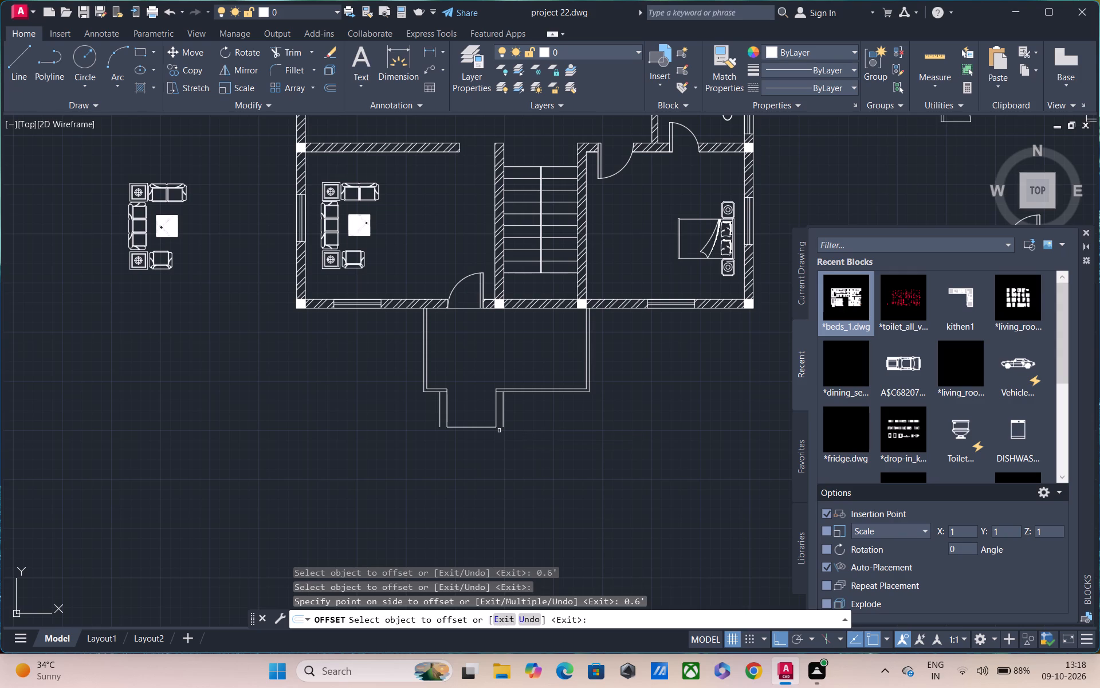
# Close the outer outline by drawing from the left offset line's lower end 0.6' down, across, and up to the right offset line's end.
pyautogui.press('l')
pyautogui.press('space')
pyautogui.scroll(2, 445, 437)
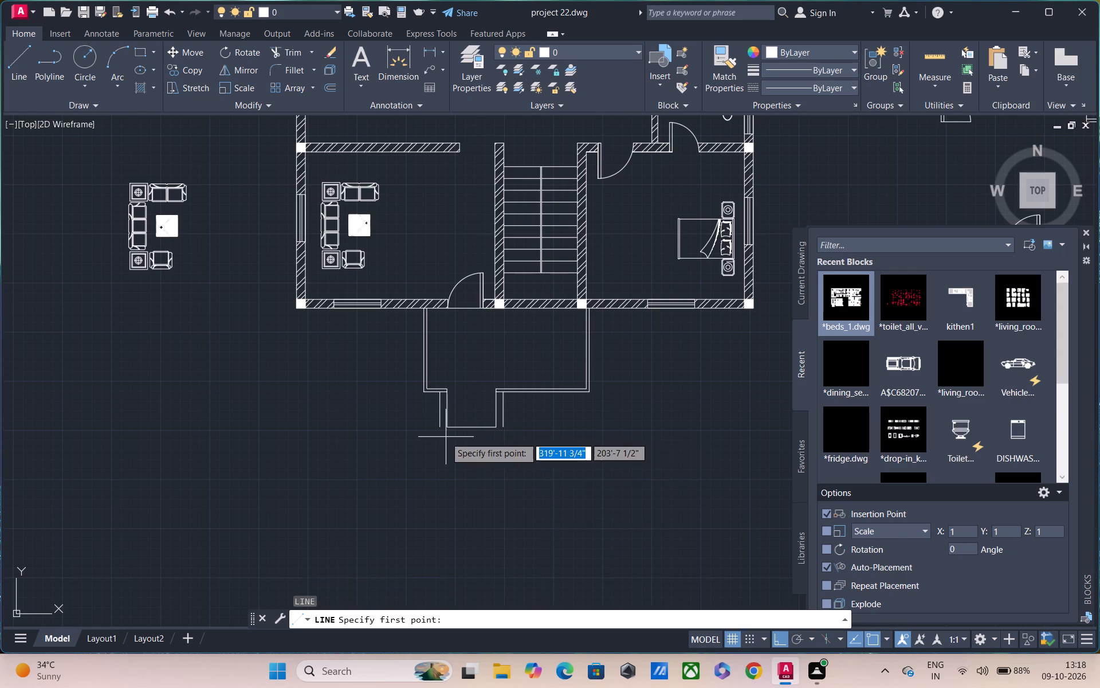
pyautogui.click(428, 415)
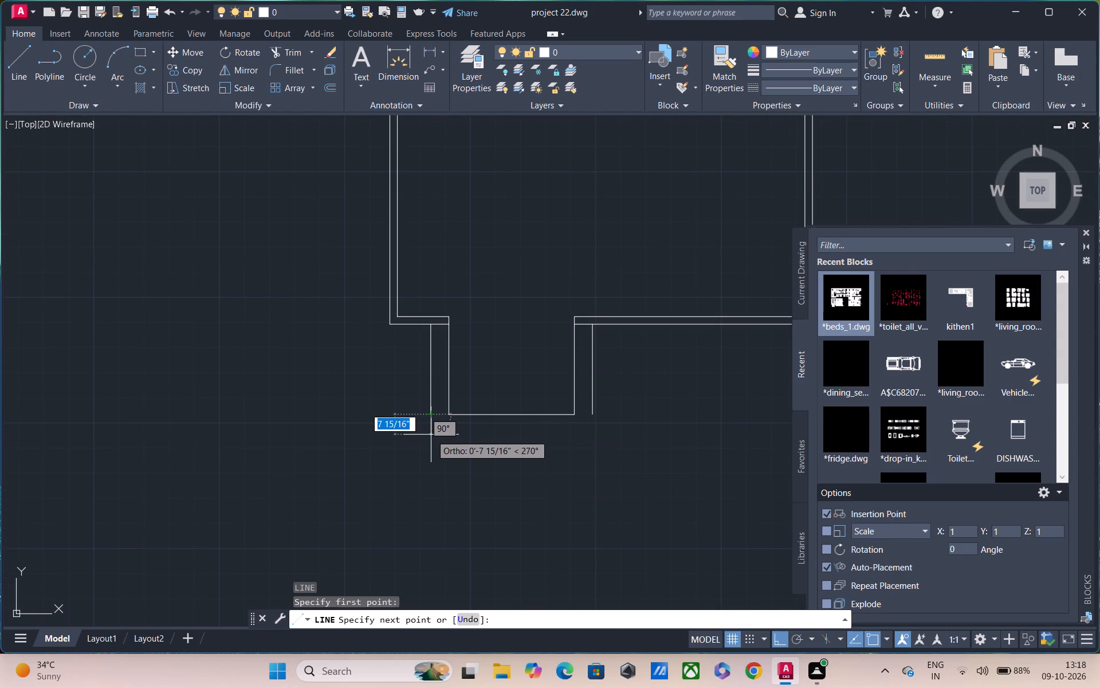
pyautogui.write("0.6'")
pyautogui.press('Return')
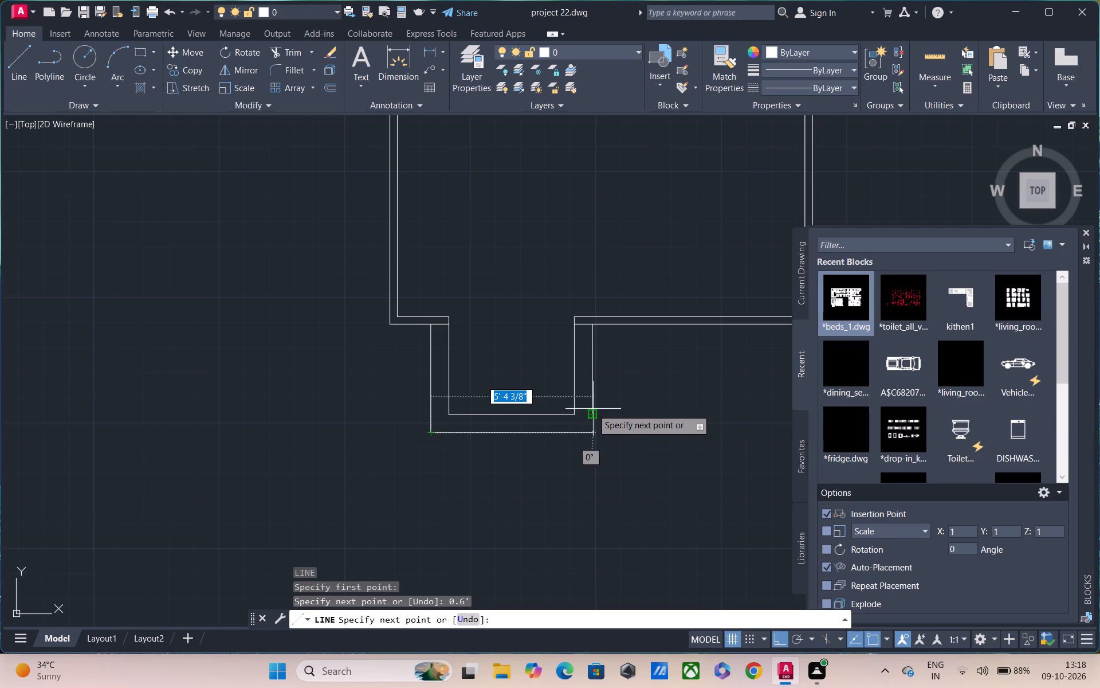
pyautogui.click(592, 439)
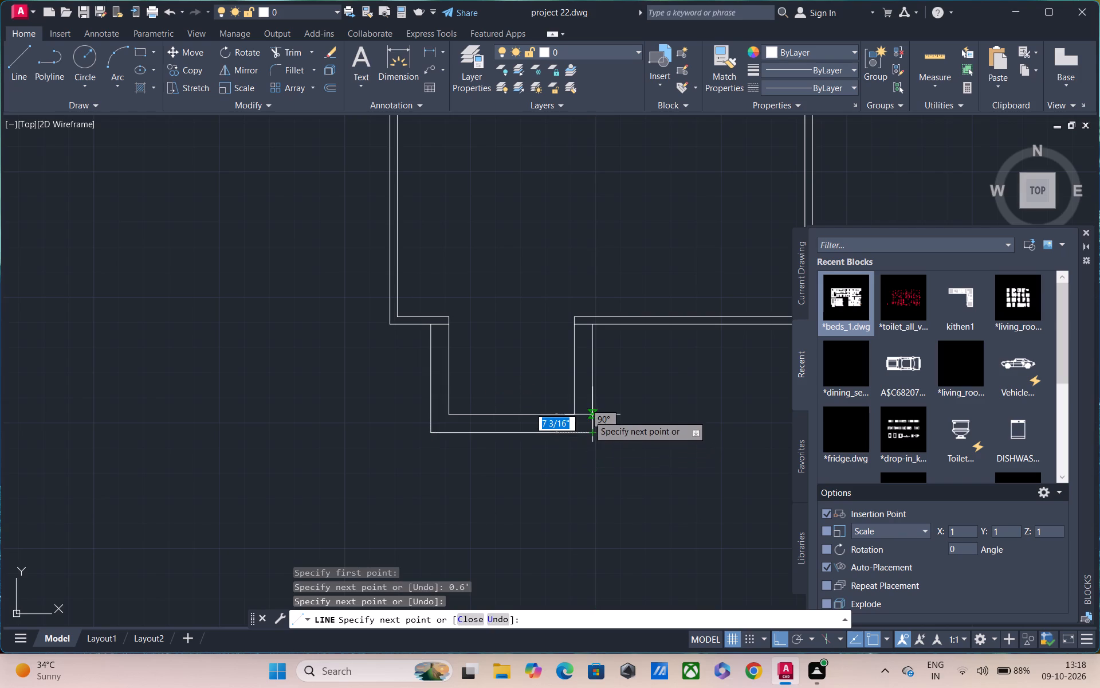
pyautogui.click(588, 412)
pyautogui.press('Escape')
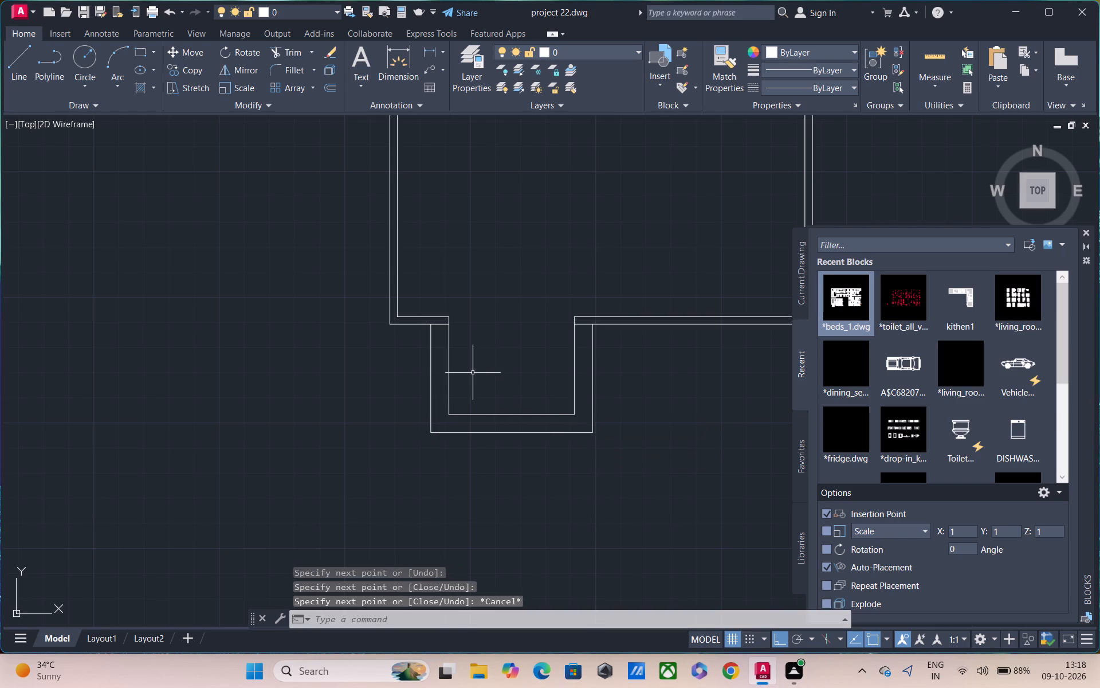
# Offset the inner bottom line of the steps upward three times at 1' spacing to create the tread lines.
pyautogui.write('o')
pyautogui.press('space')
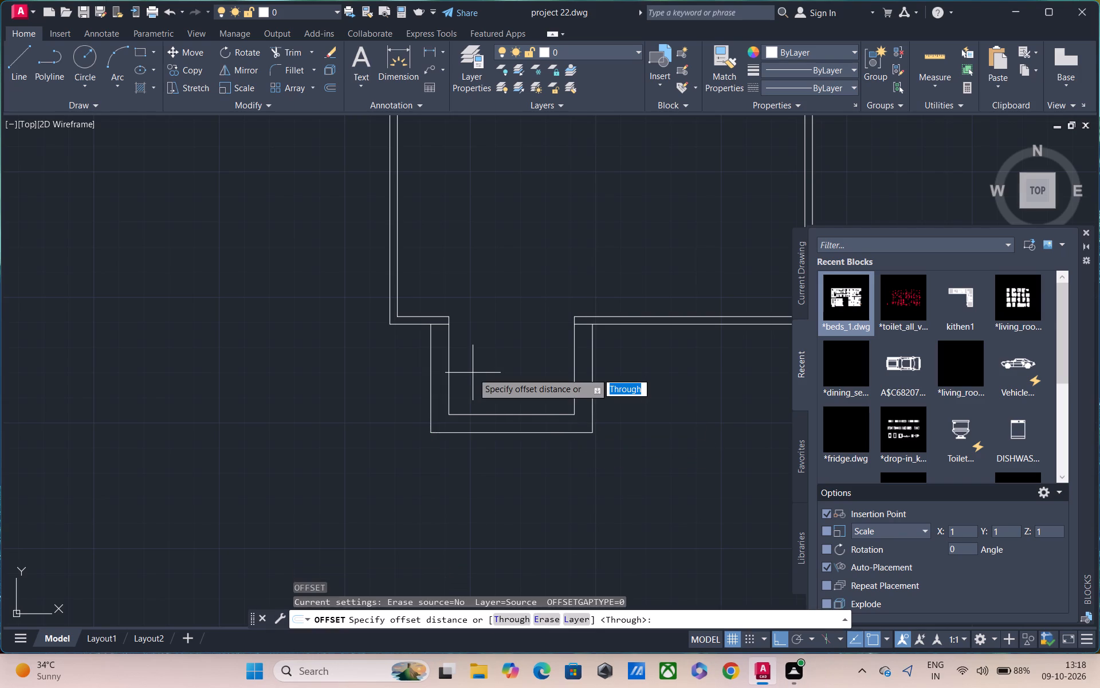
pyautogui.press('1')
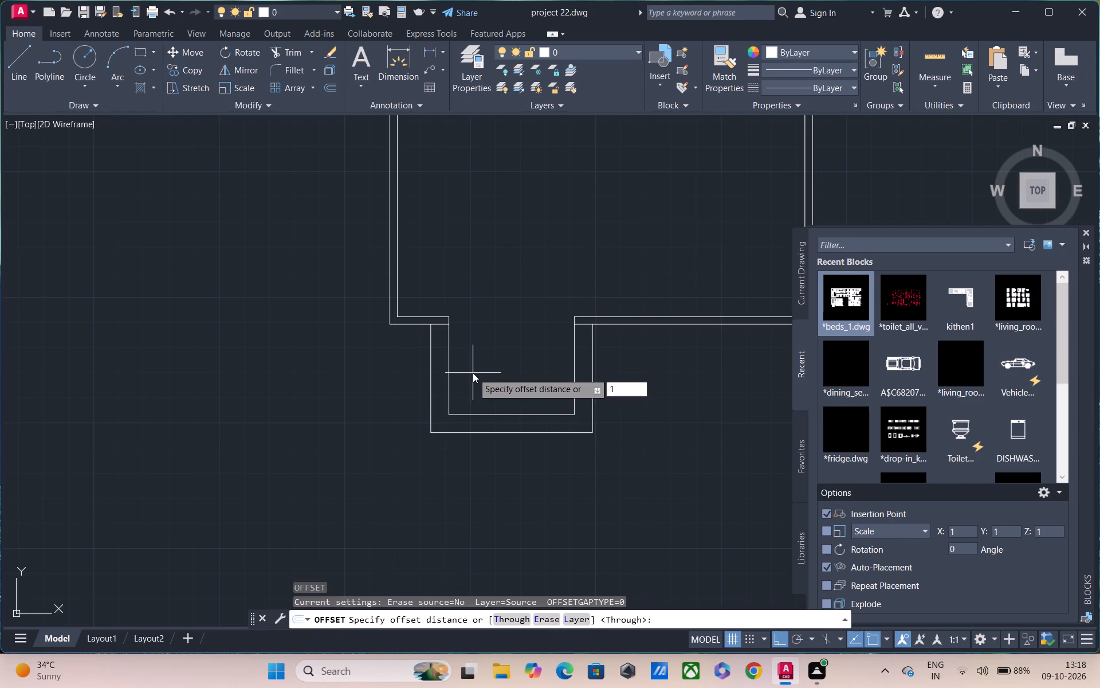
pyautogui.press("'")
pyautogui.press('Return')
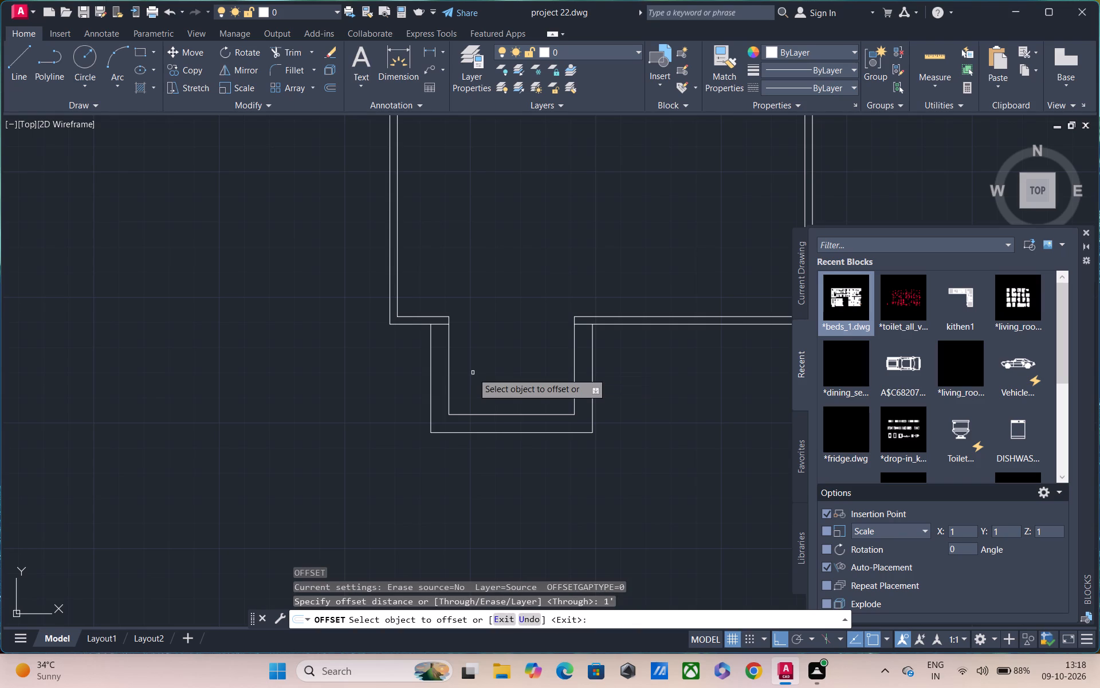
pyautogui.click(485, 414)
pyautogui.click(484, 396)
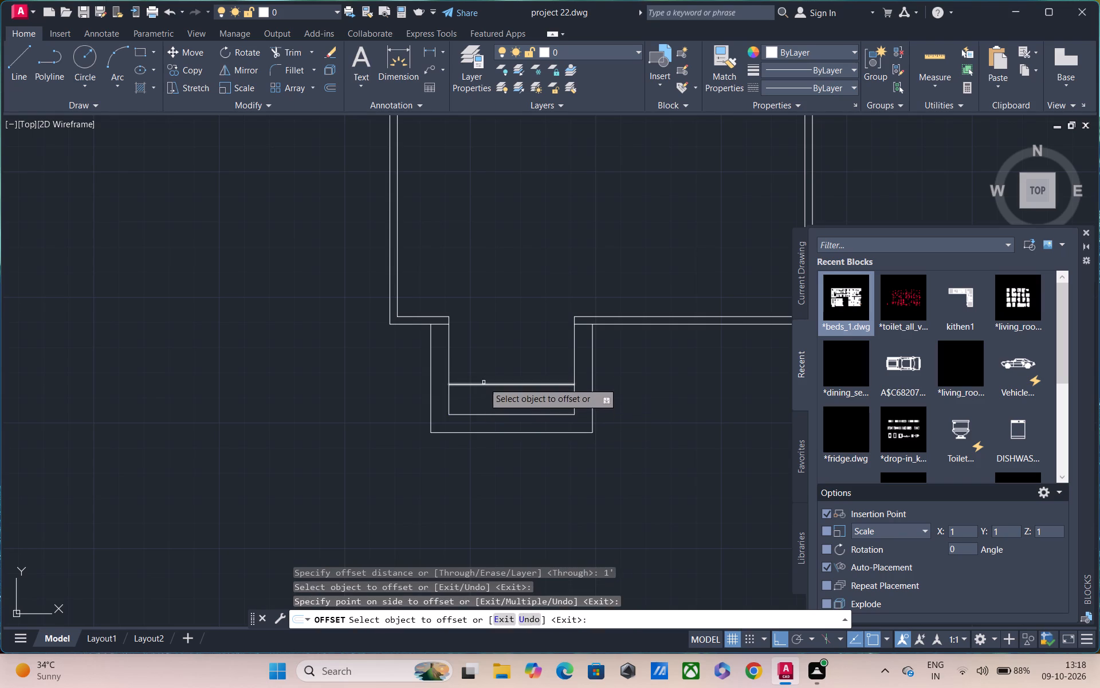
pyautogui.click(484, 382)
pyautogui.click(484, 367)
pyautogui.click(484, 355)
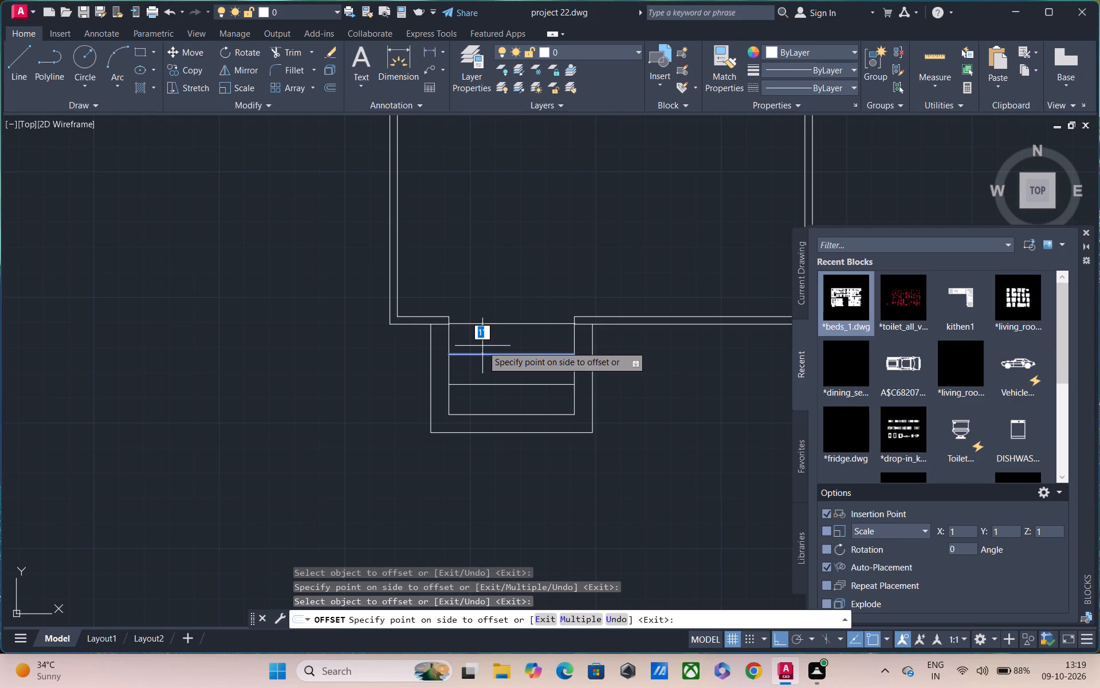
pyautogui.click(482, 346)
pyautogui.scroll(-2, 482, 346)
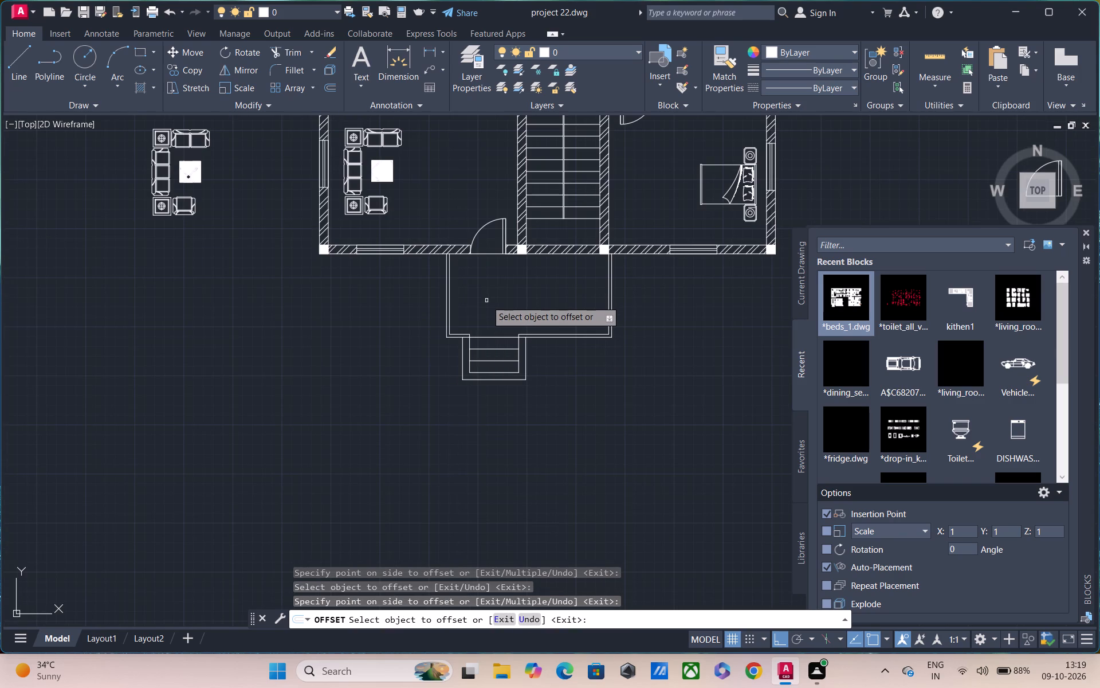
pyautogui.press('Escape')
# Hatch the left porch wall and its short front return with diagonal lines at scale 1.
pyautogui.write('h')
pyautogui.press('space')
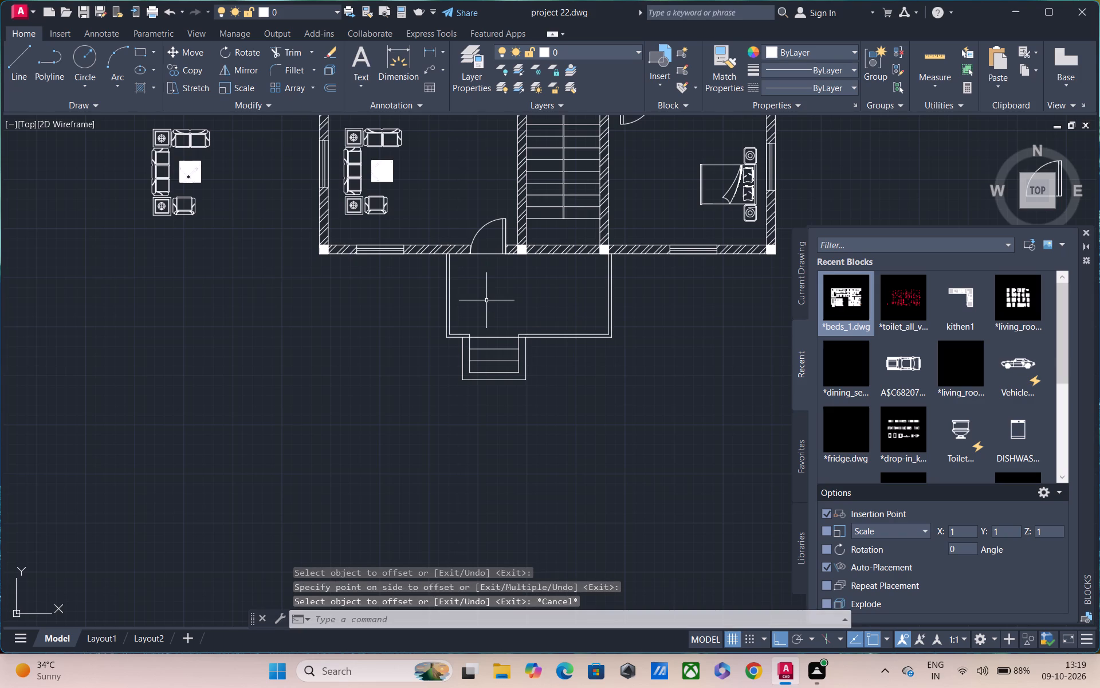
pyautogui.scroll(3, 450, 284)
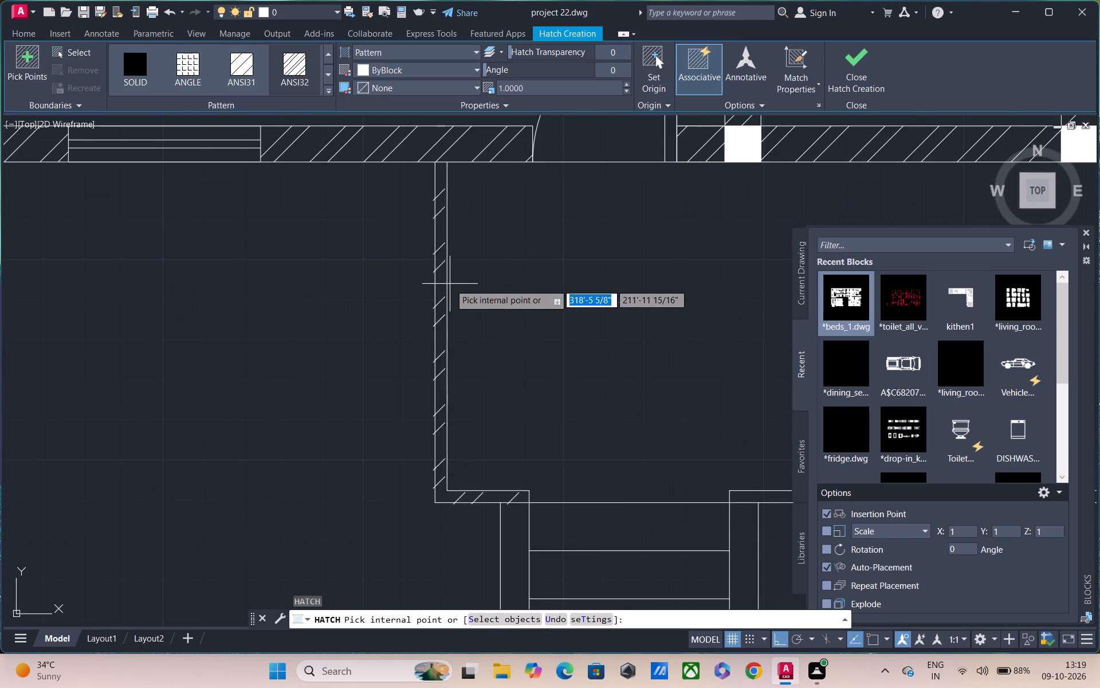
pyautogui.click(443, 300)
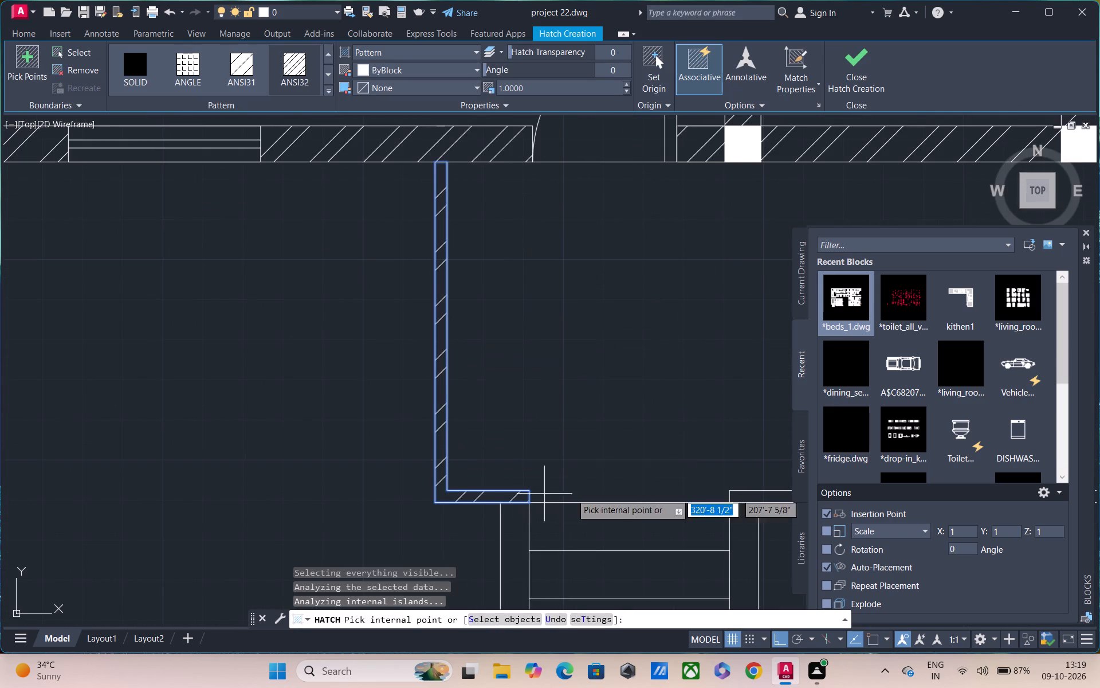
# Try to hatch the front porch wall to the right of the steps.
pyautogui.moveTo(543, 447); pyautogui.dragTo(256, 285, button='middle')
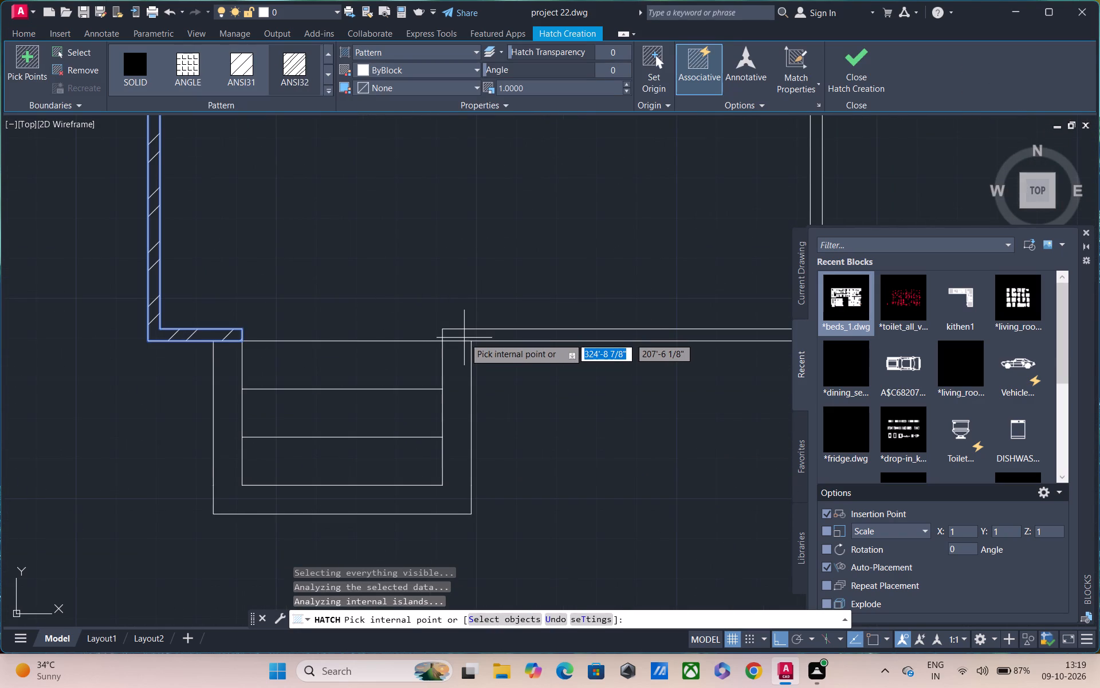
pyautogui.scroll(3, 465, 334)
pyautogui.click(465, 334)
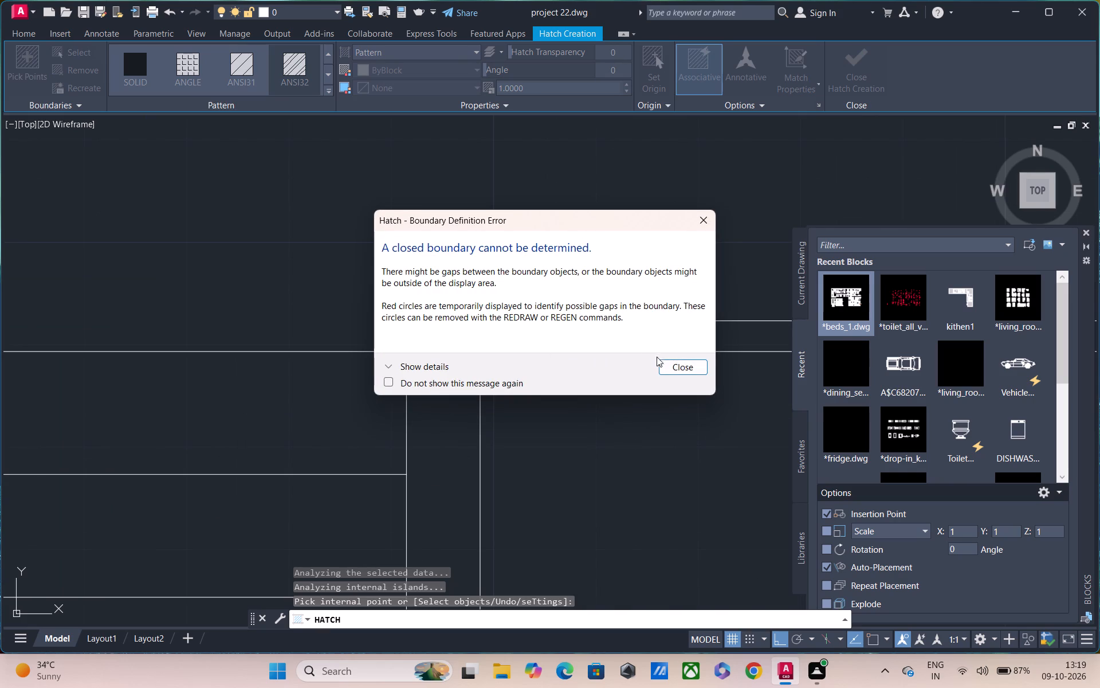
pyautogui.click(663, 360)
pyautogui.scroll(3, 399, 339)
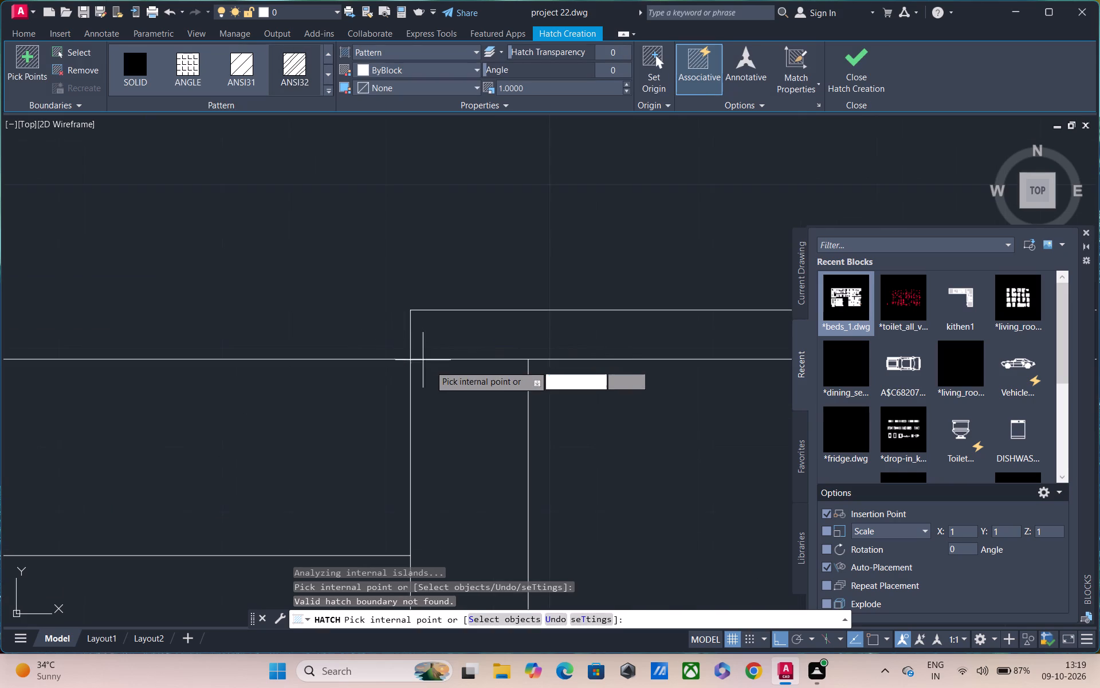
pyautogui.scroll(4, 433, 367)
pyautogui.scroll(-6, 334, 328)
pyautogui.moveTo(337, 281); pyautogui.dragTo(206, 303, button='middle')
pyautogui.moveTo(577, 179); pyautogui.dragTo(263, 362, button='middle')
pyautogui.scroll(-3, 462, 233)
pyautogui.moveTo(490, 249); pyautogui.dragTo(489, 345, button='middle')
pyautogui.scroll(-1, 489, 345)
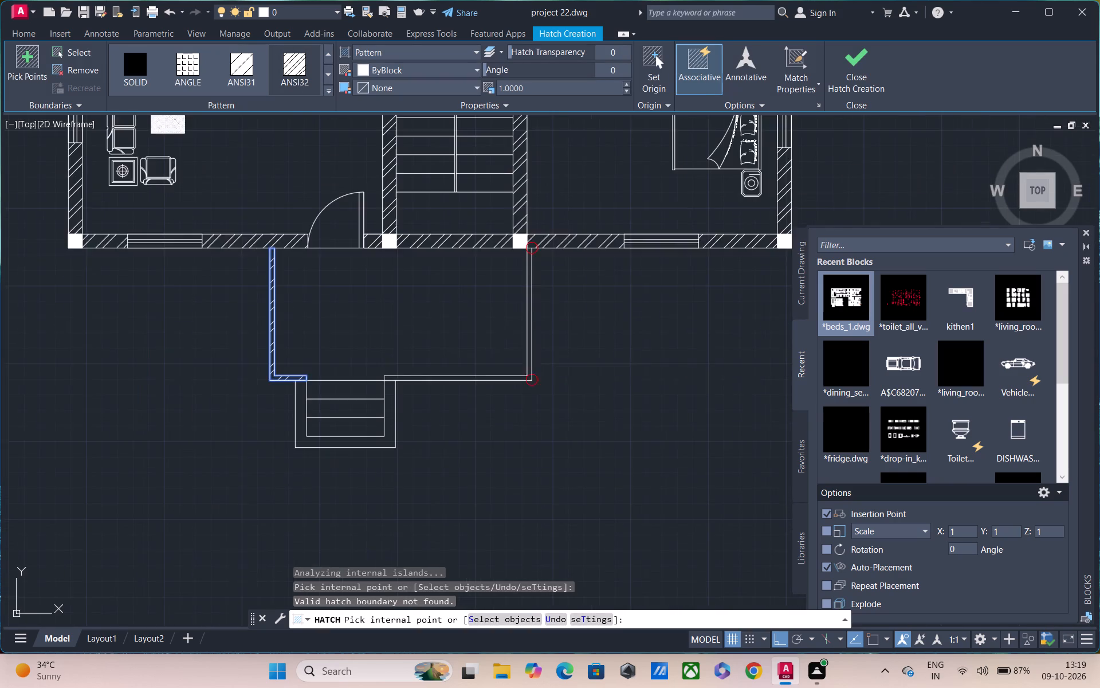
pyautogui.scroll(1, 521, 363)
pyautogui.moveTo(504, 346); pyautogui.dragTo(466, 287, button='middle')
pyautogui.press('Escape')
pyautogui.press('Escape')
# Draw a short line at the porch's lower-right corner from the inner wall corner down to the outer wall line.
pyautogui.scroll(3, 521, 351)
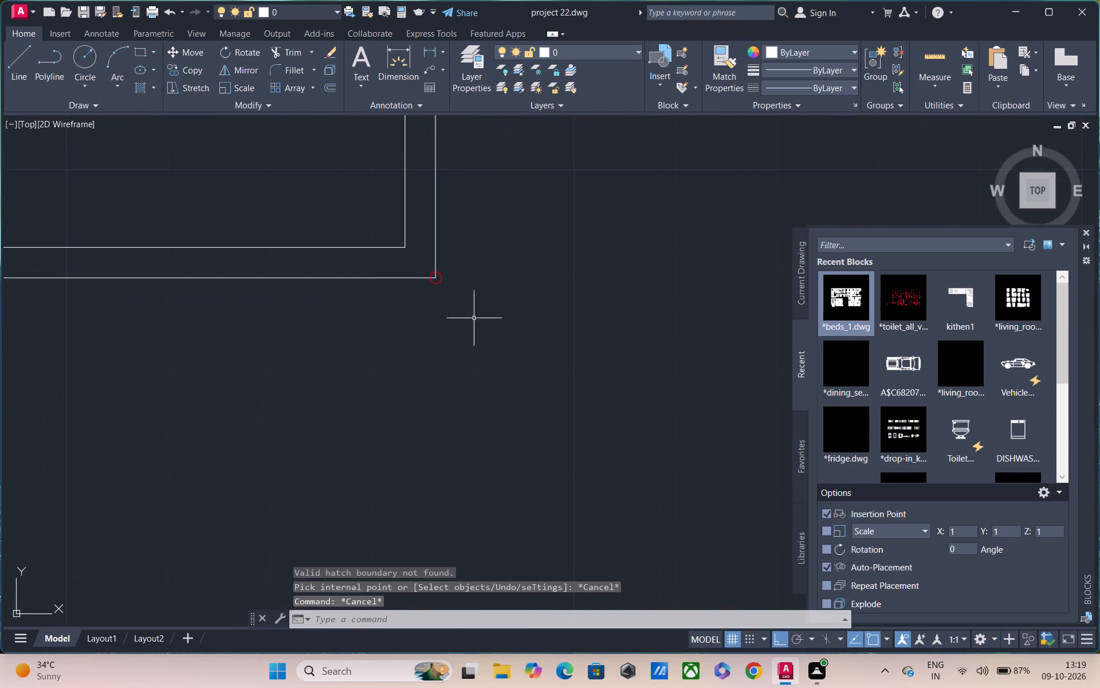
pyautogui.scroll(3, 429, 265)
pyautogui.scroll(-6, 429, 265)
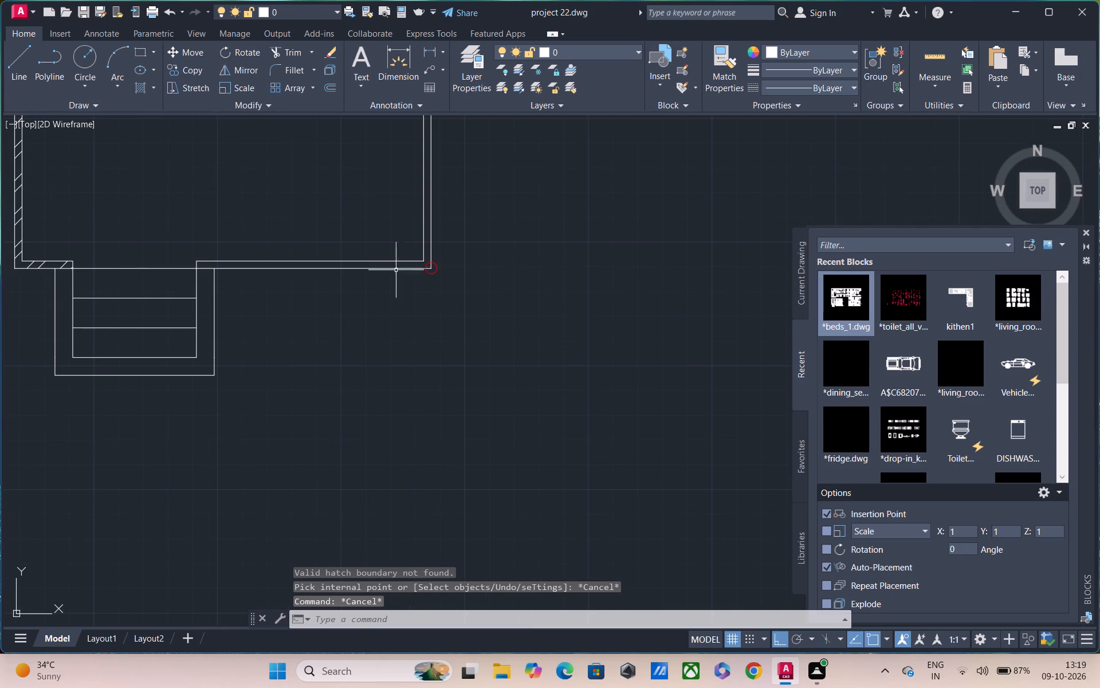
pyautogui.press('Escape')
pyautogui.press('Escape')
pyautogui.write('l')
pyautogui.press('space')
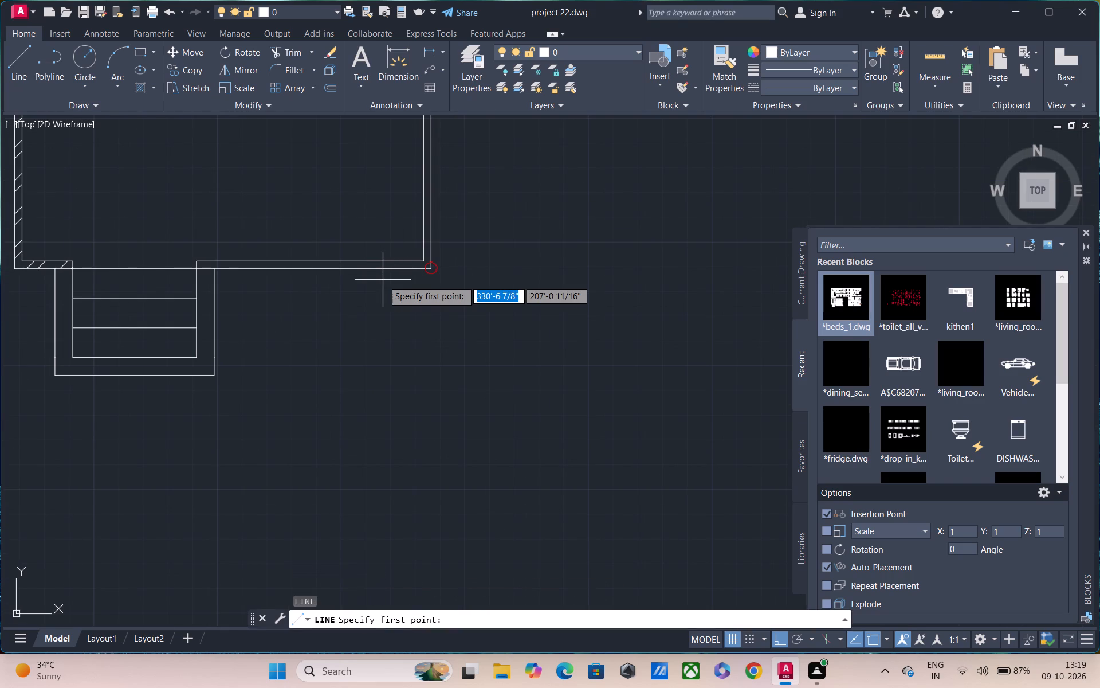
pyautogui.scroll(2, 450, 295)
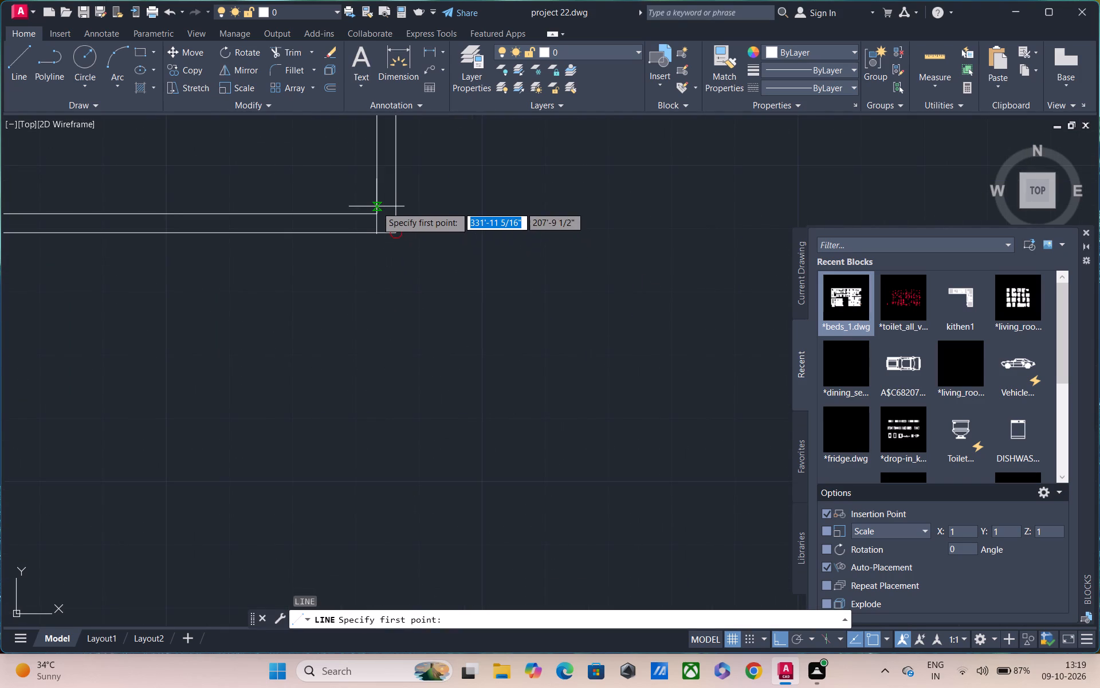
pyautogui.moveTo(376, 213); pyautogui.dragTo(380, 222)
pyautogui.click(375, 237)
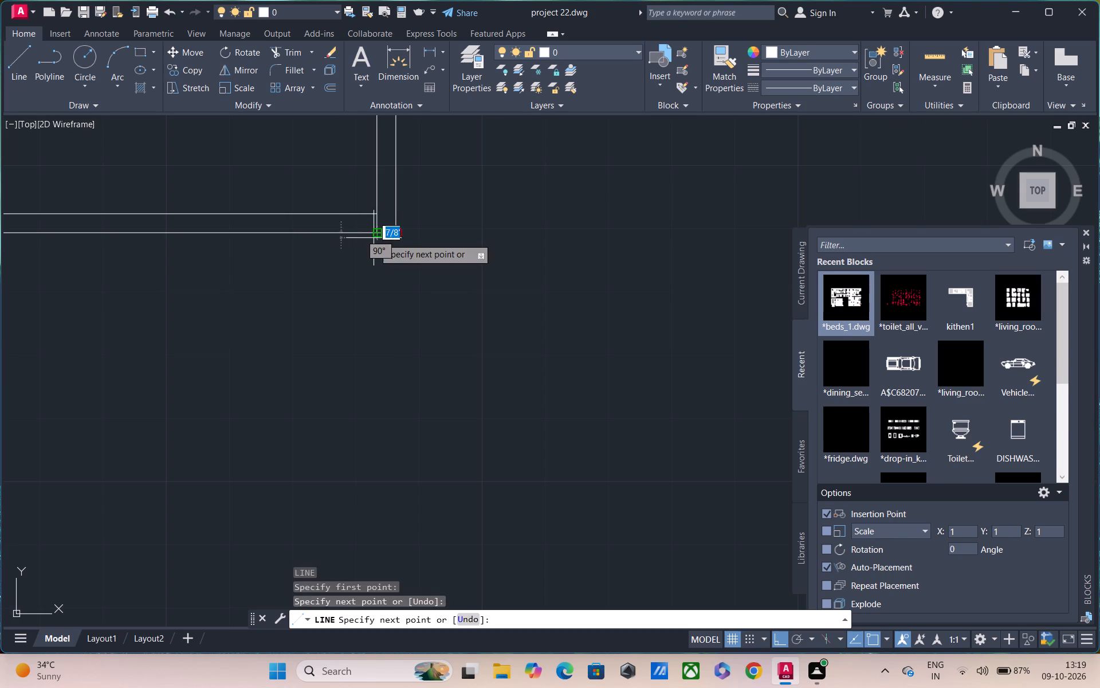
pyautogui.press('Escape')
# Hatch the front porch wall right of the steps and the right porch wall with the same diagonal pattern.
pyautogui.write('h')
pyautogui.press('space')
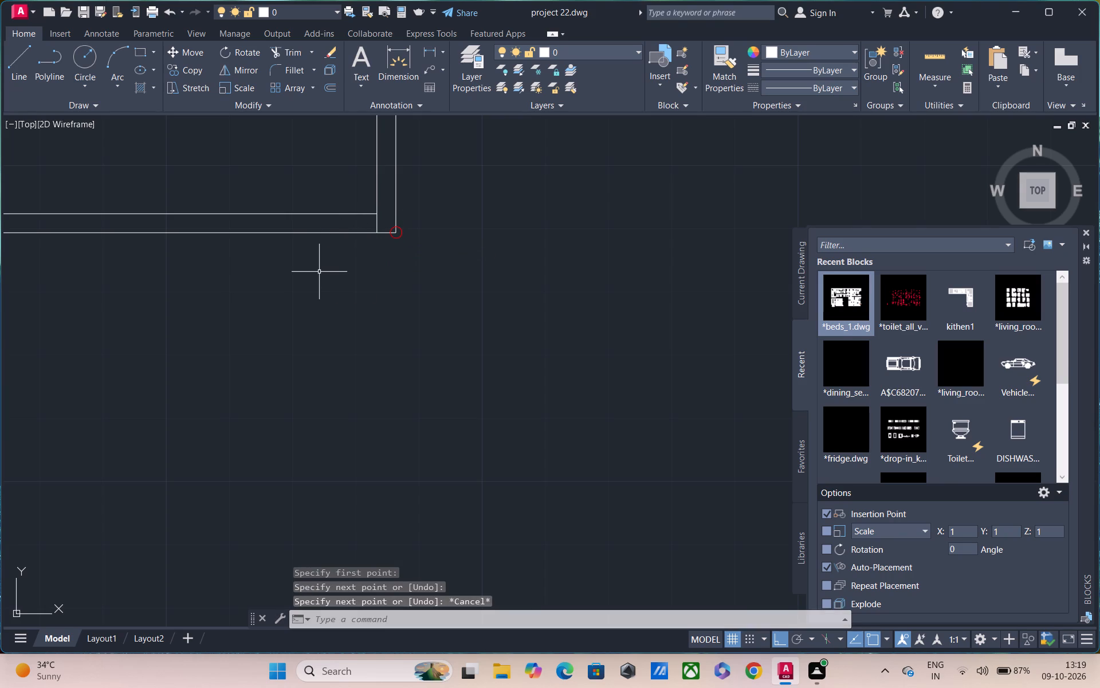
pyautogui.click(222, 221)
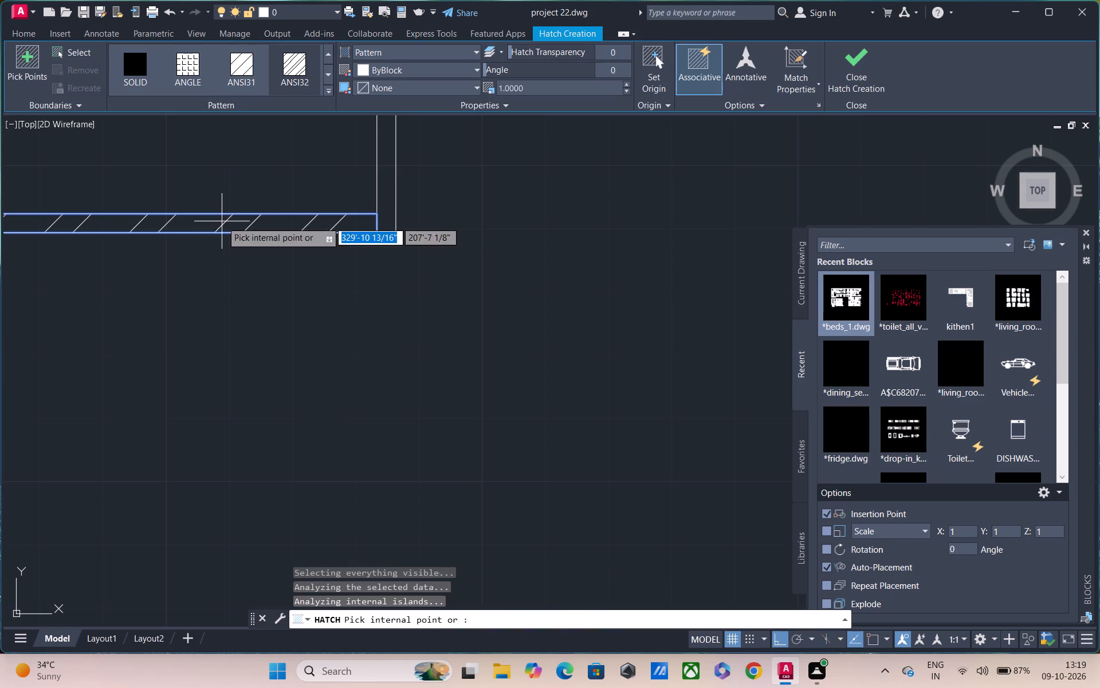
pyautogui.moveTo(282, 249); pyautogui.dragTo(274, 296, button='middle')
pyautogui.click(375, 234)
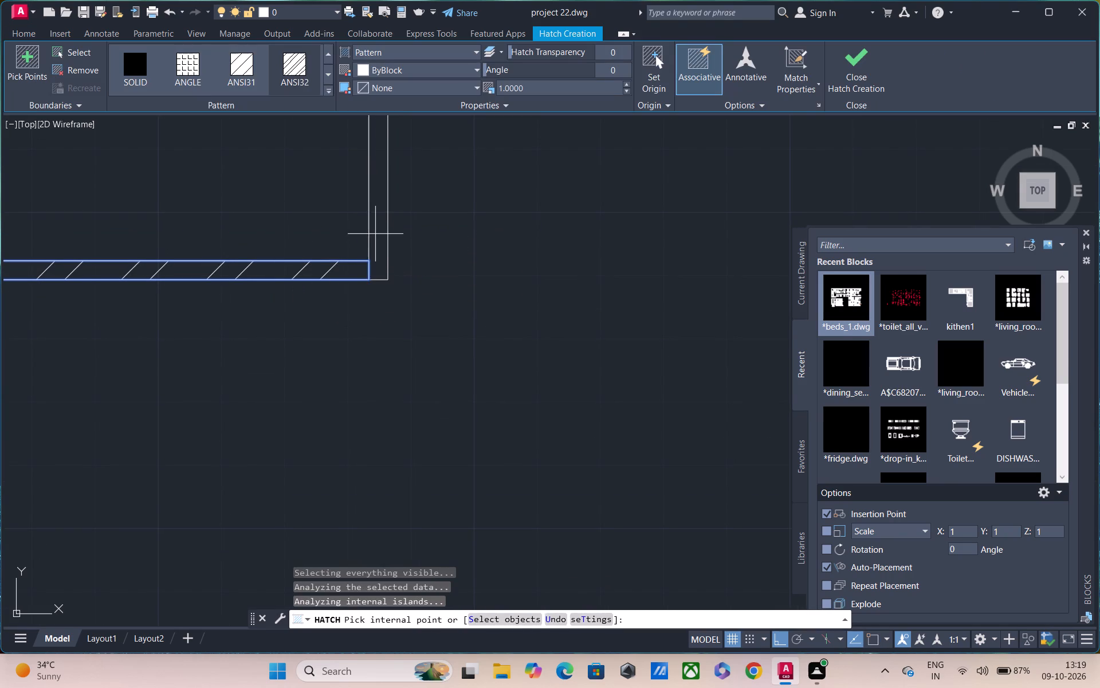
pyautogui.scroll(-3, 376, 233)
pyautogui.moveTo(412, 203); pyautogui.dragTo(451, 337, button='middle')
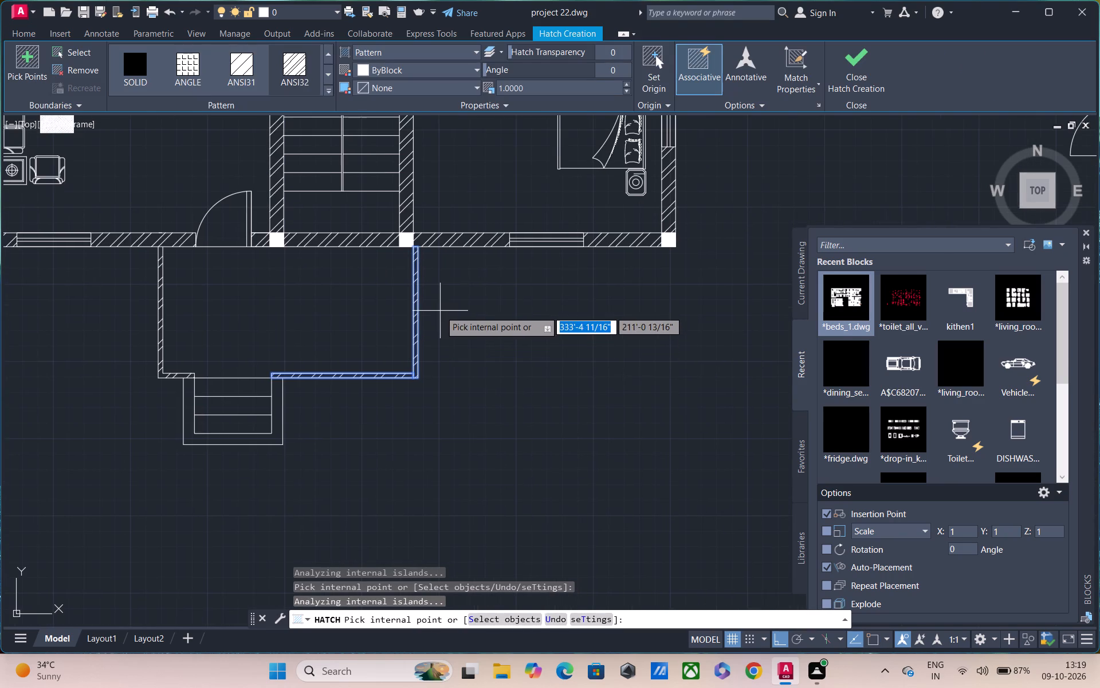
pyautogui.press('Escape')
# Delete the group of spare living-room furniture blocks above and left of the floor plan.
pyautogui.moveTo(331, 311); pyautogui.dragTo(356, 258, button='middle')
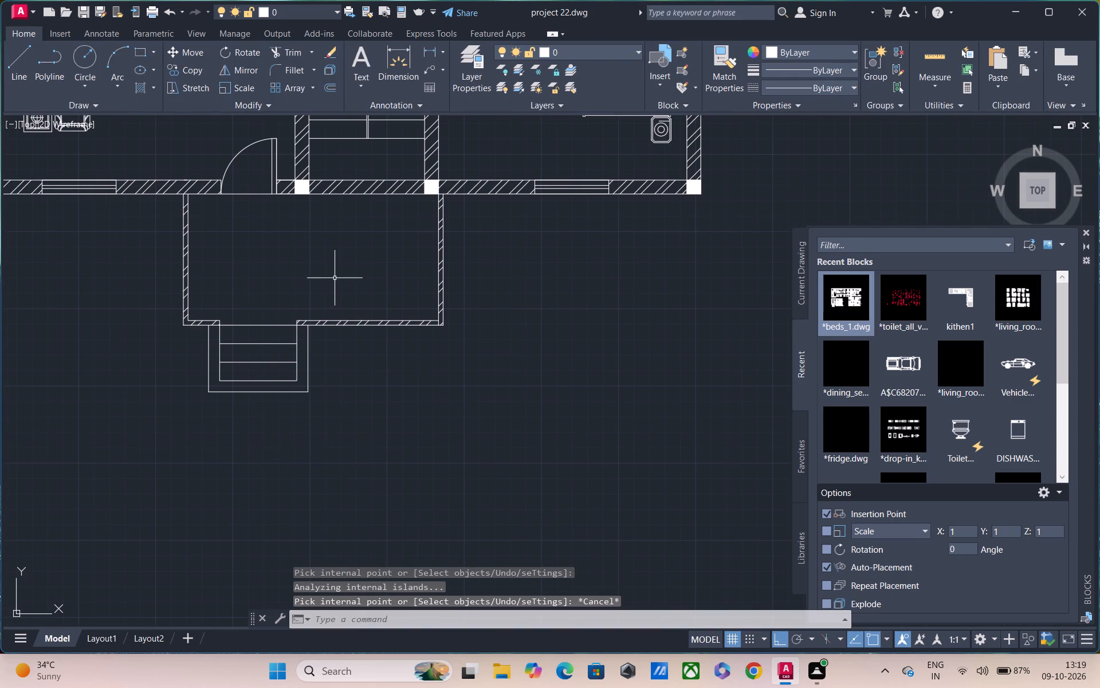
pyautogui.scroll(-2, 307, 245)
pyautogui.moveTo(311, 267); pyautogui.dragTo(411, 342, button='middle')
pyautogui.moveTo(392, 261); pyautogui.dragTo(406, 314, button='middle')
pyautogui.moveTo(305, 226); pyautogui.dragTo(462, 322, button='middle')
pyautogui.scroll(-2, 362, 272)
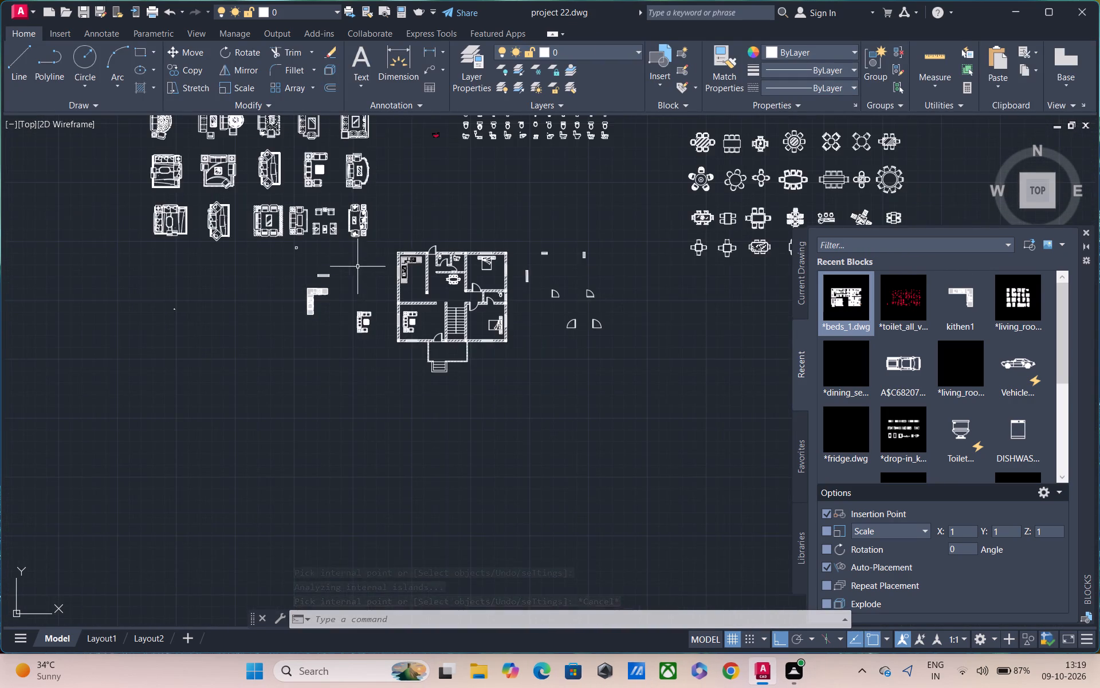
pyautogui.moveTo(369, 305); pyautogui.dragTo(401, 380, button='middle')
pyautogui.moveTo(179, 198); pyautogui.dragTo(261, 313, button='middle')
pyautogui.moveTo(209, 182); pyautogui.dragTo(261, 210)
pyautogui.click(494, 434)
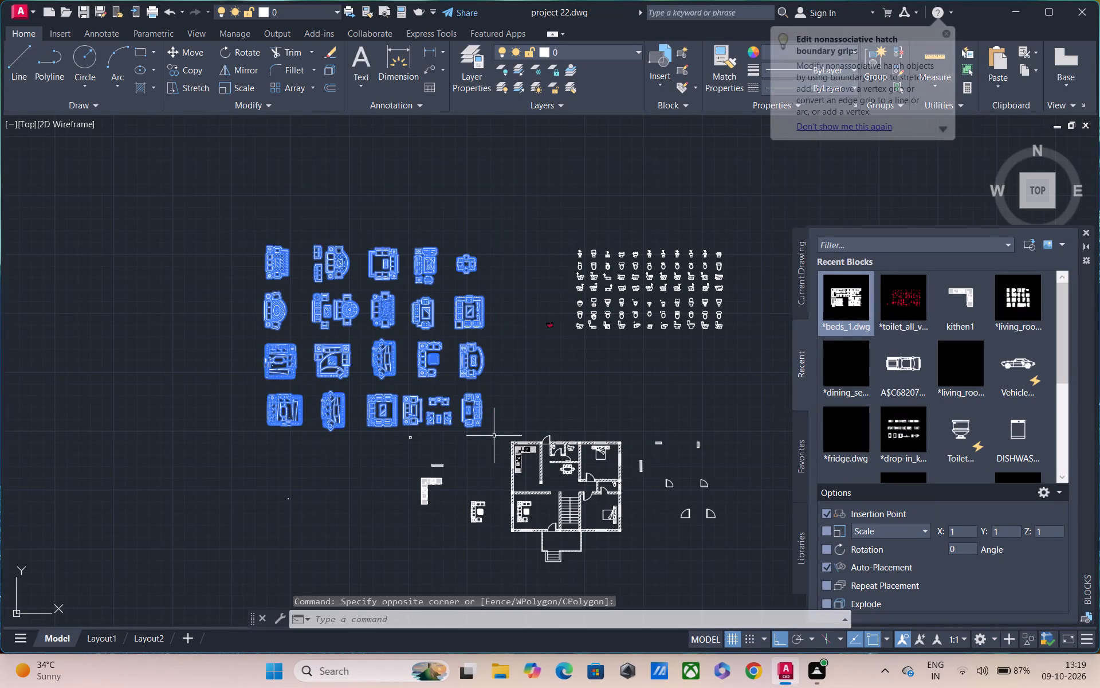
pyautogui.press('Delete')
# Delete the spare kitchen counter, sofa set and small leftover pieces just left of the floor plan.
pyautogui.moveTo(448, 426); pyautogui.dragTo(337, 205, button='middle')
pyautogui.moveTo(246, 177); pyautogui.dragTo(258, 189)
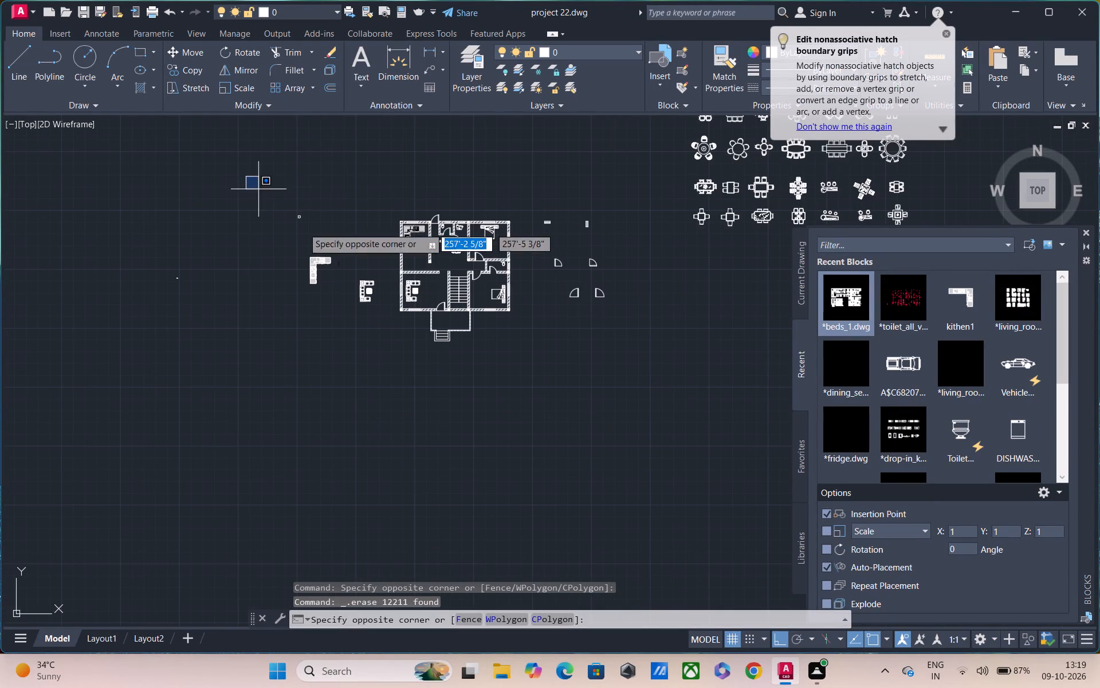
pyautogui.click(381, 342)
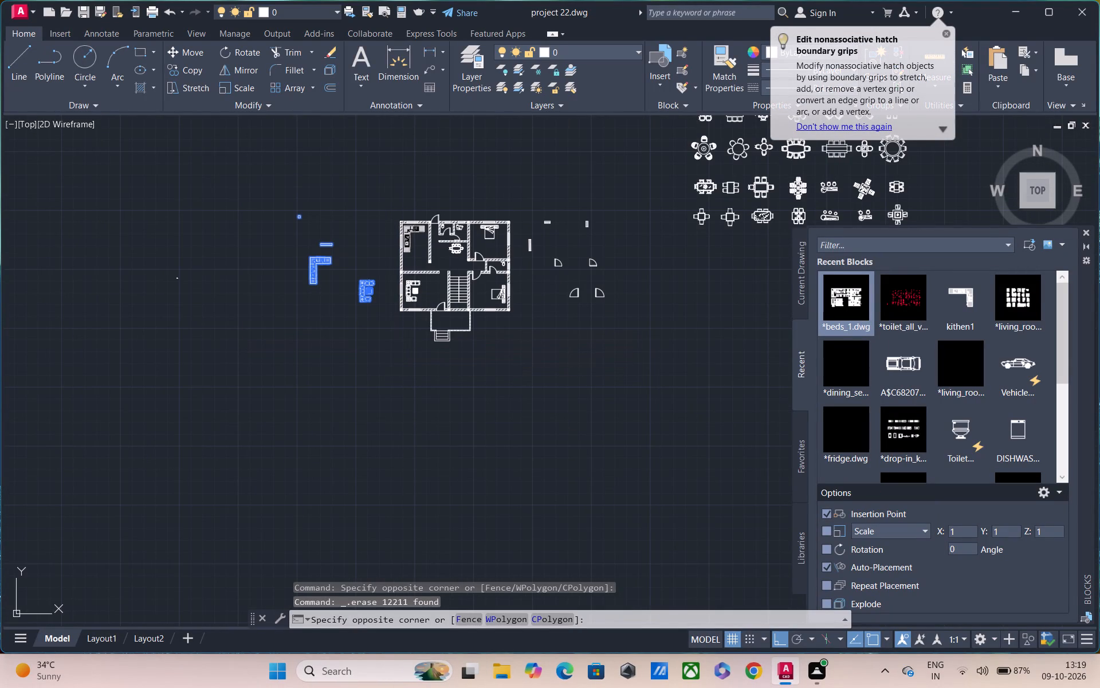
pyautogui.press('Delete')
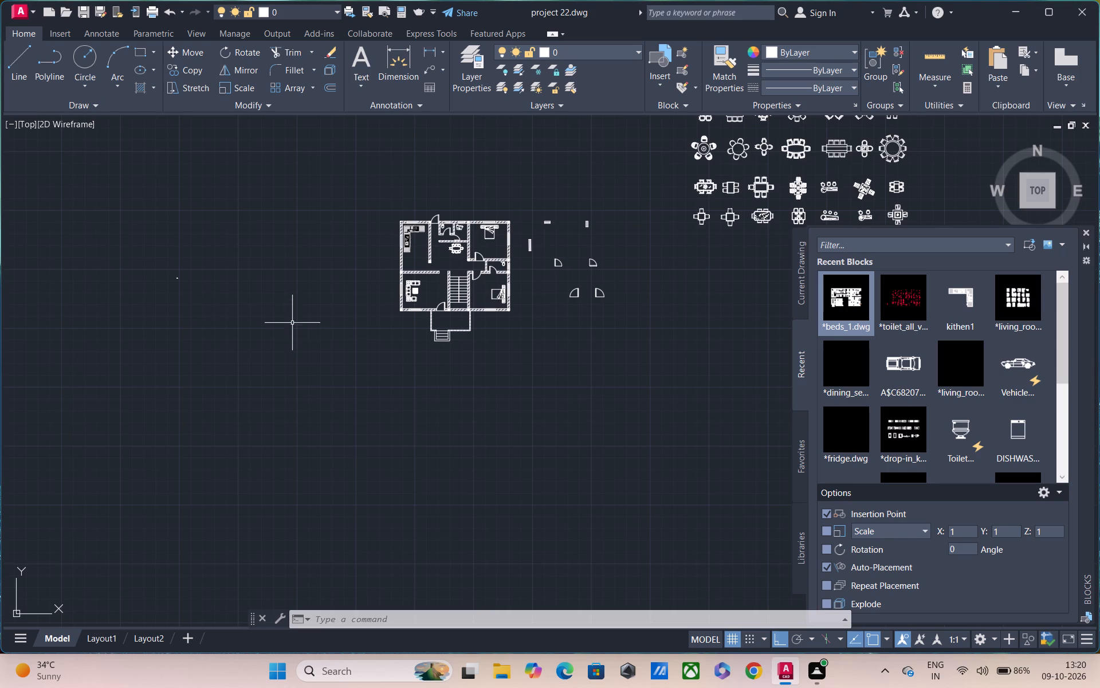
# Delete the four spare doors and the two small spare windows to the right of the floor plan.
pyautogui.scroll(1, 548, 209)
pyautogui.moveTo(545, 209); pyautogui.dragTo(504, 173, button='middle')
pyautogui.scroll(2, 486, 194)
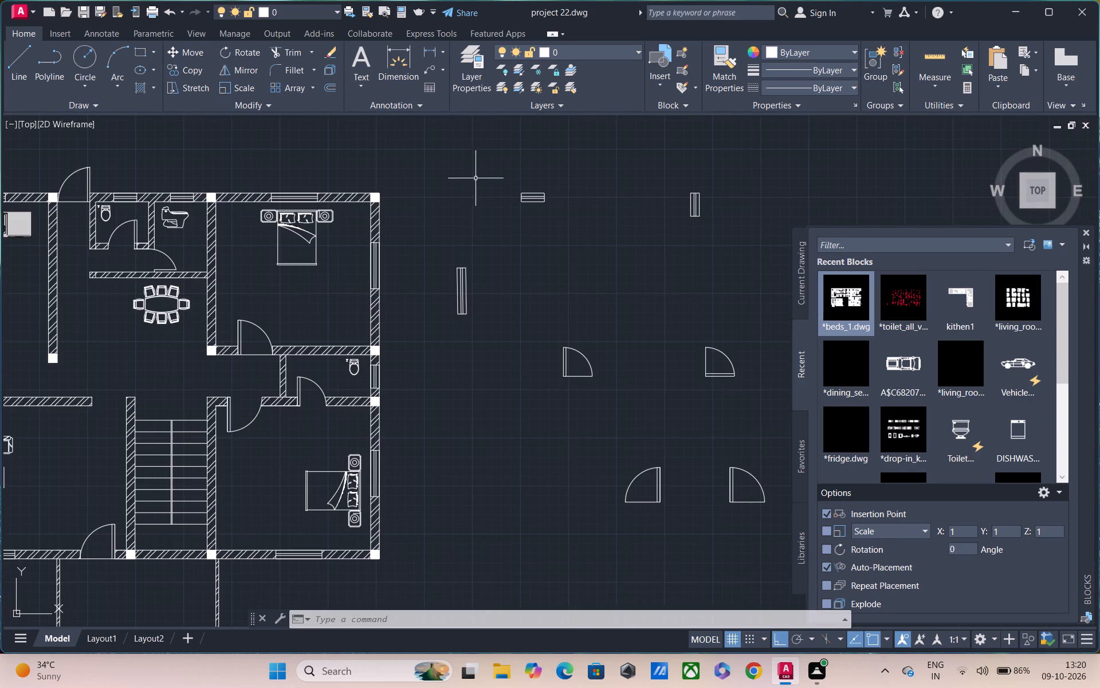
pyautogui.moveTo(470, 165); pyautogui.dragTo(476, 166)
pyautogui.moveTo(717, 420); pyautogui.dragTo(628, 295, button='middle')
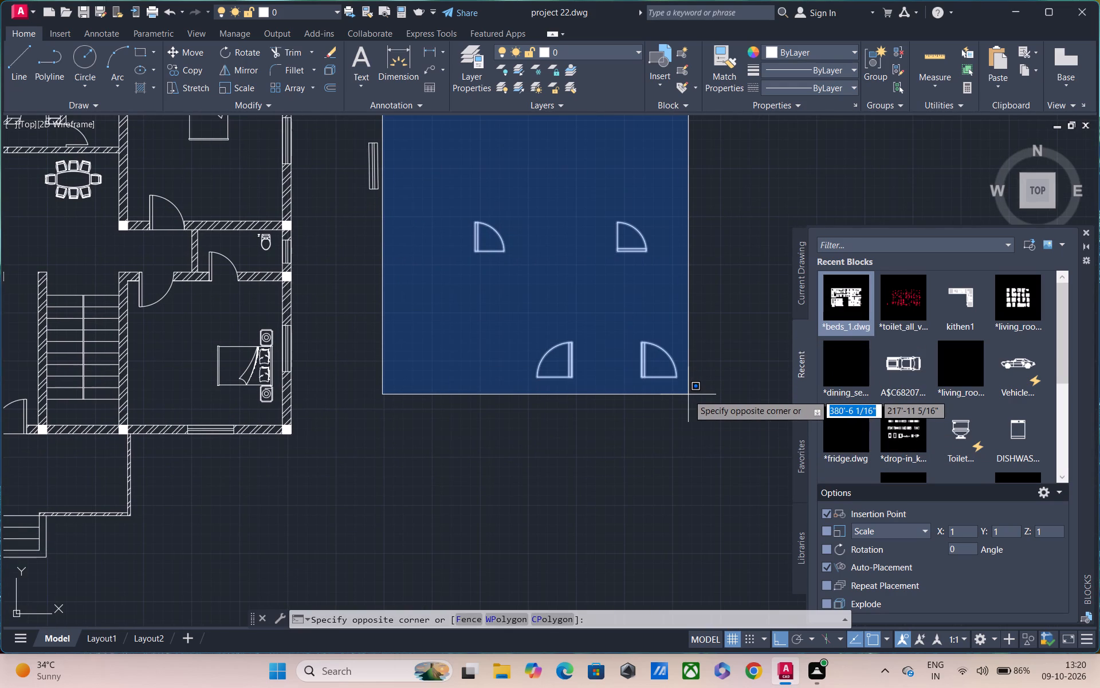
pyautogui.moveTo(688, 394); pyautogui.dragTo(701, 396)
pyautogui.press('Delete')
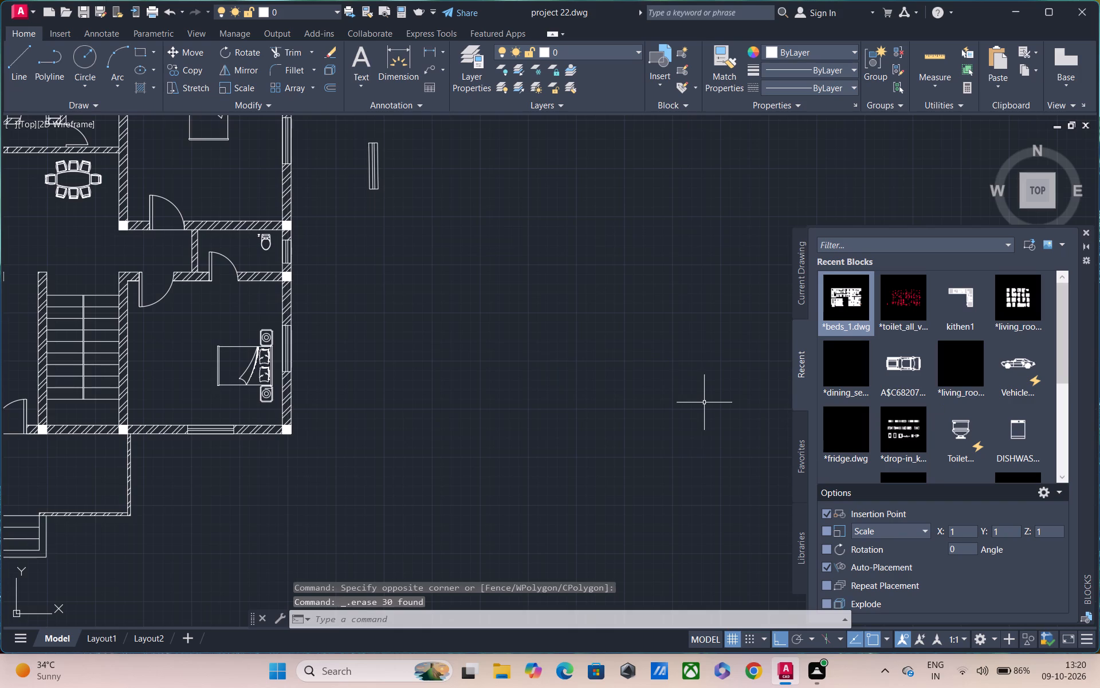
# Delete the remaining spare vertical window to the right of the floor plan.
pyautogui.scroll(-3, 696, 387)
pyautogui.moveTo(639, 327); pyautogui.dragTo(646, 362, button='middle')
pyautogui.scroll(3, 646, 362)
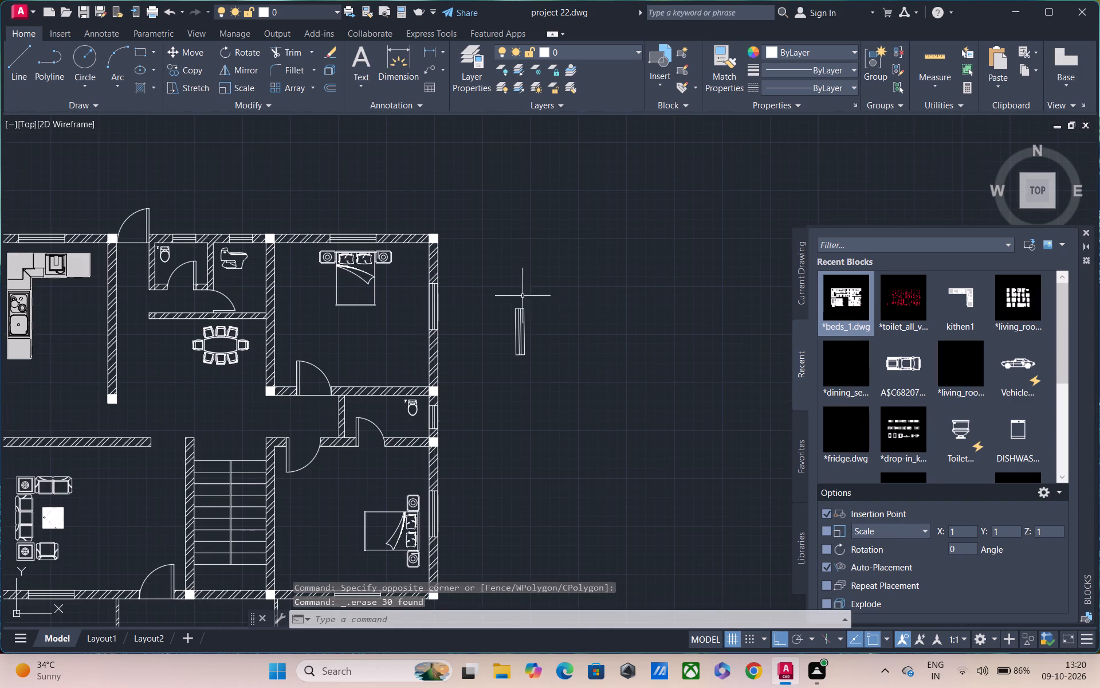
pyautogui.moveTo(505, 284); pyautogui.dragTo(521, 312)
pyautogui.click(555, 405)
pyautogui.press('Delete')
# Delete the group of spare toilet blocks and the small red block above the floor plan.
pyautogui.scroll(-3, 544, 487)
pyautogui.moveTo(549, 417); pyautogui.dragTo(435, 396, button='middle')
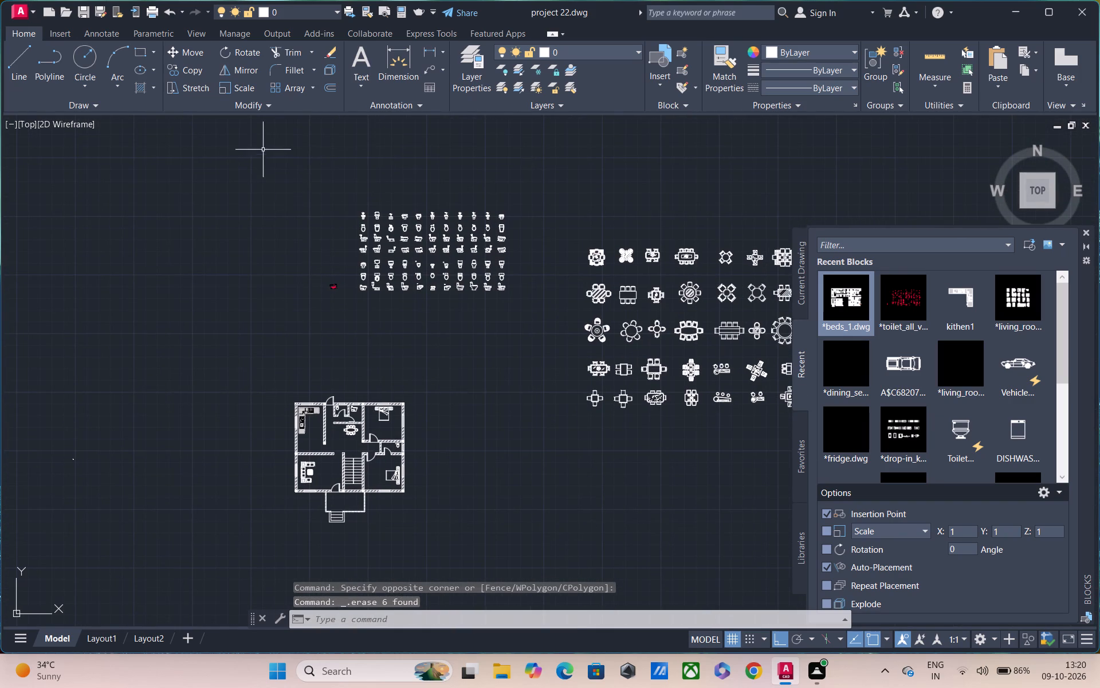
pyautogui.moveTo(262, 148); pyautogui.dragTo(281, 151)
pyautogui.click(525, 347)
pyautogui.press('Delete')
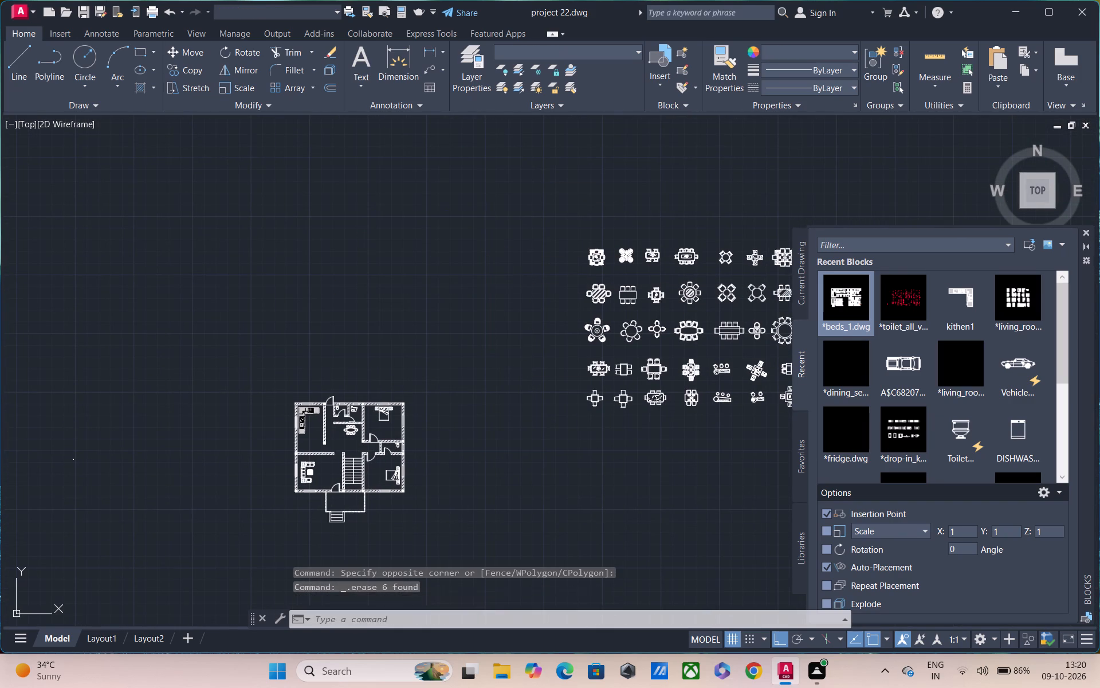
# Delete the group of spare dining table blocks above and right of the floor plan.
pyautogui.moveTo(456, 483); pyautogui.dragTo(304, 402, button='middle')
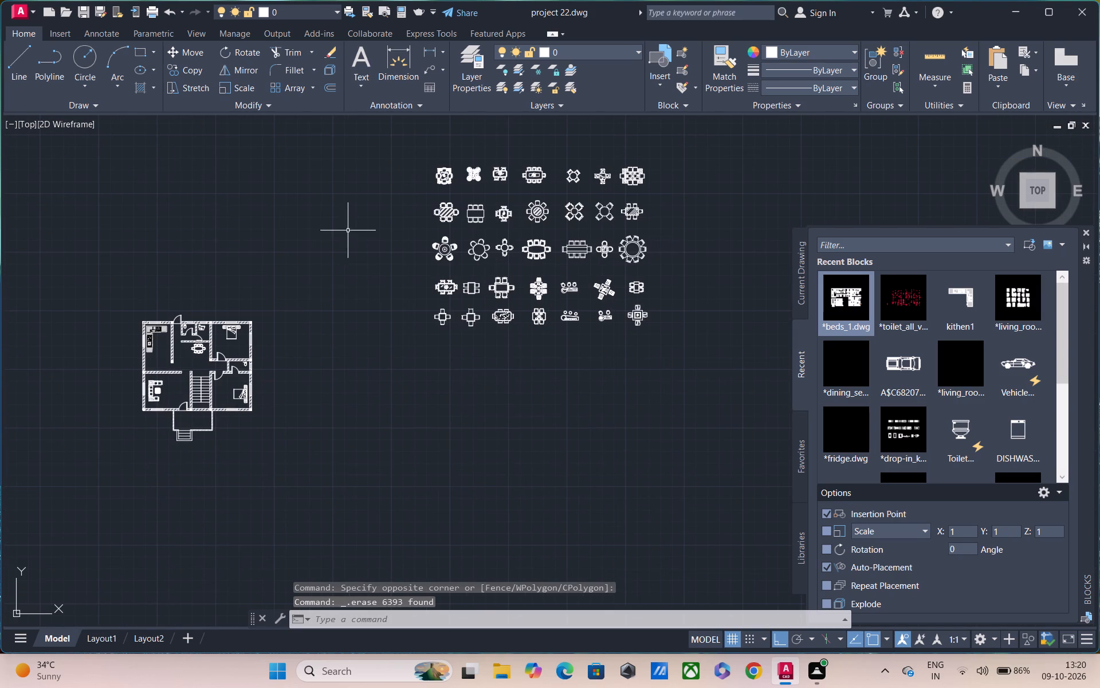
pyautogui.moveTo(370, 121); pyautogui.dragTo(382, 124)
pyautogui.click(731, 357)
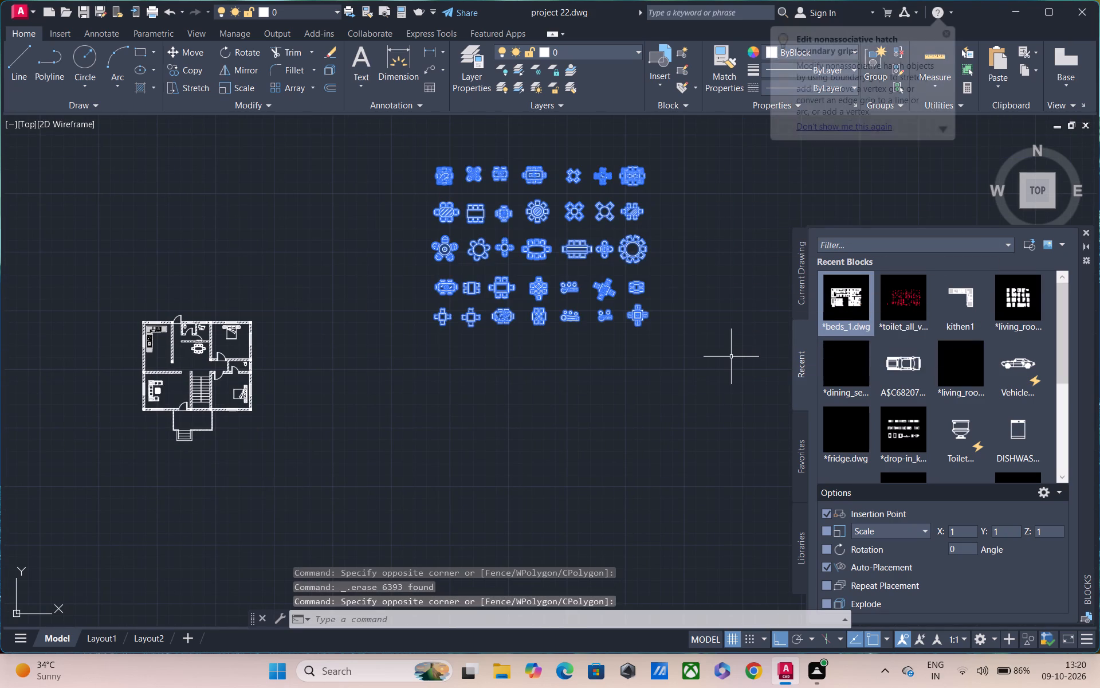
pyautogui.press('Delete')
# Create a multiline text label reading "kitchen" in the kitchen, beside the sink counter.
pyautogui.moveTo(451, 380); pyautogui.dragTo(551, 361, button='middle')
pyautogui.write('mt')
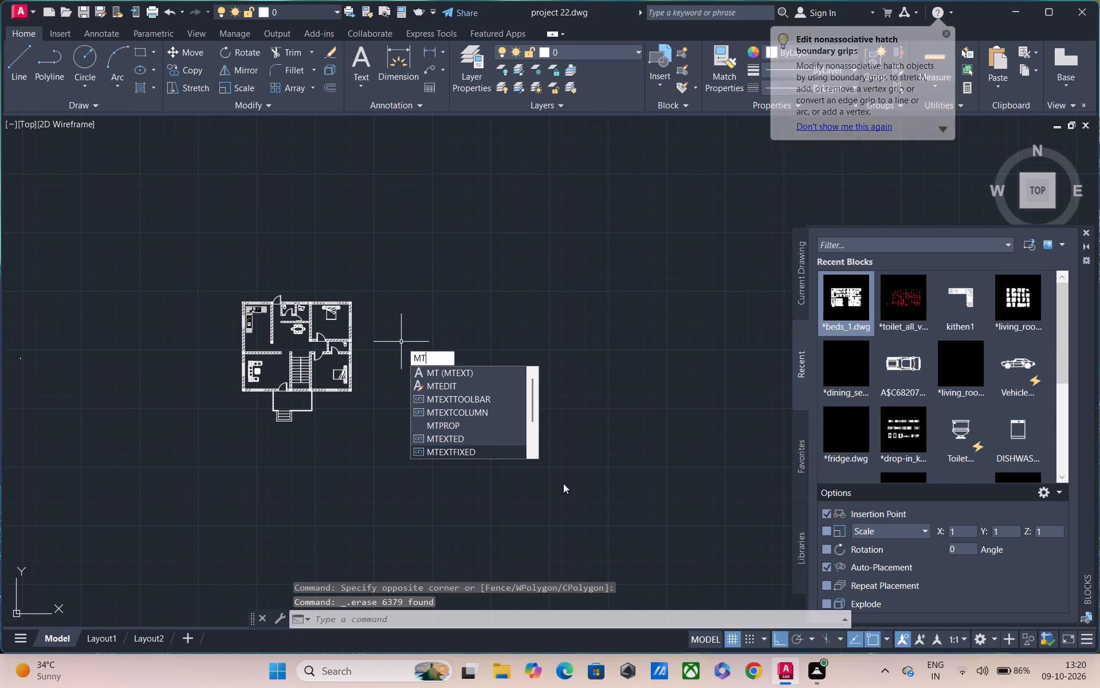
pyautogui.press('space')
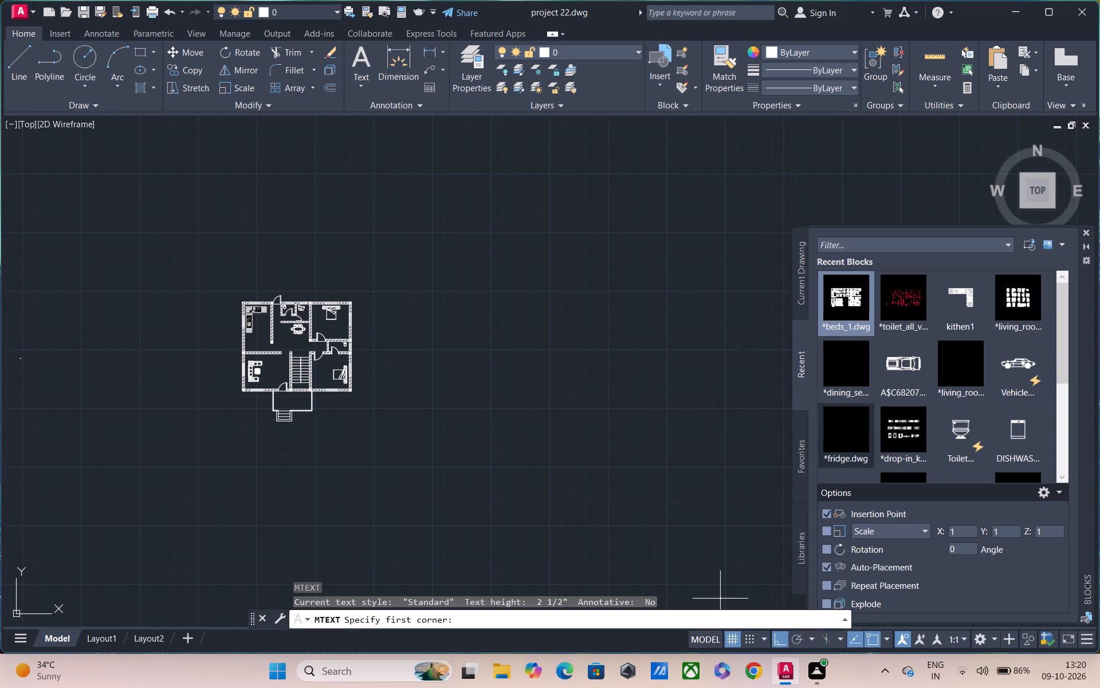
pyautogui.moveTo(256, 378); pyautogui.dragTo(340, 451, button='middle')
pyautogui.scroll(2, 330, 406)
pyautogui.moveTo(358, 412); pyautogui.dragTo(358, 355, button='middle')
pyautogui.scroll(1, 359, 399)
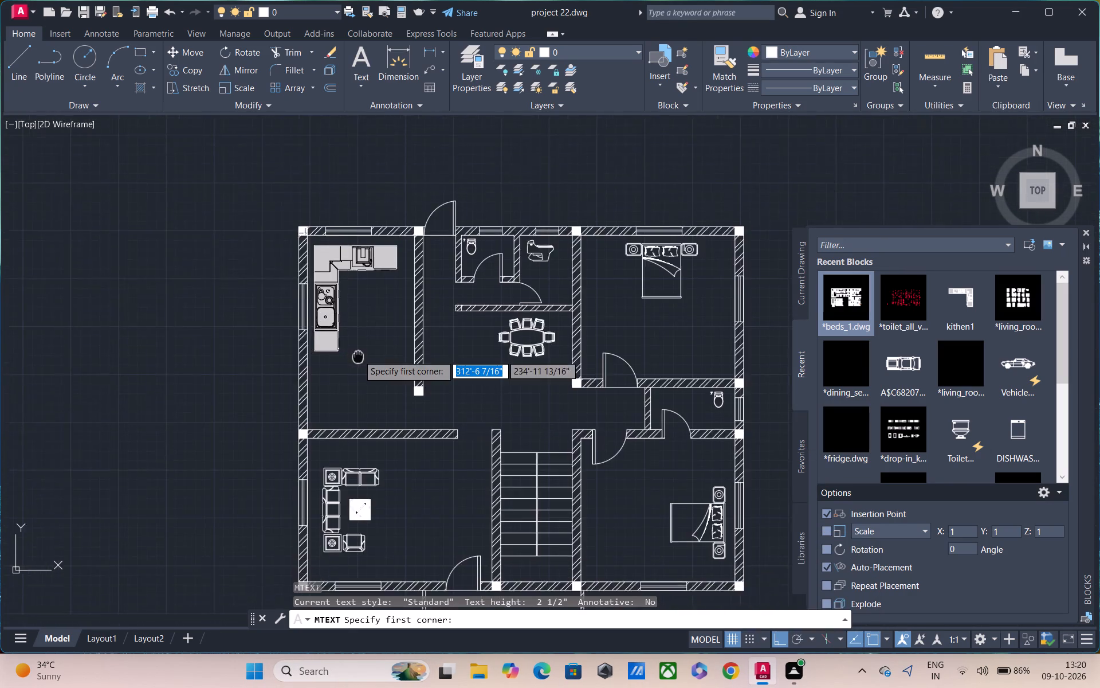
pyautogui.scroll(1, 358, 355)
pyautogui.click(347, 291)
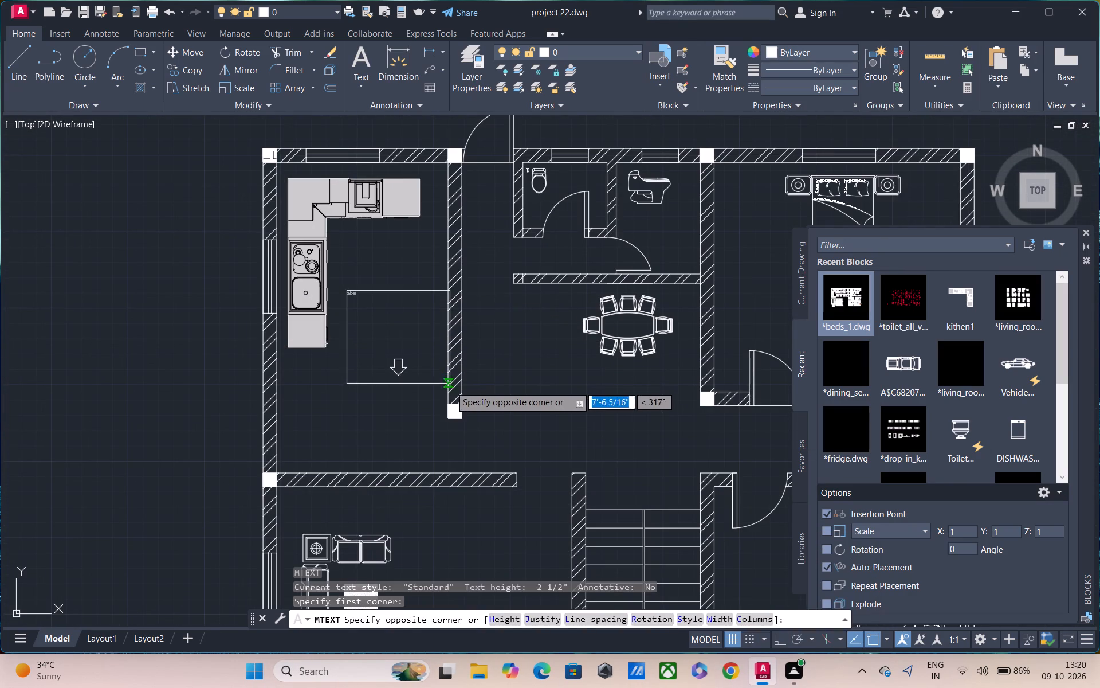
pyautogui.click(441, 339)
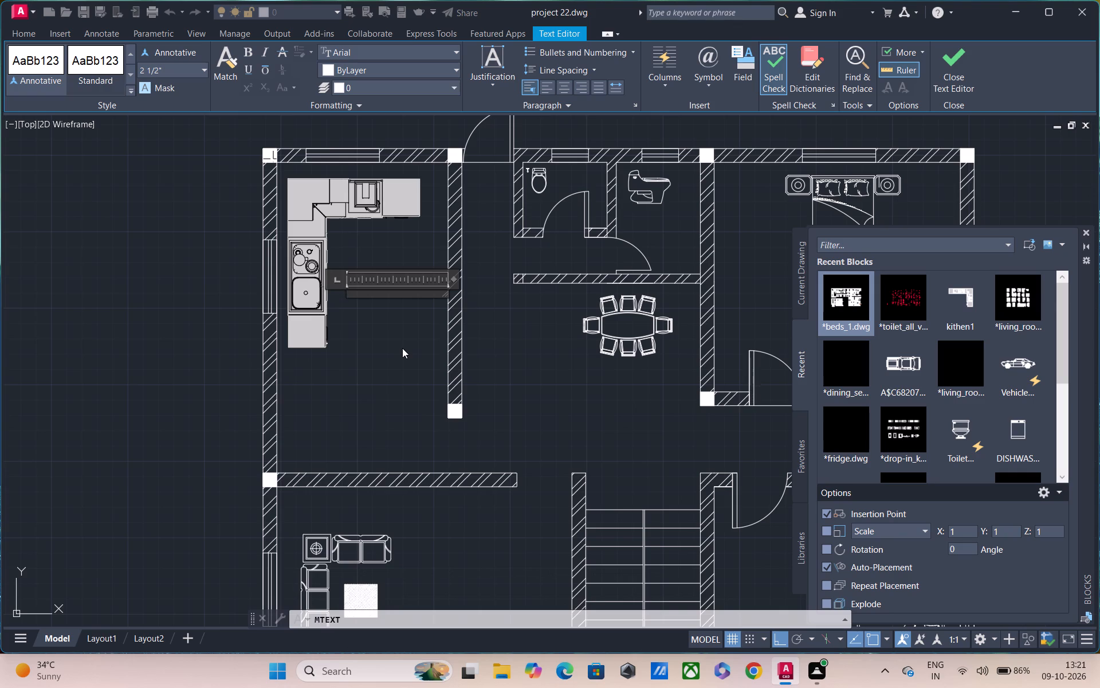
pyautogui.write('ki')
pyautogui.write('tchen')
# Add a second line reading 9'4" x16'11" to the kitchen label and finish the text.
pyautogui.press('Return')
pyautogui.press('9')
pyautogui.write('\'4"')
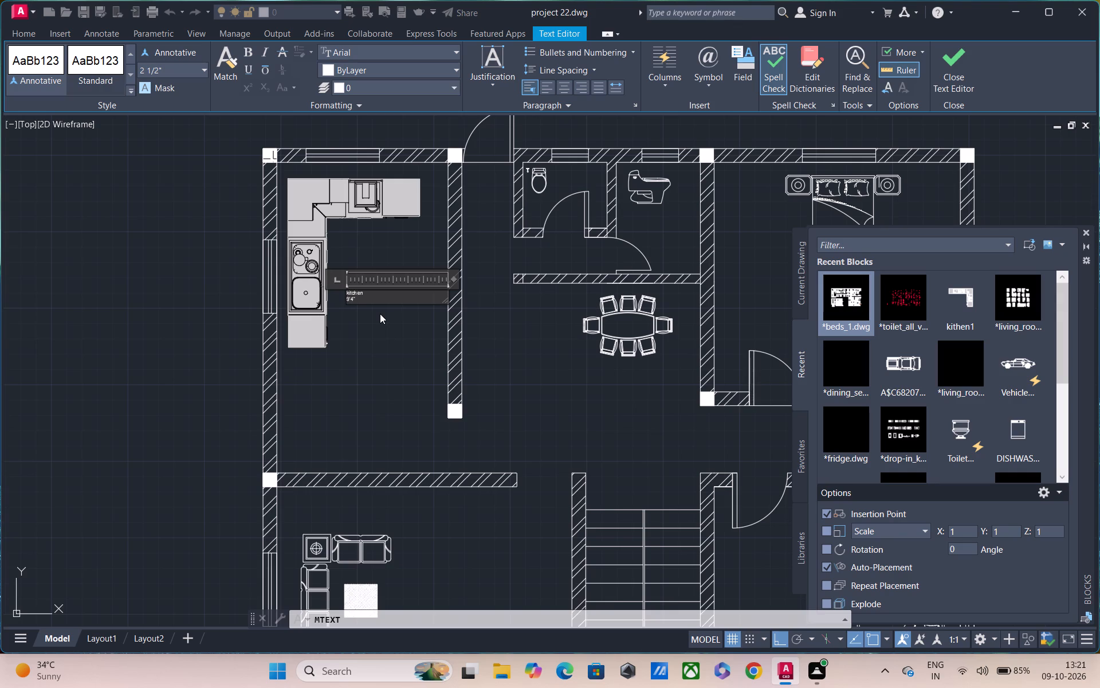
pyautogui.press('space')
pyautogui.write('x')
pyautogui.write('16')
pyautogui.press("'")
pyautogui.write('11"')
pyautogui.press('Return')
pyautogui.click(378, 330)
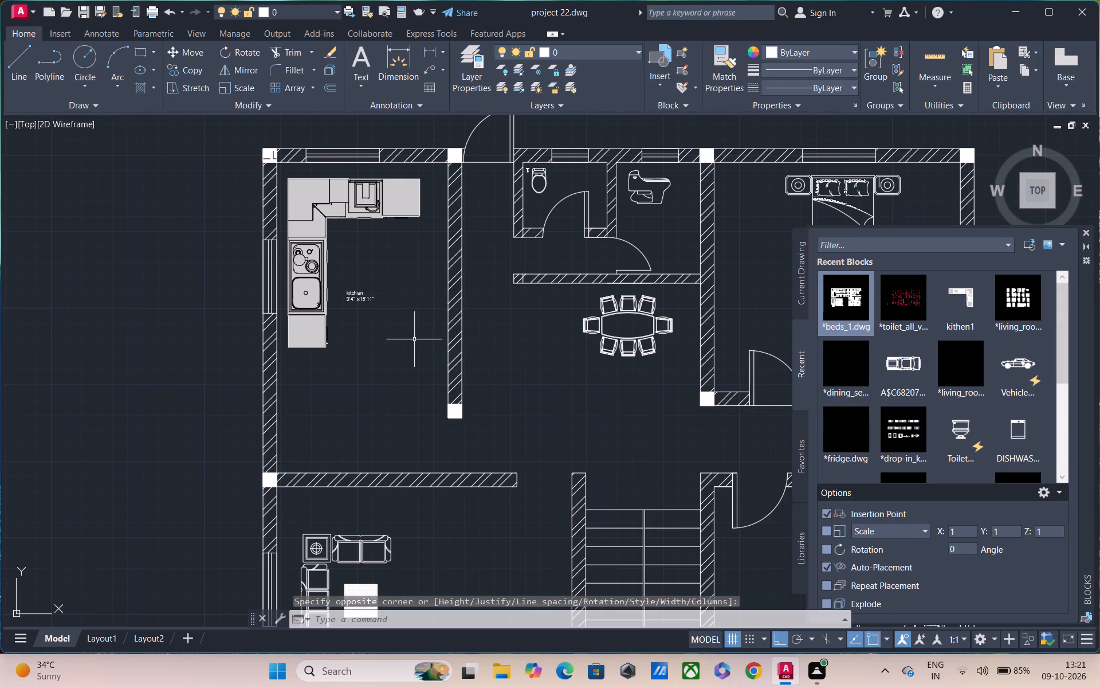
# Copy the kitchen label into the small toilet along the plan's top wall, with Ortho turned off.
pyautogui.scroll(2, 327, 291)
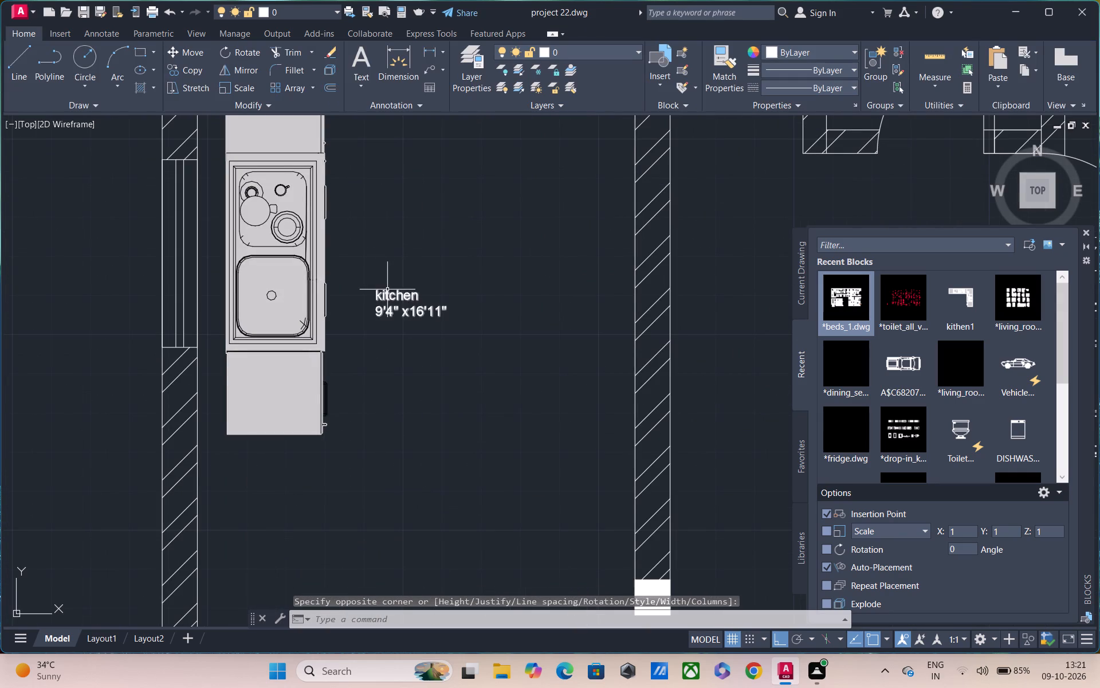
pyautogui.click(364, 266)
pyautogui.click(462, 340)
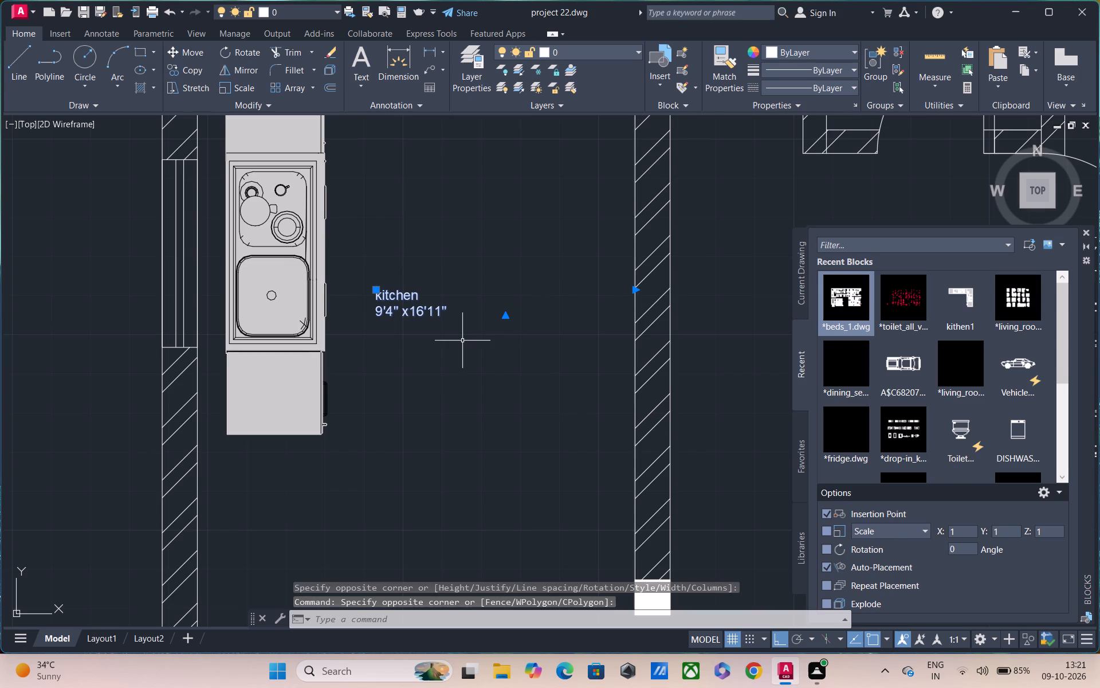
pyautogui.write('co')
pyautogui.press('space')
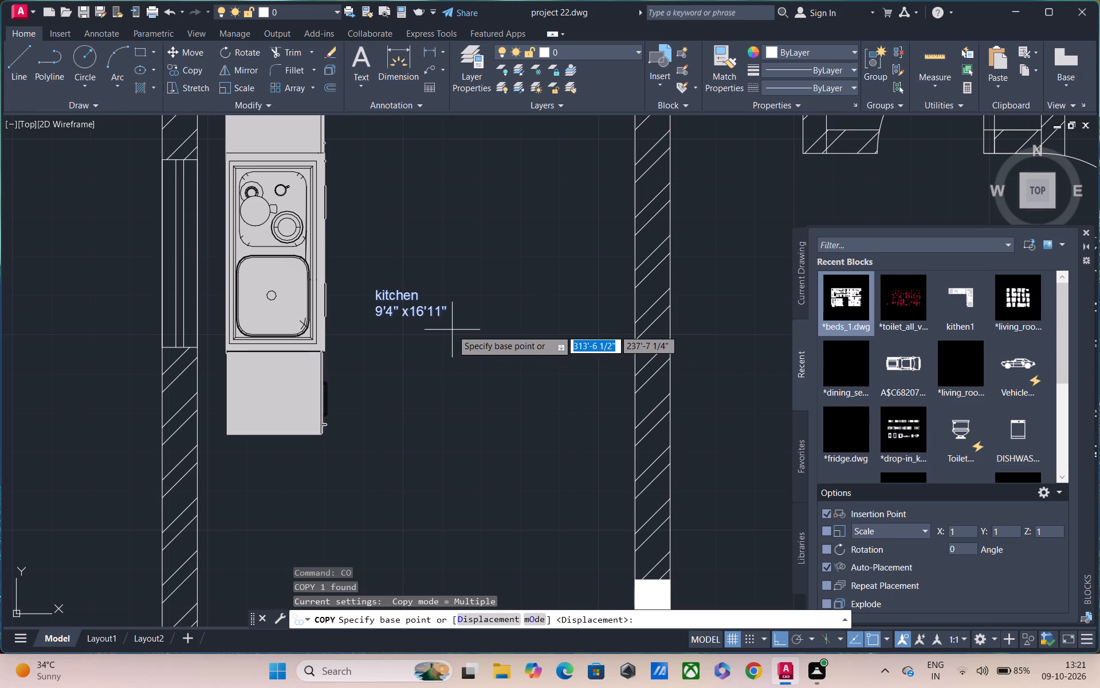
pyautogui.click(390, 294)
pyautogui.scroll(-2, 495, 265)
pyautogui.moveTo(468, 275); pyautogui.dragTo(393, 303, button='middle')
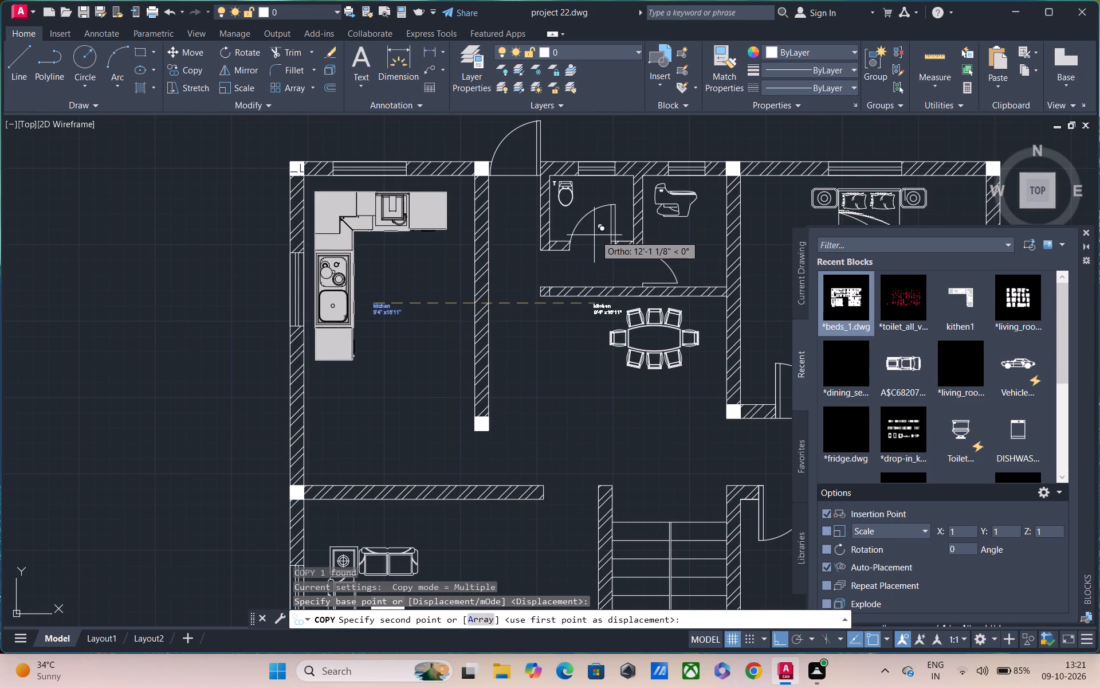
pyautogui.press('F8')
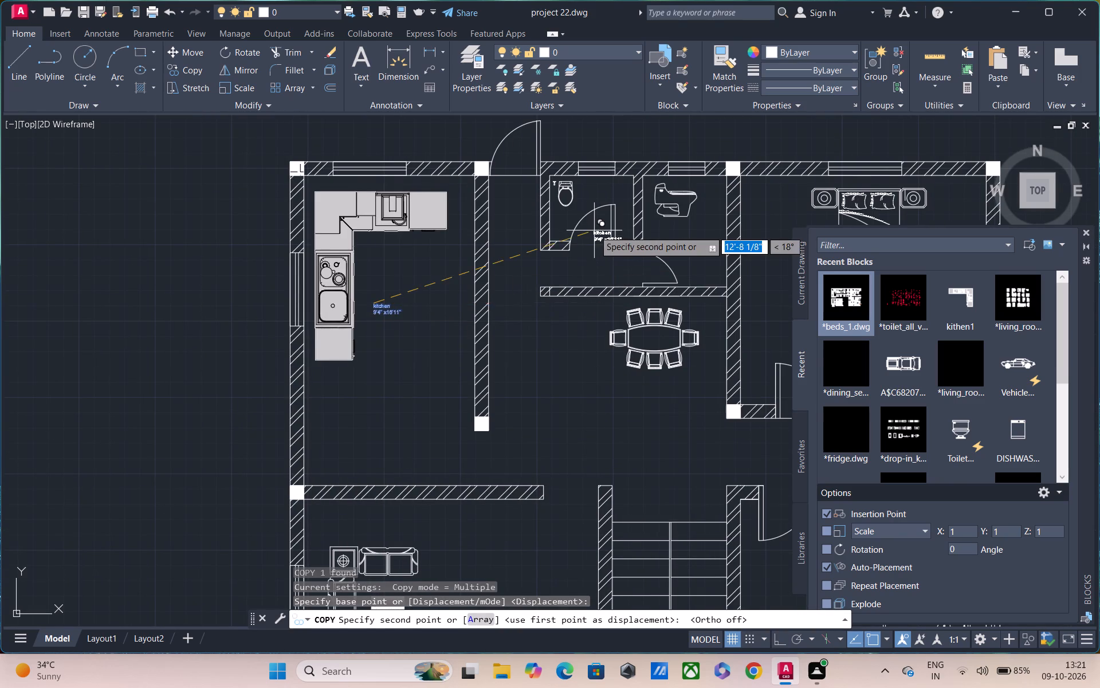
pyautogui.scroll(3, 594, 230)
pyautogui.scroll(-2, 587, 255)
pyautogui.moveTo(584, 282); pyautogui.dragTo(584, 349, button='middle')
pyautogui.scroll(2, 587, 253)
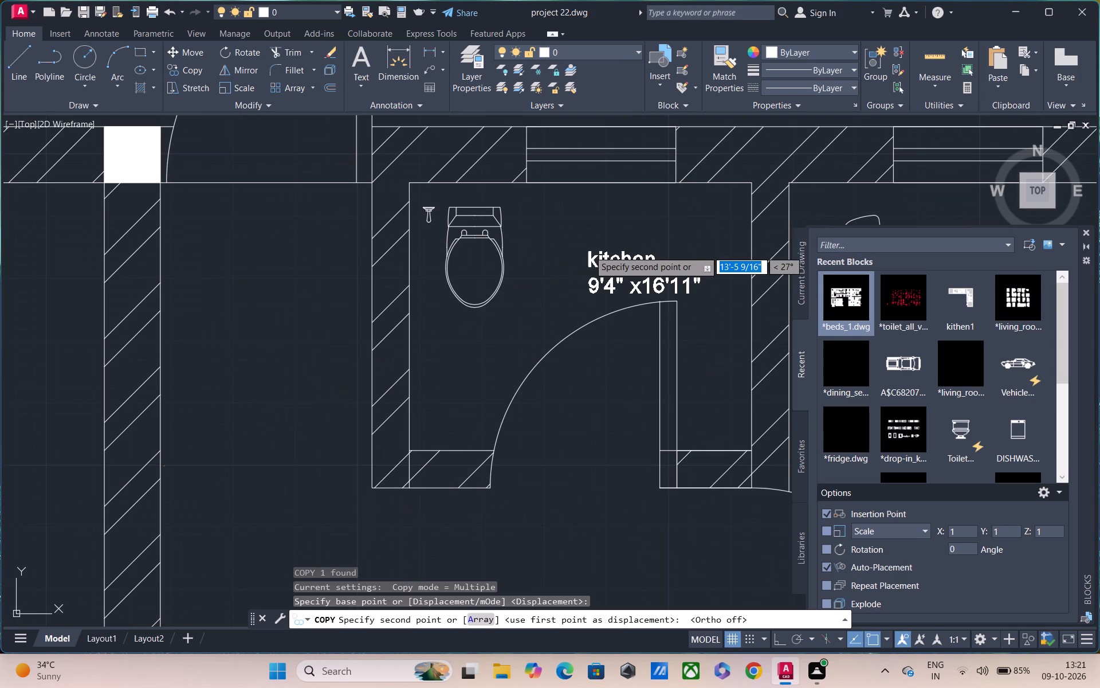
pyautogui.click(582, 228)
# Place further copies of the kitchen label in the adjoining bathroom and below the dining table.
pyautogui.moveTo(555, 255); pyautogui.dragTo(367, 256, button='middle')
pyautogui.scroll(-2, 482, 266)
pyautogui.click(582, 335)
pyautogui.moveTo(539, 368); pyautogui.dragTo(485, 210, button='middle')
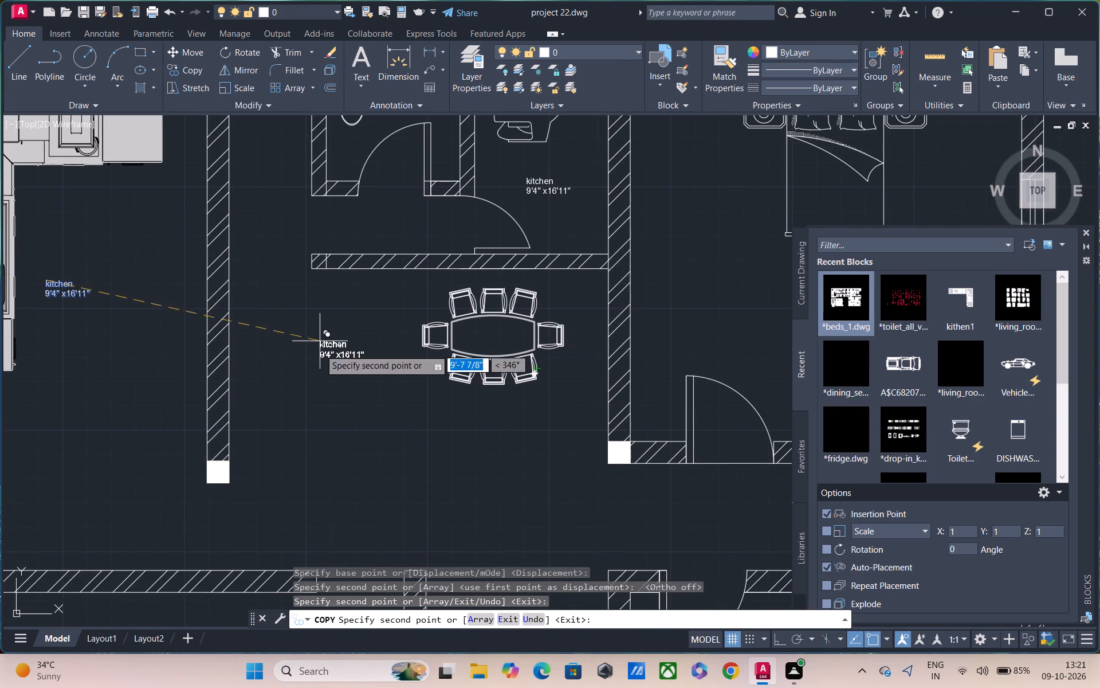
pyautogui.click(384, 408)
# Place copies of the kitchen label in the living room, the lower-right bedroom and the small toilet above that bedroom.
pyautogui.scroll(-1, 404, 236)
pyautogui.moveTo(360, 343); pyautogui.dragTo(388, 209, button='middle')
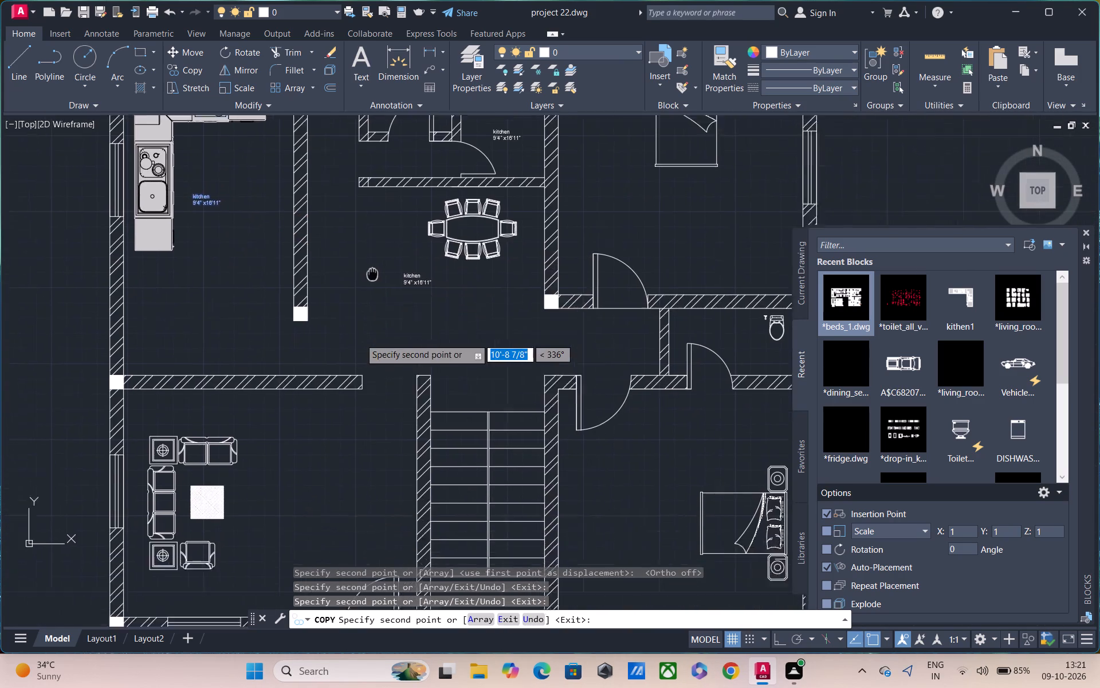
pyautogui.moveTo(388, 209); pyautogui.dragTo(395, 166, button='middle')
pyautogui.click(298, 390)
pyautogui.moveTo(378, 376); pyautogui.dragTo(227, 374, button='middle')
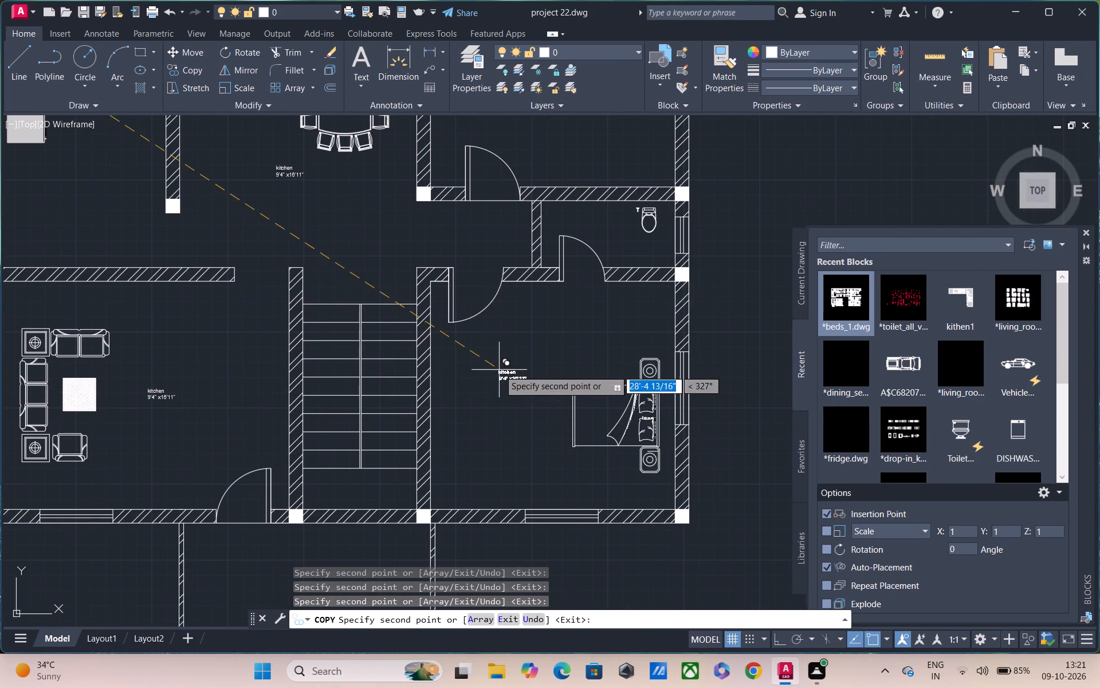
pyautogui.click(499, 370)
pyautogui.moveTo(513, 313); pyautogui.dragTo(501, 439, button='middle')
pyautogui.scroll(3, 577, 382)
pyautogui.click(590, 280)
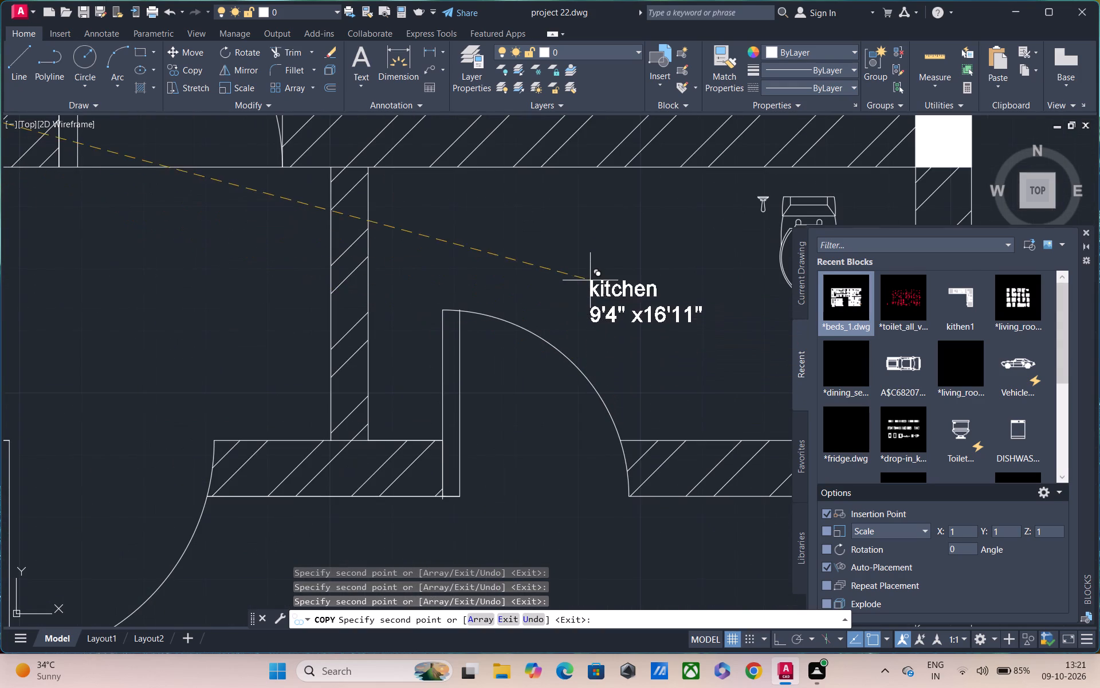
# Place copies of the kitchen label below the bed in the upper-right bedroom and in the entrance porch, ending the copy.
pyautogui.scroll(-1, 562, 299)
pyautogui.moveTo(561, 335); pyautogui.dragTo(454, 616, button='middle')
pyautogui.scroll(-2, 439, 315)
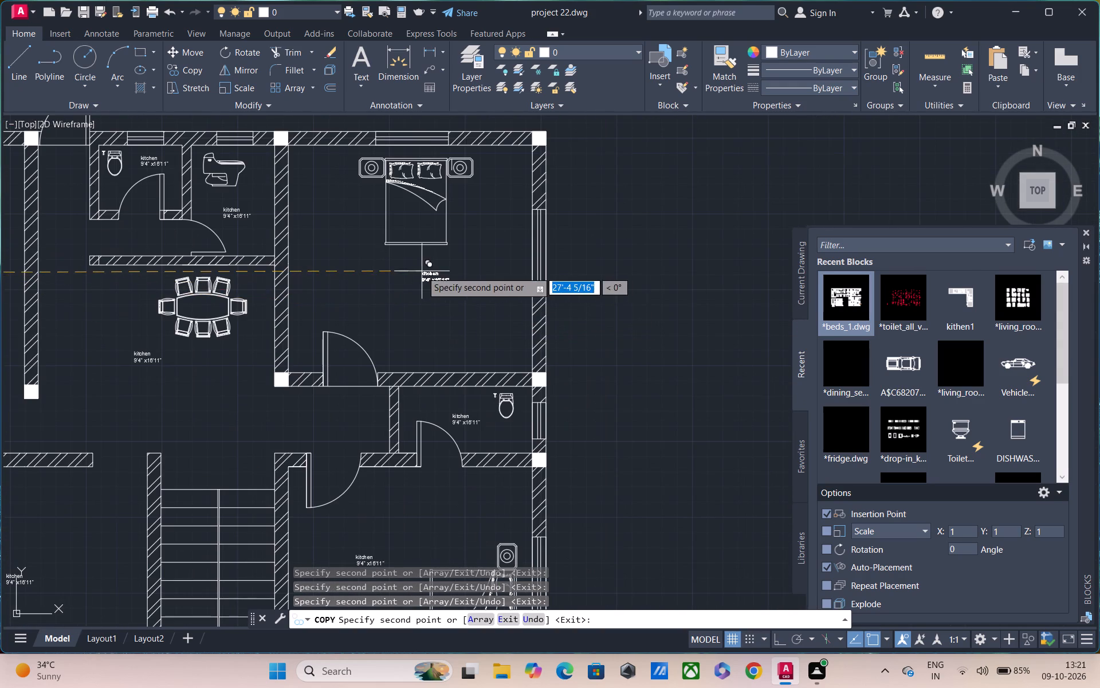
pyautogui.click(422, 271)
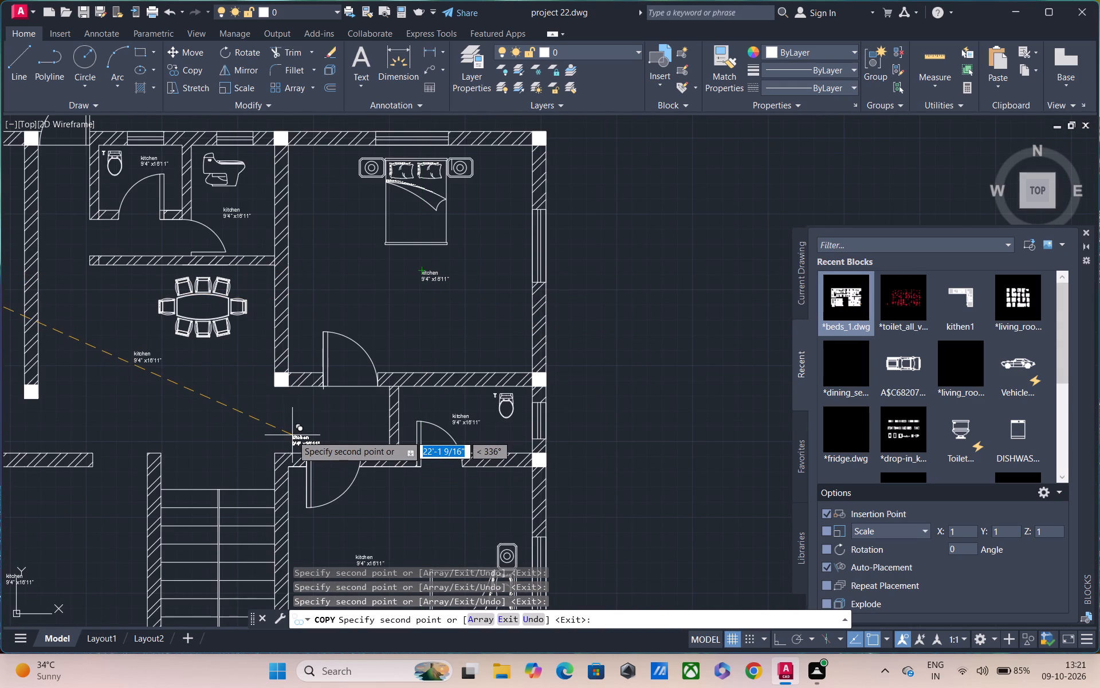
pyautogui.scroll(-2, 231, 409)
pyautogui.moveTo(232, 408); pyautogui.dragTo(246, 317, button='middle')
pyautogui.scroll(1, 246, 317)
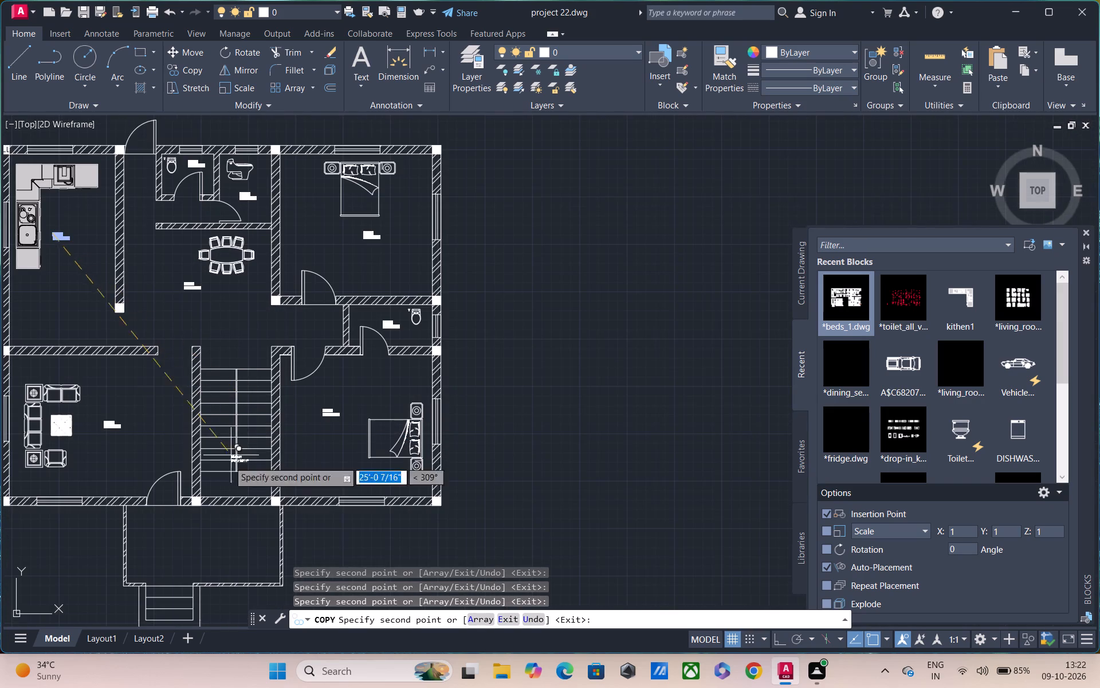
pyautogui.moveTo(212, 507); pyautogui.dragTo(220, 423, button='middle')
pyautogui.click(180, 459)
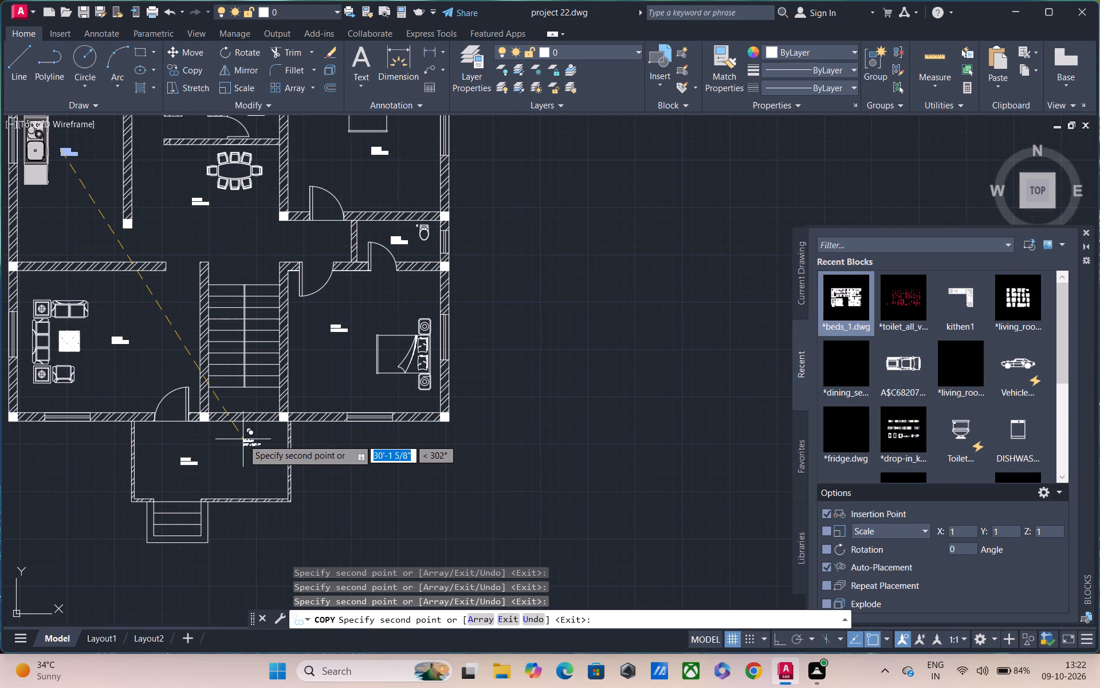
pyautogui.press('Escape')
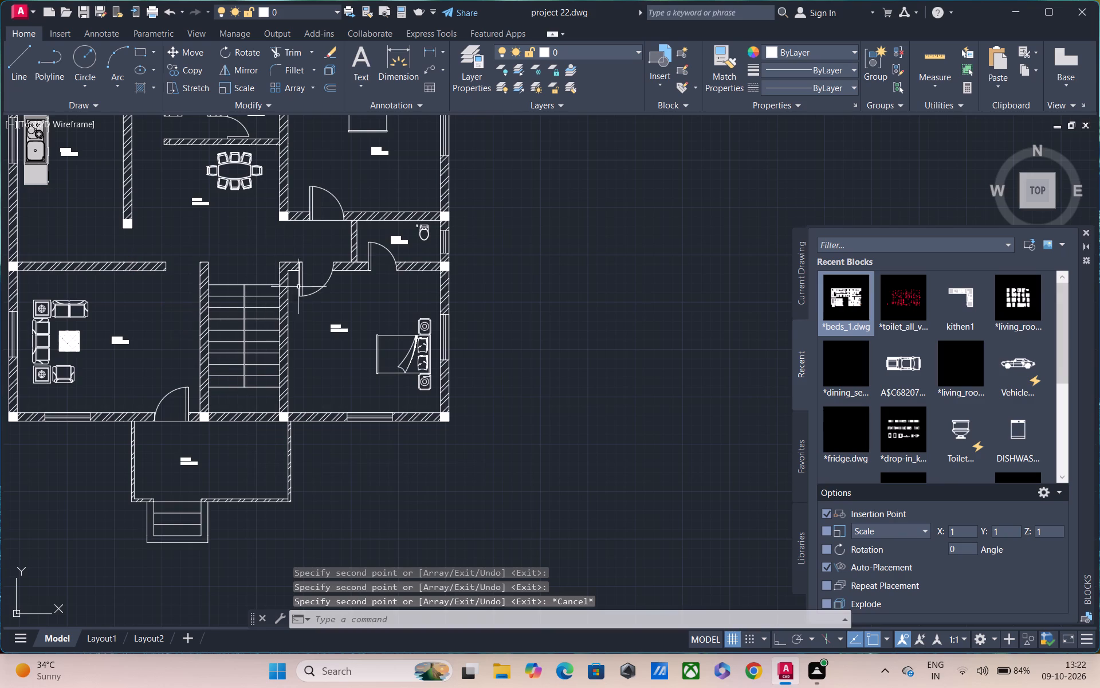
pyautogui.press('Escape')
# Open the copied label in the upper-right bedroom for editing and clear both of its text lines.
pyautogui.scroll(1, 335, 157)
pyautogui.scroll(1, 281, 214)
pyautogui.moveTo(271, 220); pyautogui.dragTo(233, 240, button='middle')
pyautogui.scroll(-1, 238, 240)
pyautogui.moveTo(426, 193); pyautogui.dragTo(425, 194, button='middle')
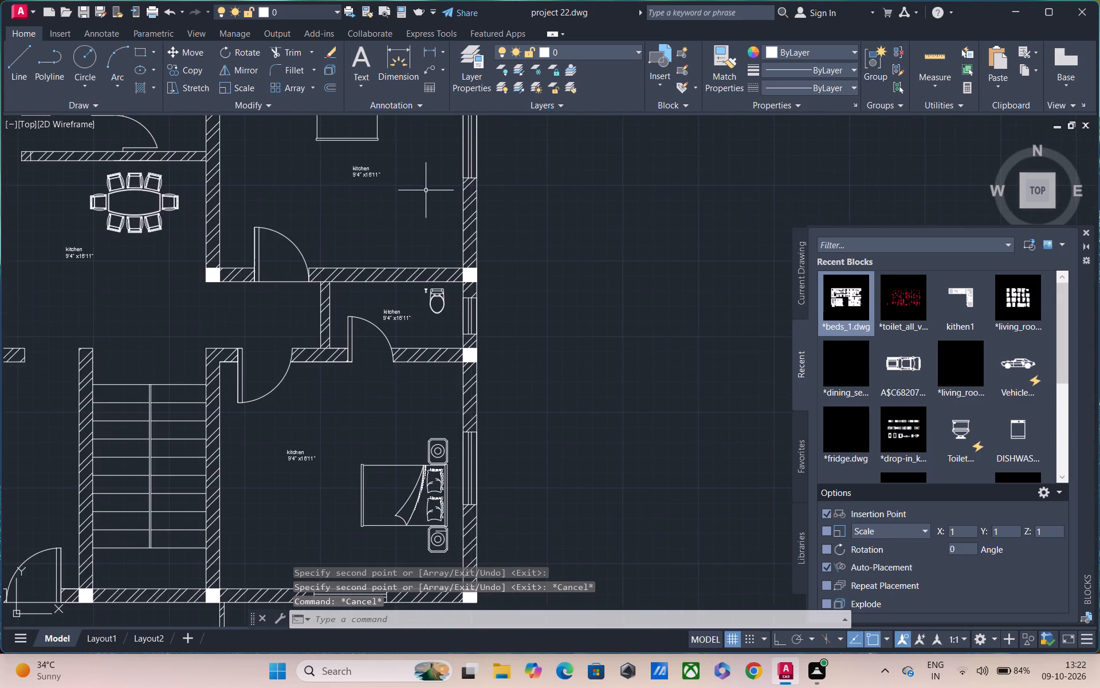
pyautogui.moveTo(425, 194); pyautogui.dragTo(349, 251, button='middle')
pyautogui.scroll(3, 293, 239)
pyautogui.click(260, 172)
pyautogui.click(258, 178)
pyautogui.doubleClick(257, 183)
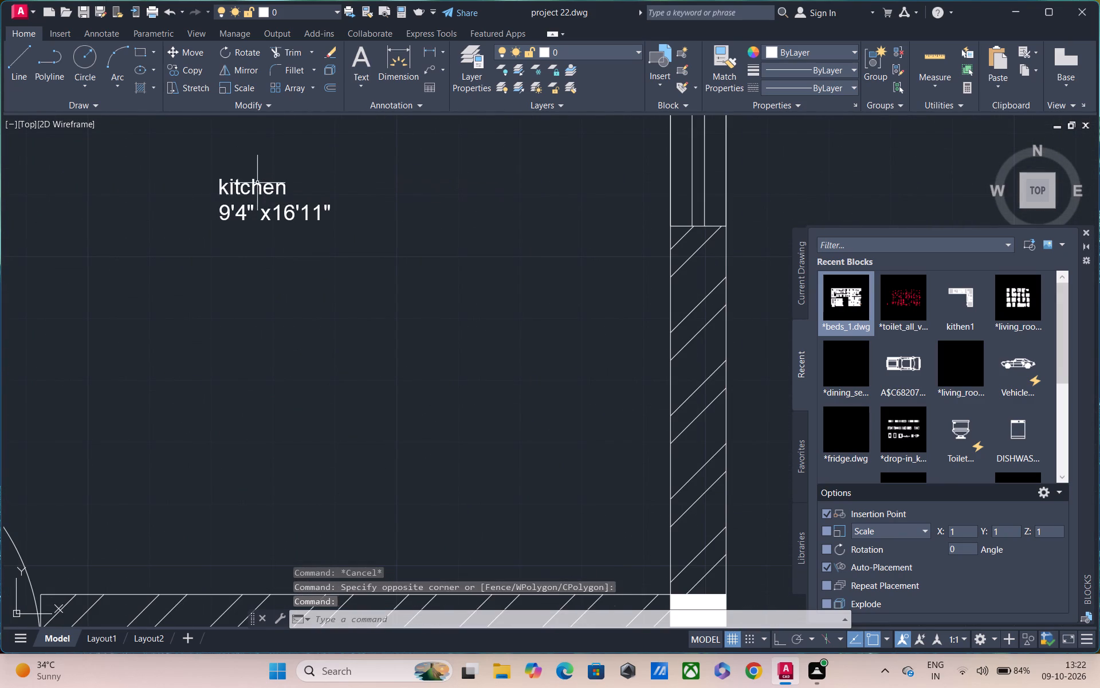
pyautogui.click(344, 216)
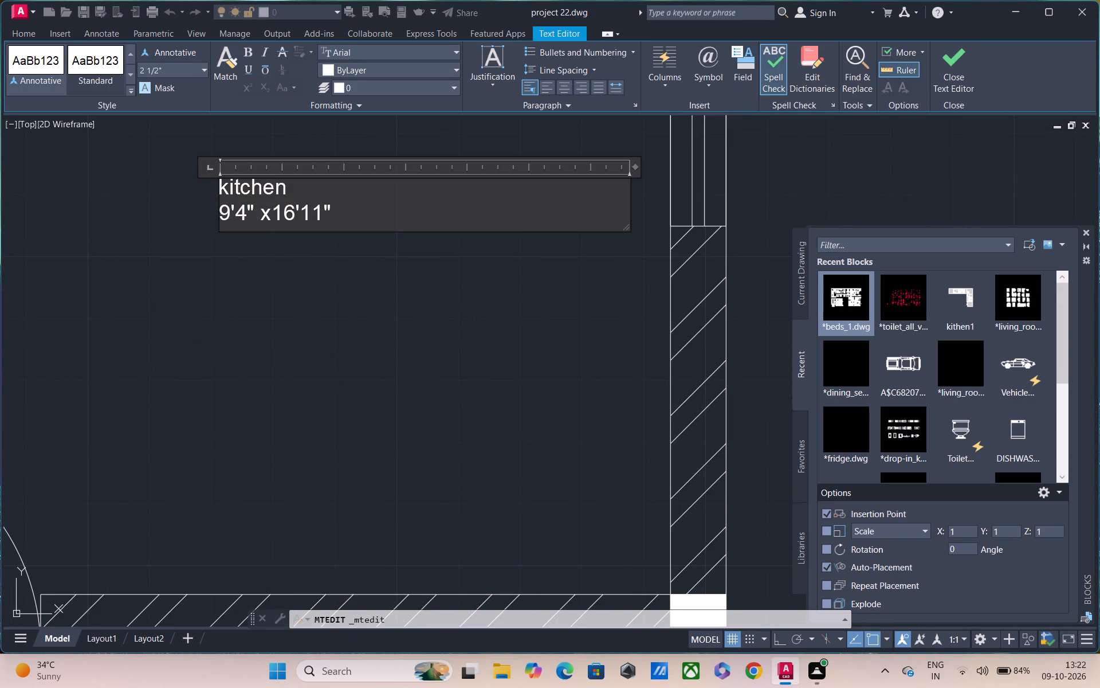
pyautogui.press('BackSpace')
pyautogui.press('BackSpace')
pyautogui.press('BackSpace')
pyautogui.press('BackSpace')
pyautogui.press('BackSpace')
pyautogui.press('BackSpace')
pyautogui.press('BackSpace')
pyautogui.press('BackSpace')
pyautogui.press('BackSpace')
pyautogui.press('BackSpace')
pyautogui.press('BackSpace')
pyautogui.press('BackSpace')
pyautogui.press('BackSpace')
pyautogui.press('BackSpace')
pyautogui.press('BackSpace')
pyautogui.press('BackSpace')
pyautogui.press('BackSpace')
pyautogui.press('BackSpace')
pyautogui.press('BackSpace')
pyautogui.press('BackSpace')
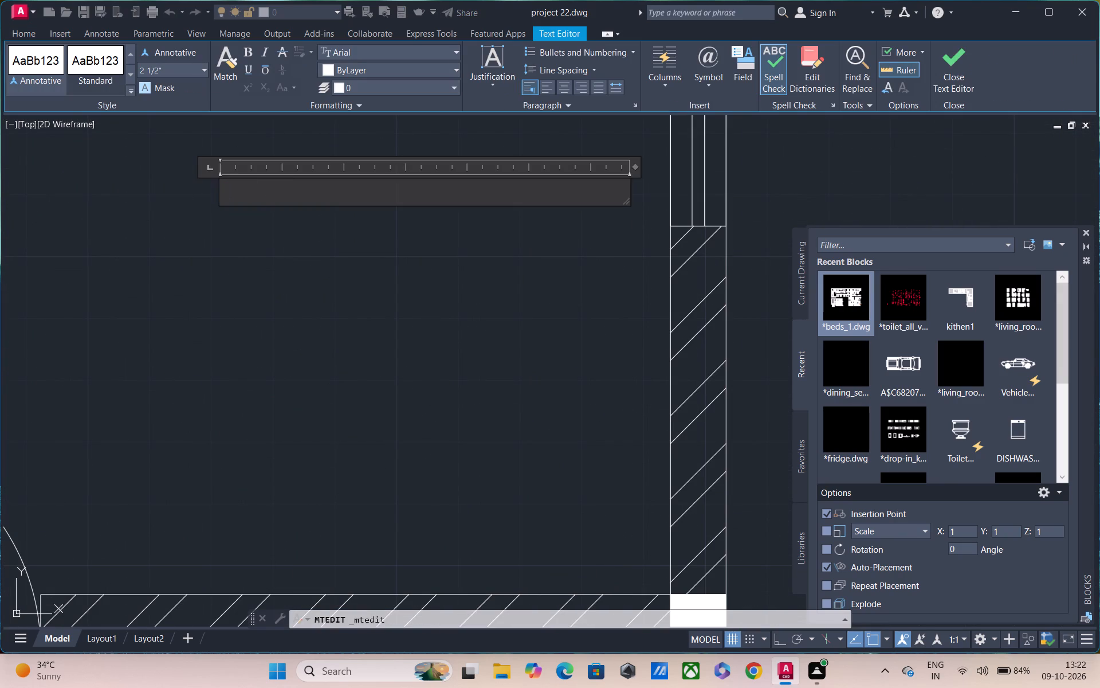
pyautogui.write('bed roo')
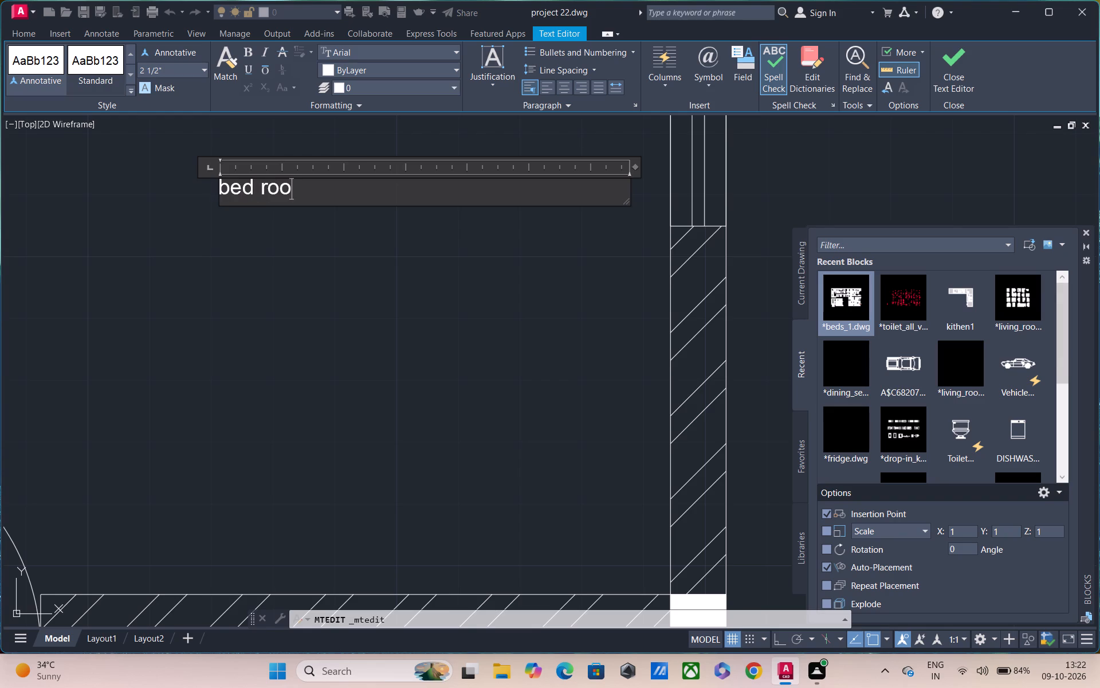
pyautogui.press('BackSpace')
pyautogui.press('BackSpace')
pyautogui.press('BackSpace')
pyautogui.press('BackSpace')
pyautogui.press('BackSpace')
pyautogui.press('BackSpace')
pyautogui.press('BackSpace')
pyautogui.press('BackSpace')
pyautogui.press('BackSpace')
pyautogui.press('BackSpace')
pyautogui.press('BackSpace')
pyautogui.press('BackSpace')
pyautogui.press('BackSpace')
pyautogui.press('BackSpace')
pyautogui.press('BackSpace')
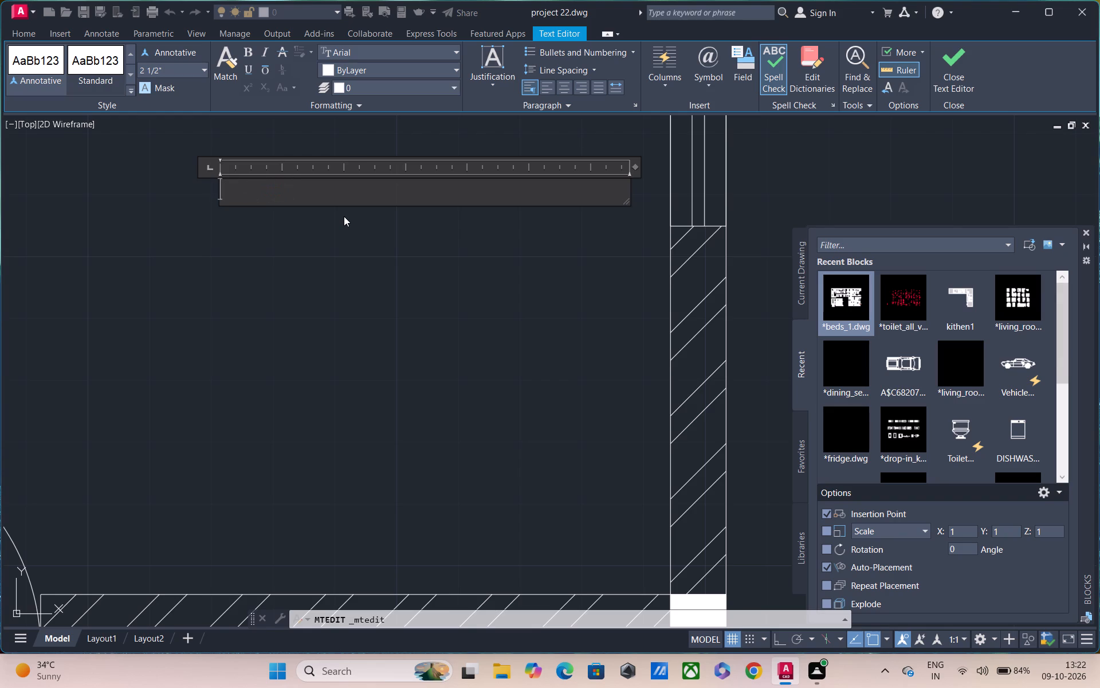
# Enter BED ROOM with 13'5" X12'6" on the line below as the upper-right bedroom's label and finish editing.
pyautogui.write('BED ROOM')
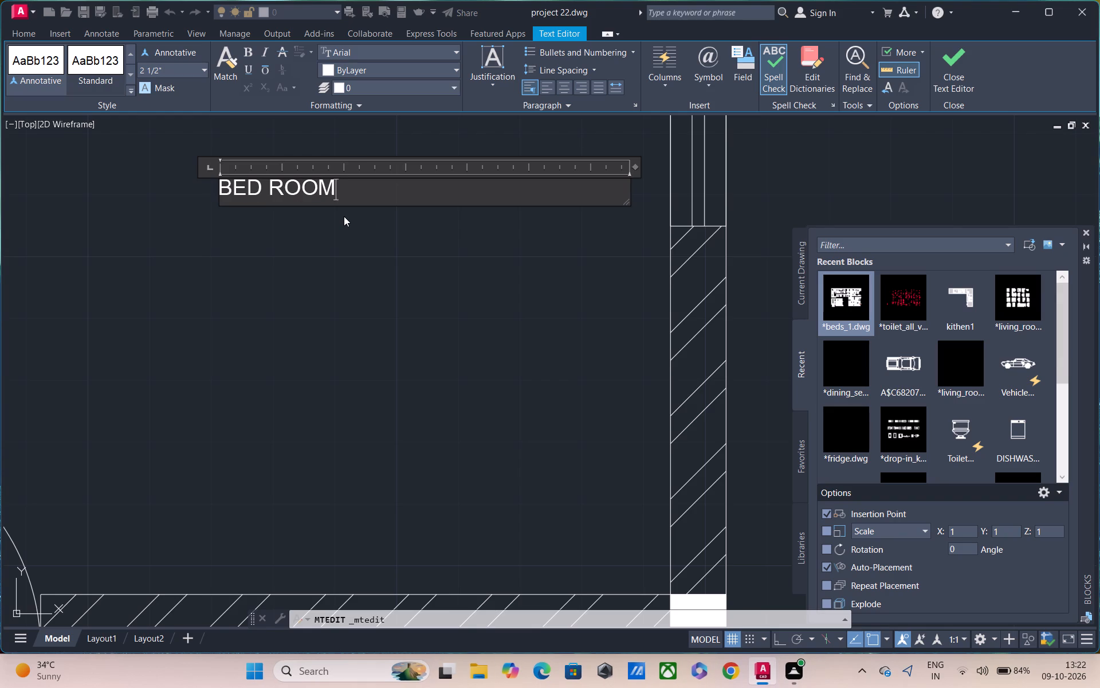
pyautogui.press('Return')
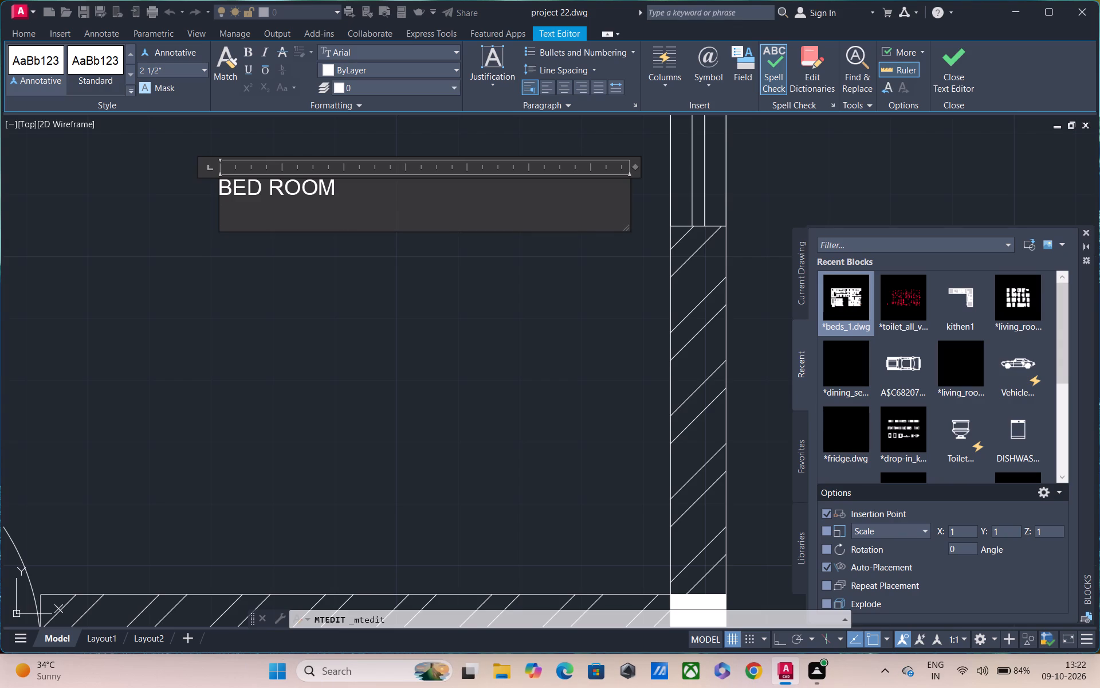
pyautogui.write("13'")
pyautogui.write('5" X')
pyautogui.write("12'")
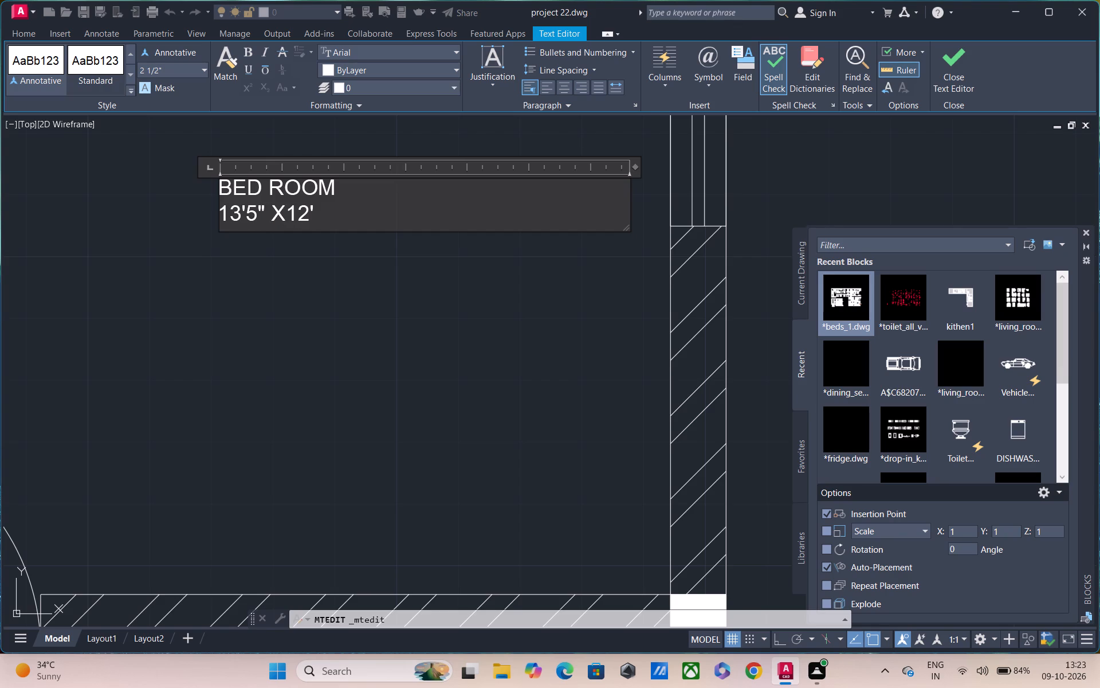
pyautogui.write('6"')
pyautogui.click(371, 439)
# Scale the BED ROOM label in the upper-right bedroom up to about twice its size from its lower-left corner.
pyautogui.scroll(-1, 332, 376)
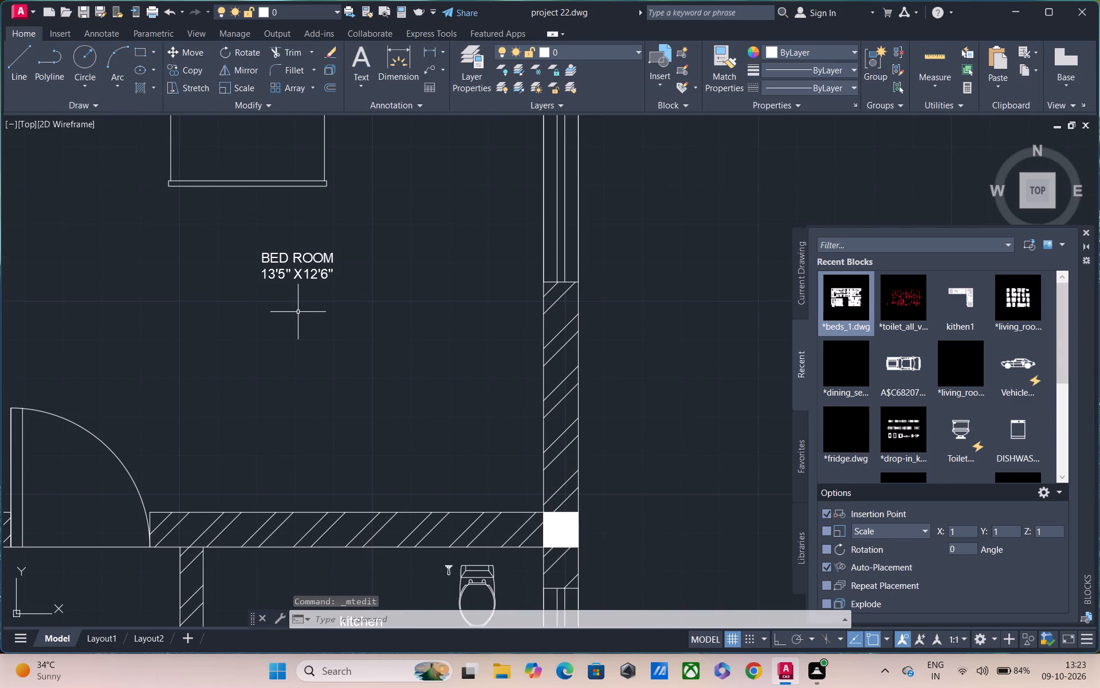
pyautogui.moveTo(298, 308); pyautogui.dragTo(302, 254, button='middle')
pyautogui.scroll(-1, 286, 228)
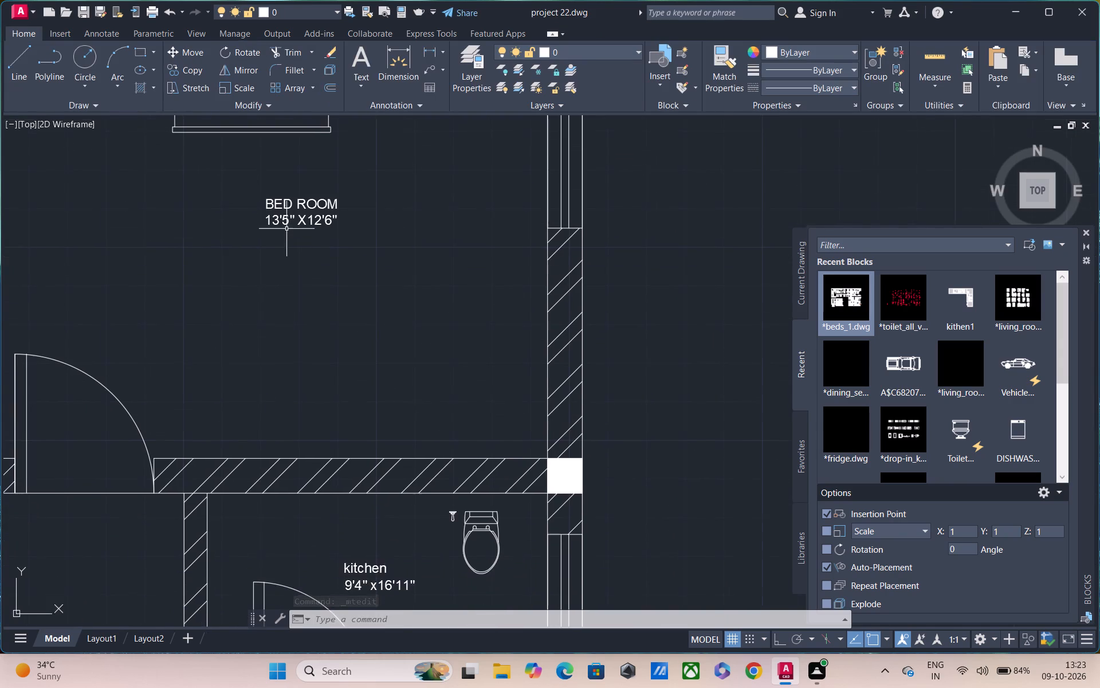
pyautogui.scroll(-1, 286, 228)
pyautogui.moveTo(286, 226); pyautogui.dragTo(328, 272, button='middle')
pyautogui.click(312, 245)
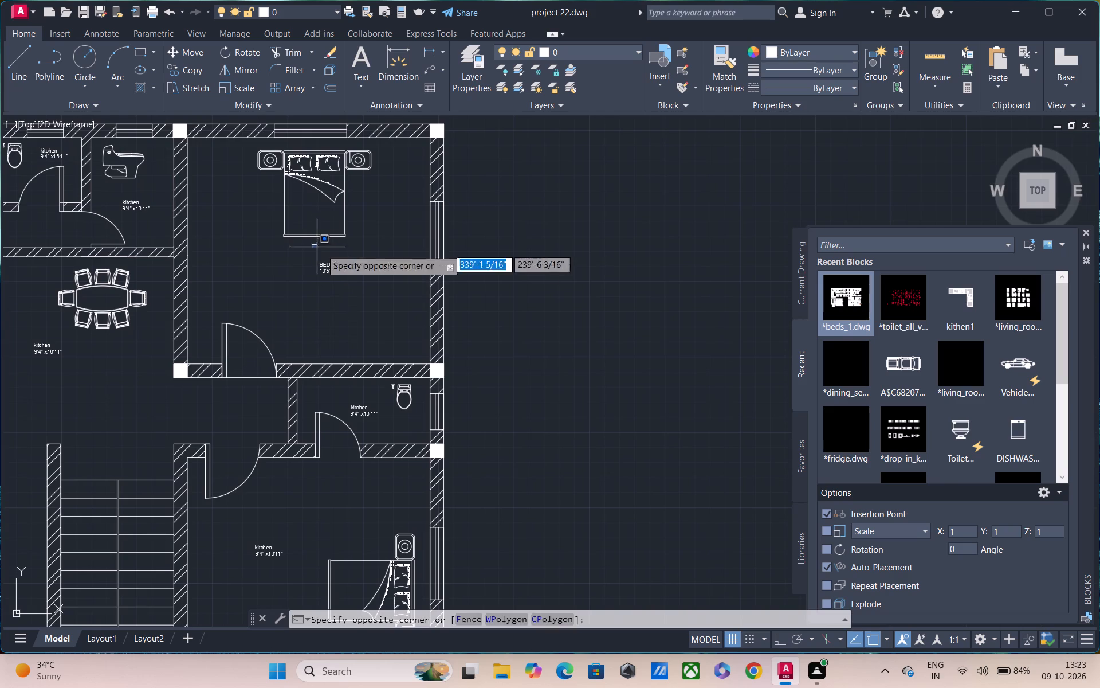
pyautogui.click(365, 289)
pyautogui.write('SC')
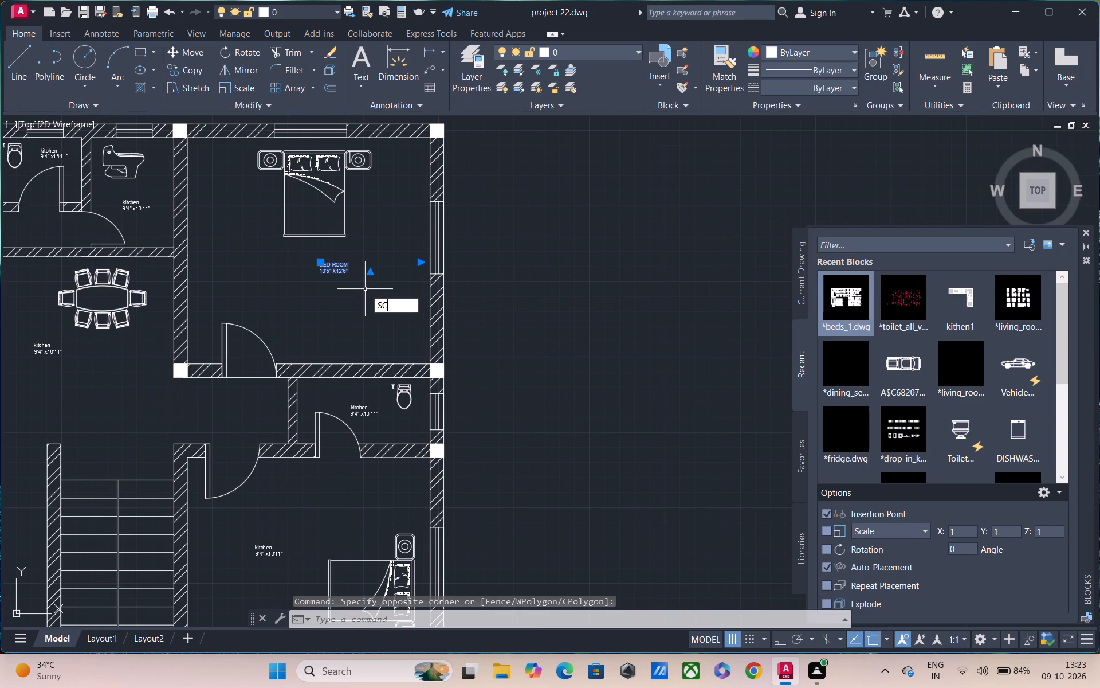
pyautogui.press('space')
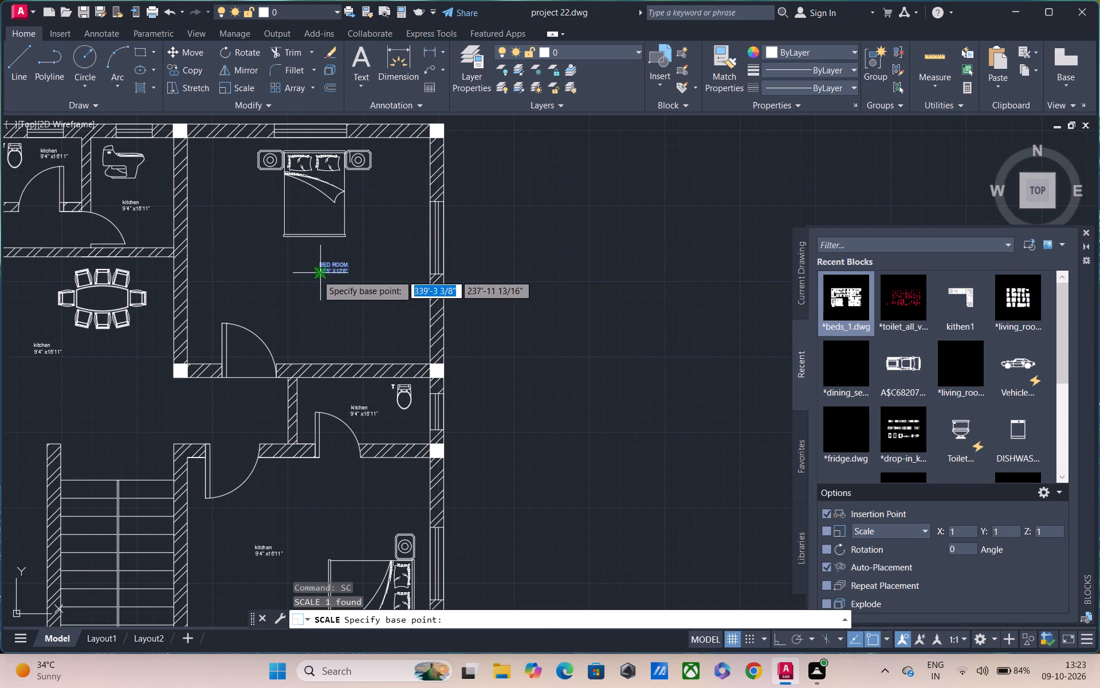
pyautogui.click(317, 275)
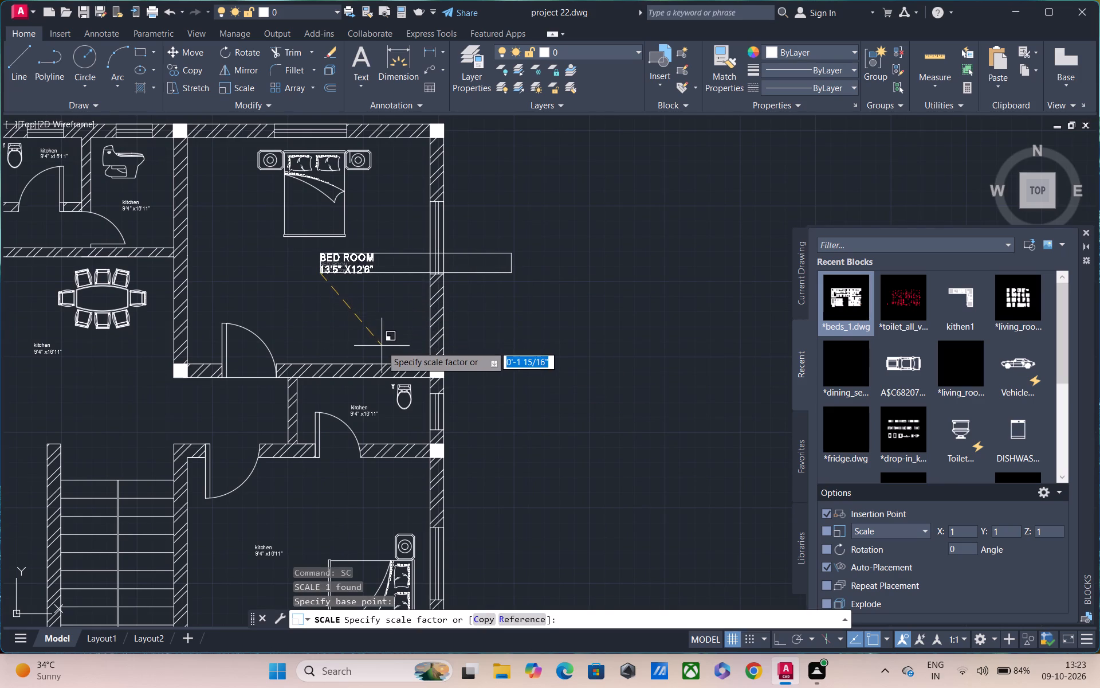
pyautogui.click(382, 346)
pyautogui.press('Escape')
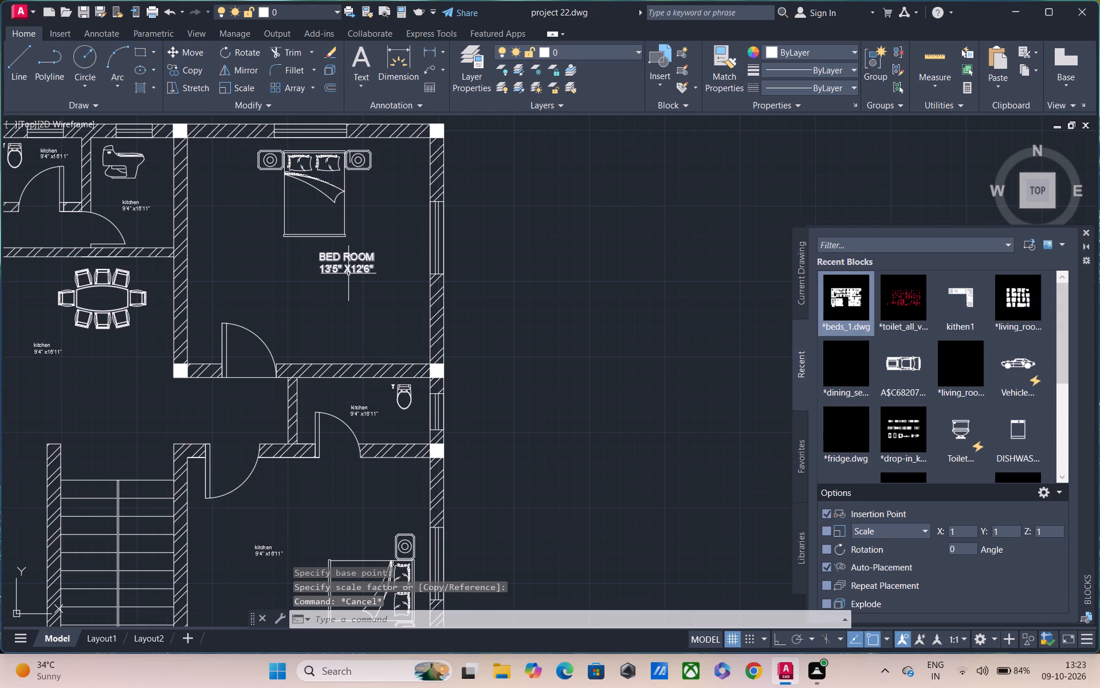
pyautogui.click(365, 263)
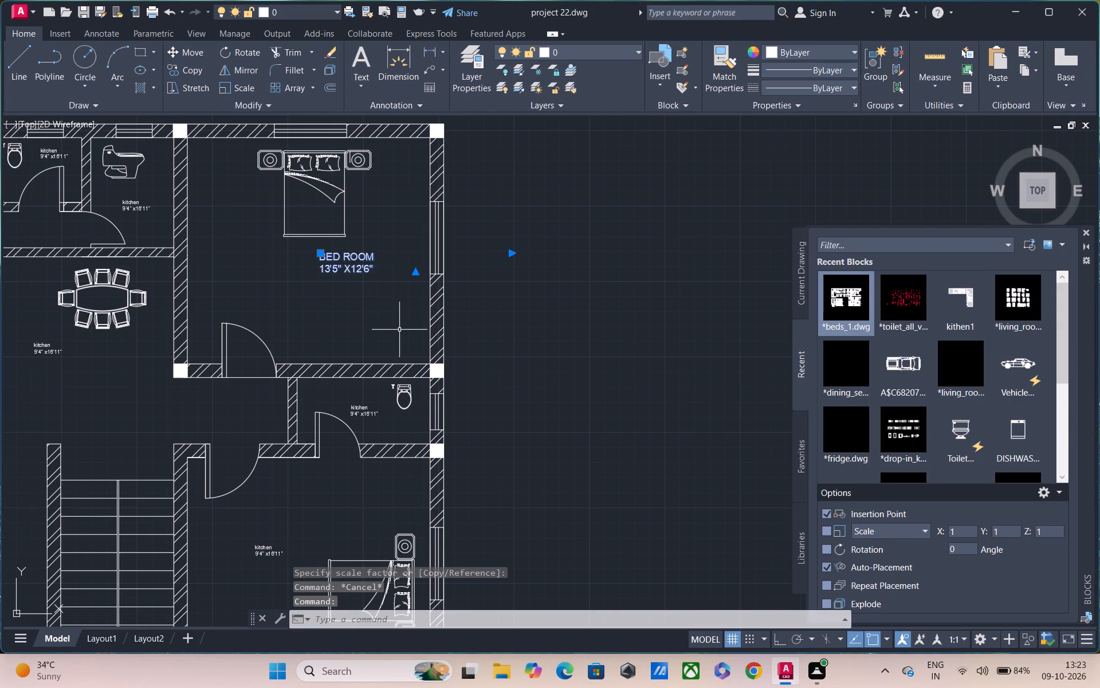
pyautogui.press('Escape')
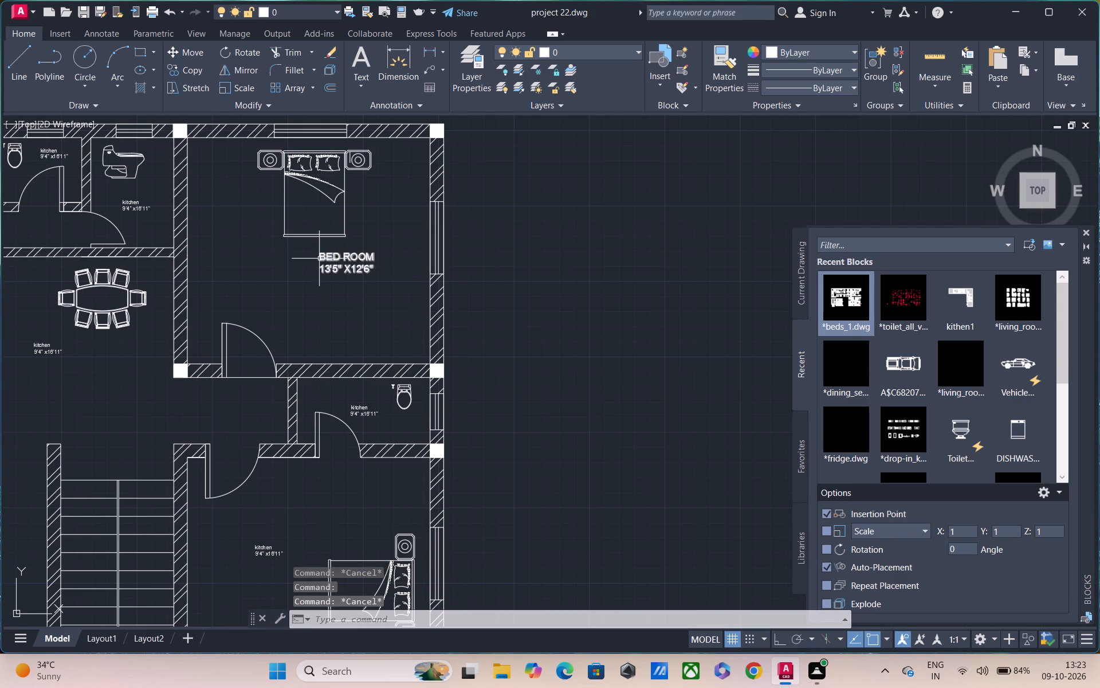
# Delete the small kitchen label in the lower-right bedroom.
pyautogui.click(257, 553)
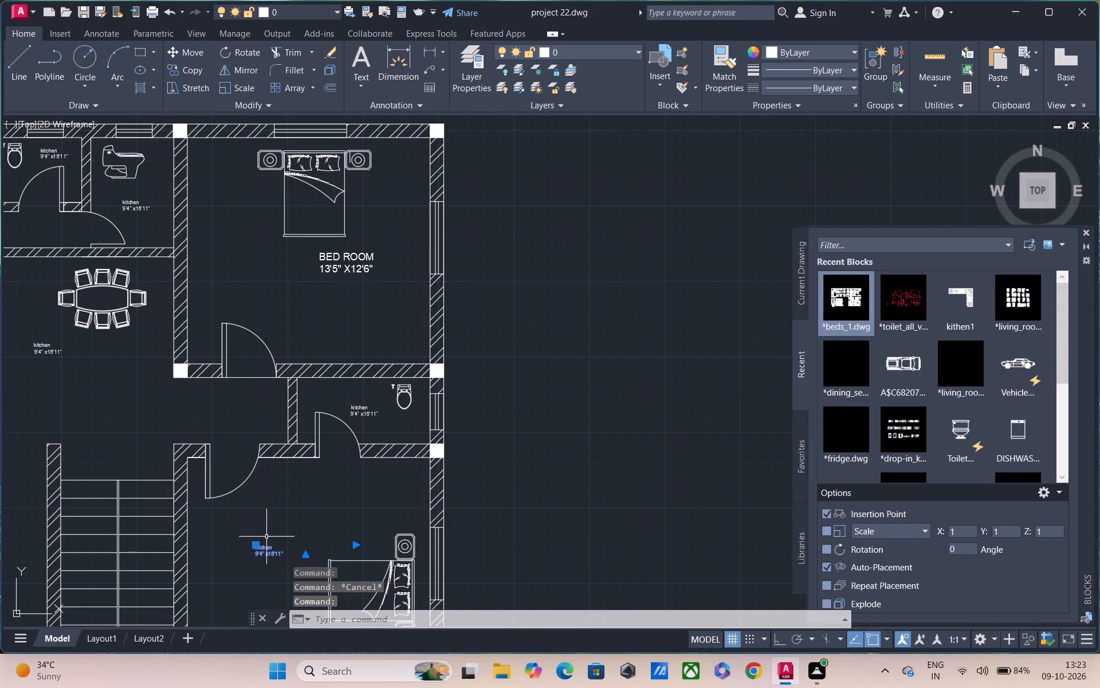
pyautogui.press('Delete')
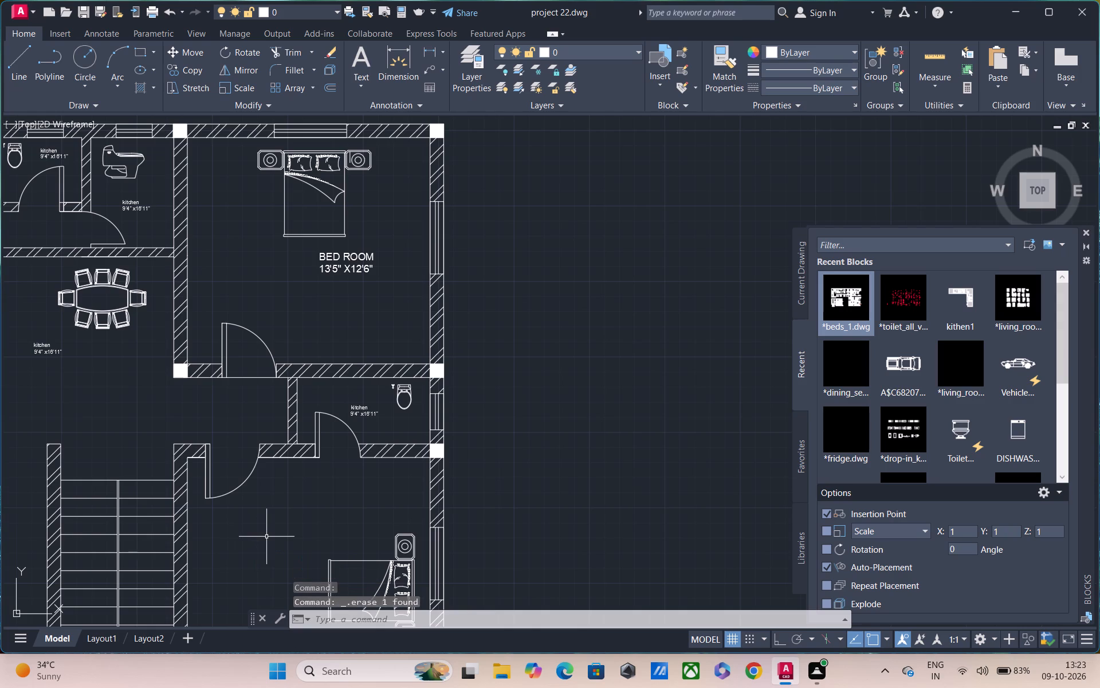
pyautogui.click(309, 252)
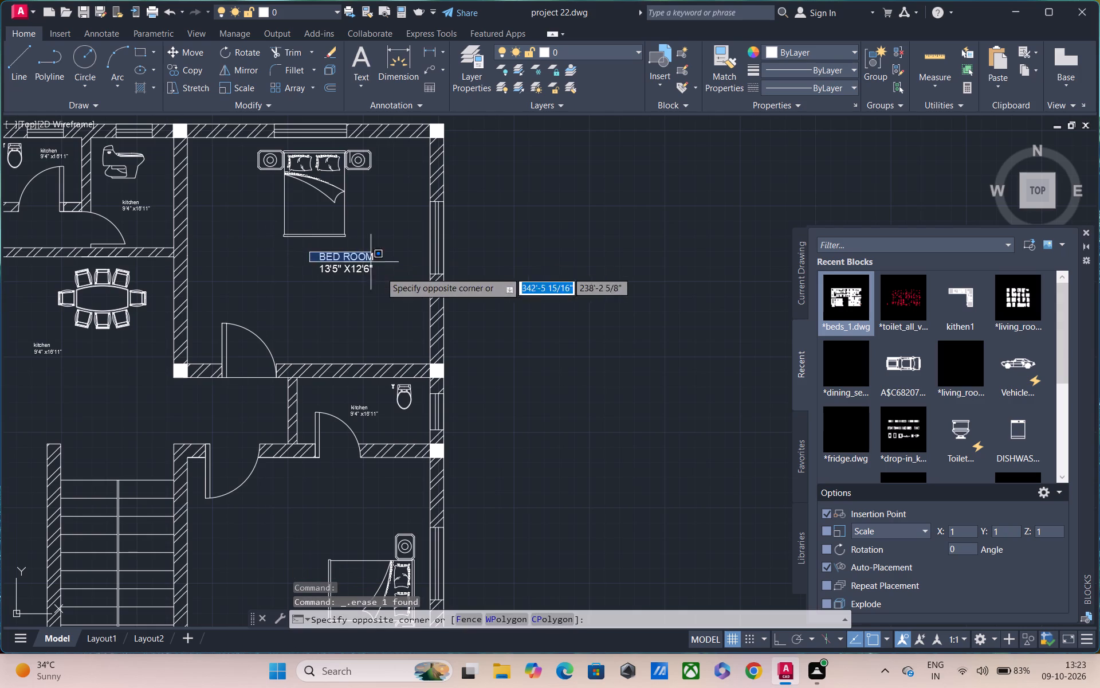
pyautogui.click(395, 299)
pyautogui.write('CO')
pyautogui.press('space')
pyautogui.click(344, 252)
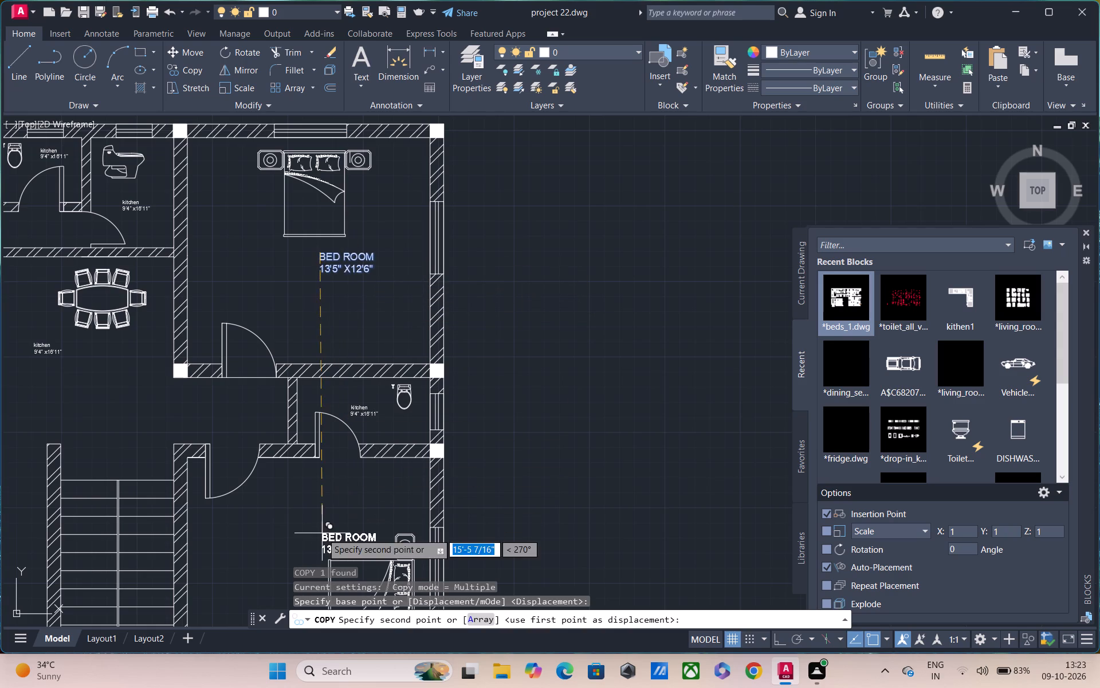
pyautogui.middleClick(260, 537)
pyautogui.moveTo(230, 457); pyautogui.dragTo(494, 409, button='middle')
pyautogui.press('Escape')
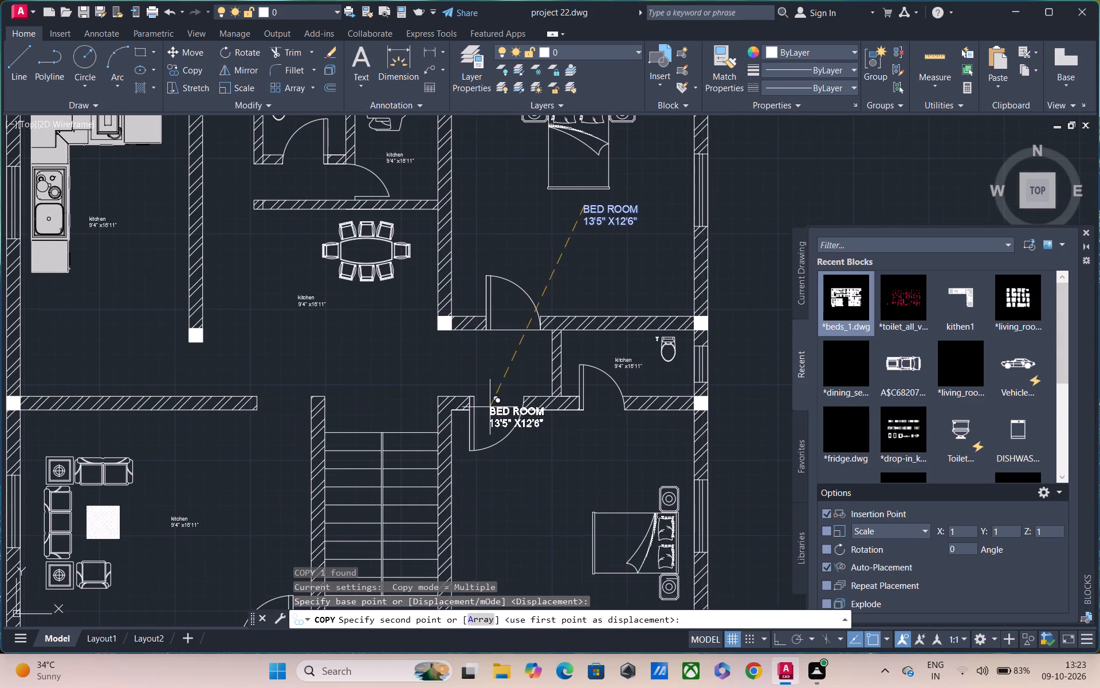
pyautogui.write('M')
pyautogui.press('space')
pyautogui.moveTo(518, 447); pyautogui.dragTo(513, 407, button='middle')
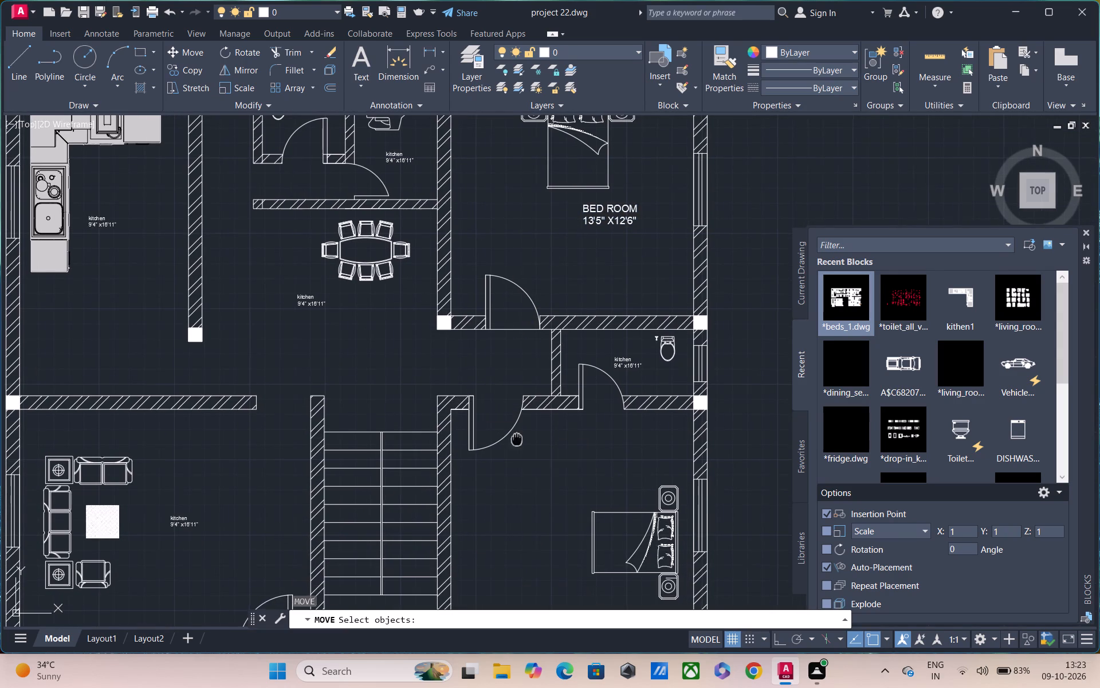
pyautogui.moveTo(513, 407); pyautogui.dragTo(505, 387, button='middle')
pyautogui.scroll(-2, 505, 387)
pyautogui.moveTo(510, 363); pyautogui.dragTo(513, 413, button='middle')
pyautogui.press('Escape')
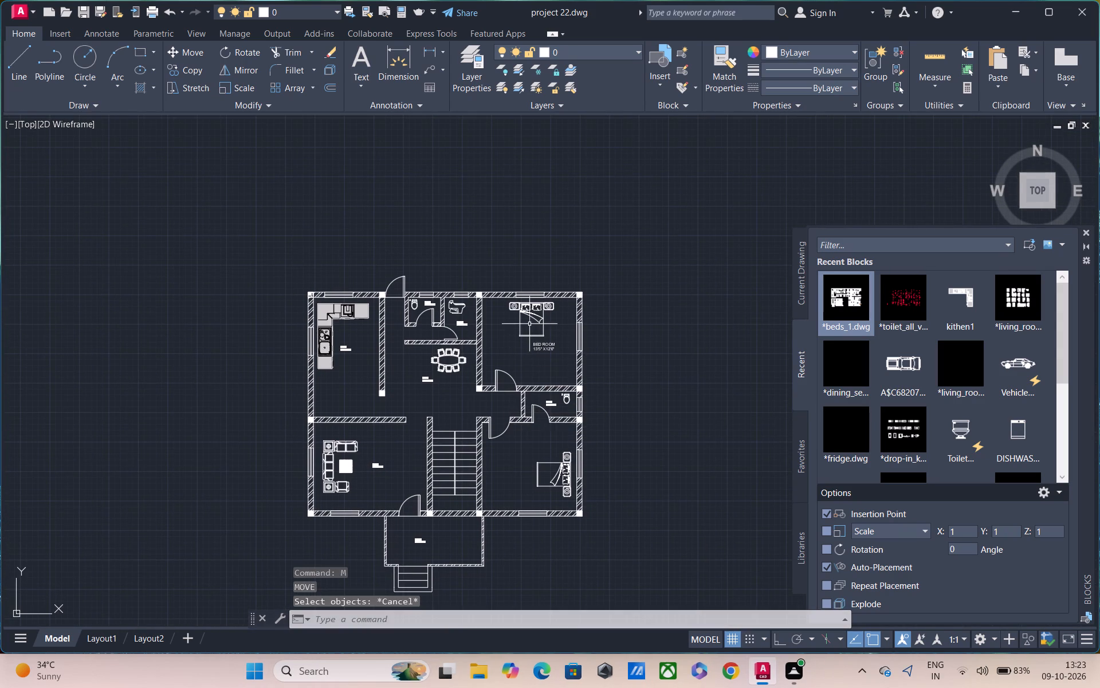
# Copy the enlarged BED ROOM label from the upper-right bedroom into the lower-right bedroom, beside the bed.
pyautogui.scroll(2, 532, 352)
pyautogui.moveTo(518, 307); pyautogui.dragTo(528, 315)
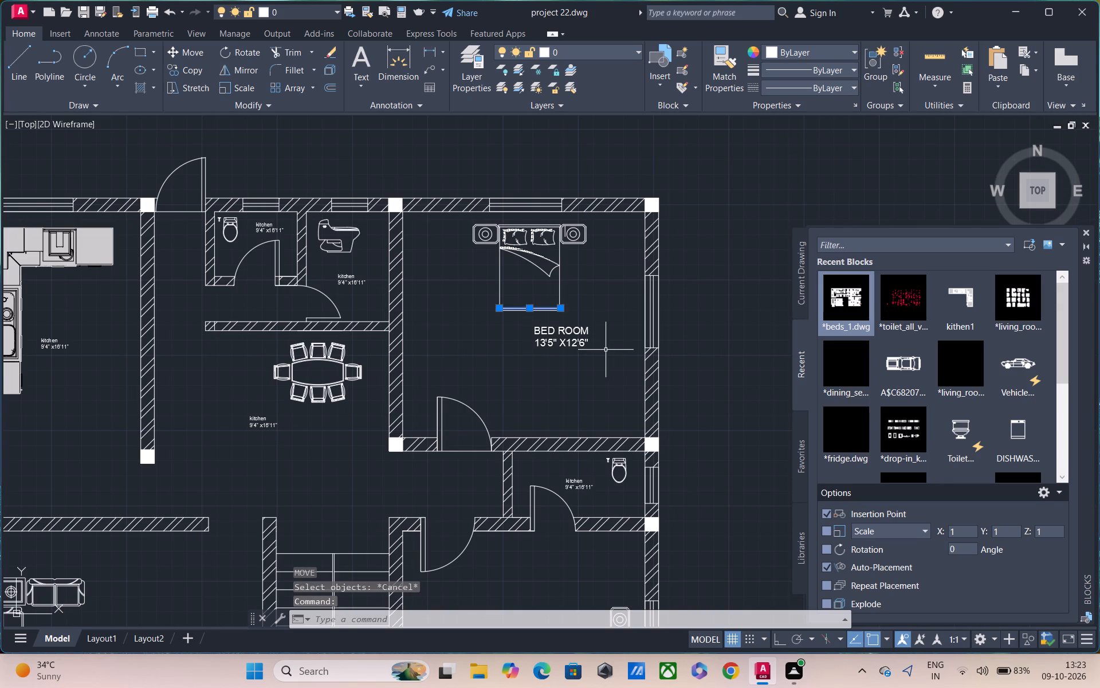
pyautogui.press('Escape')
pyautogui.click(524, 322)
pyautogui.click(595, 372)
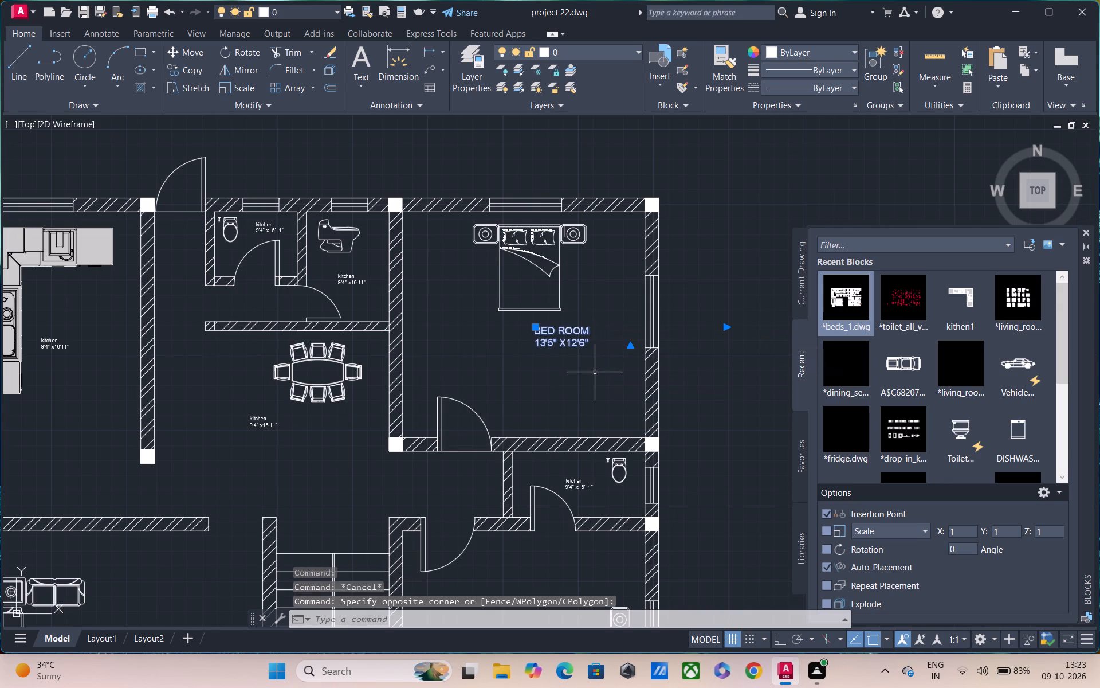
pyautogui.write('CO')
pyautogui.press('space')
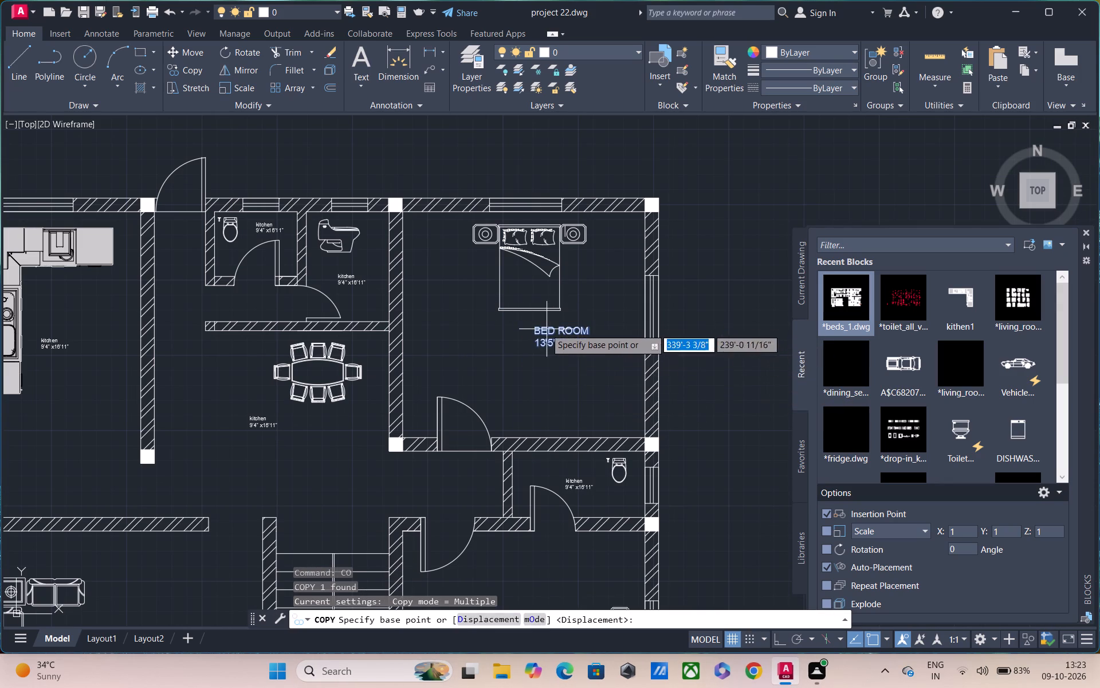
pyautogui.click(545, 329)
pyautogui.moveTo(537, 403); pyautogui.dragTo(509, 252, button='middle')
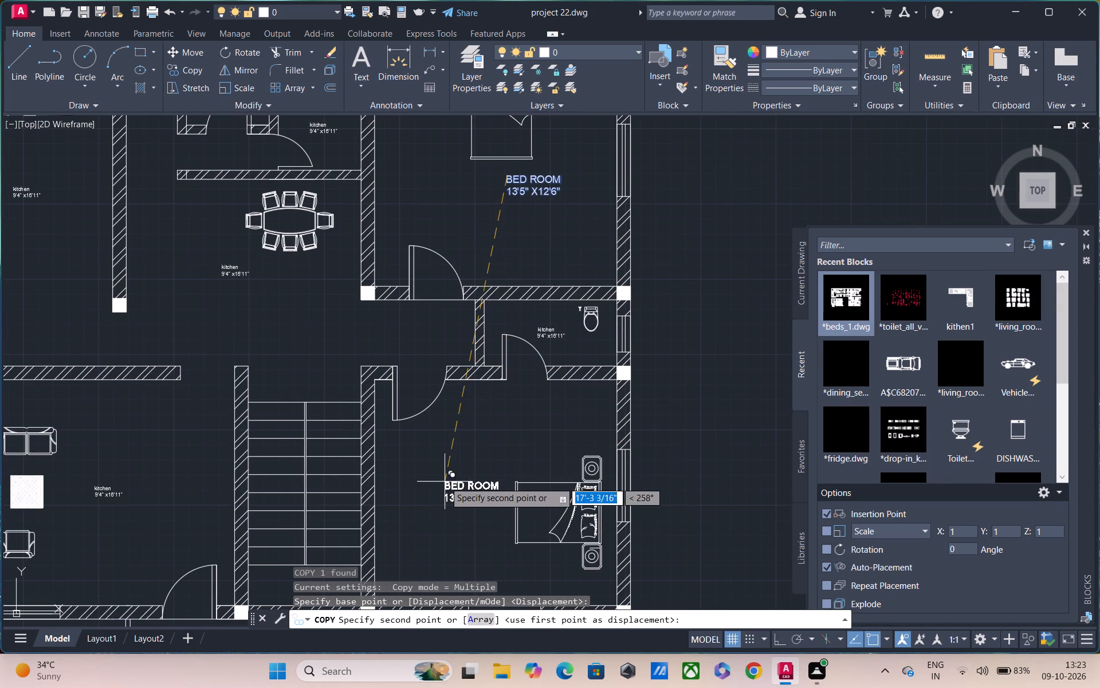
pyautogui.click(445, 482)
pyautogui.press('Escape')
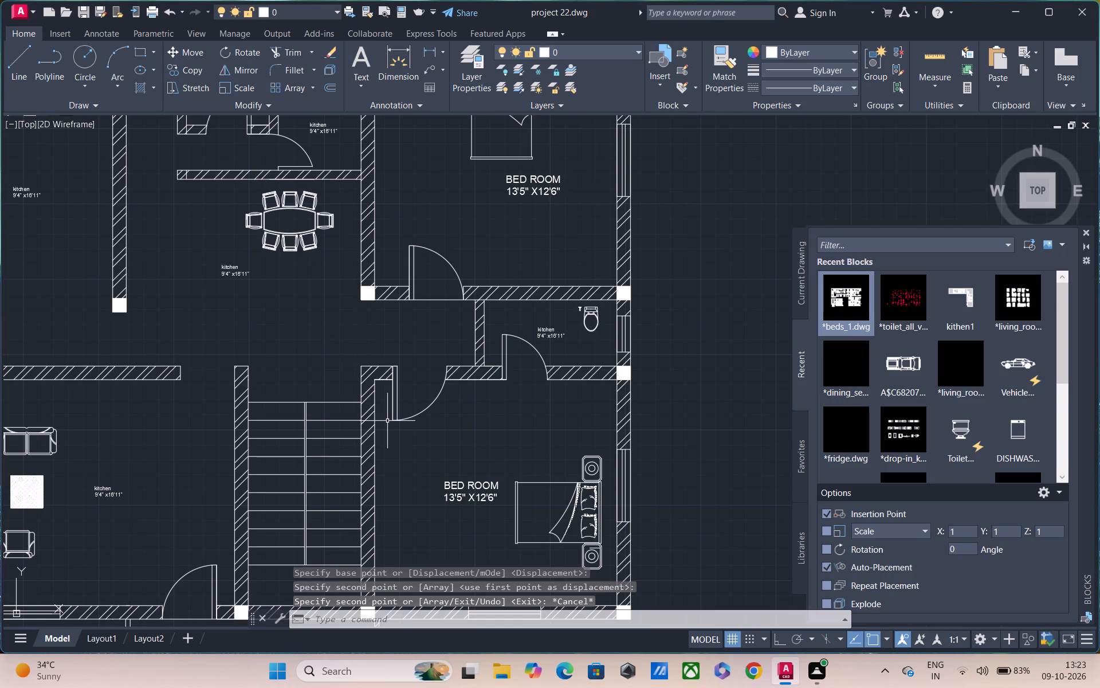
# Match the dining area, small toilet, kitchen and living room labels to the lower-right bedroom label's properties.
pyautogui.write('MA')
pyautogui.press('space')
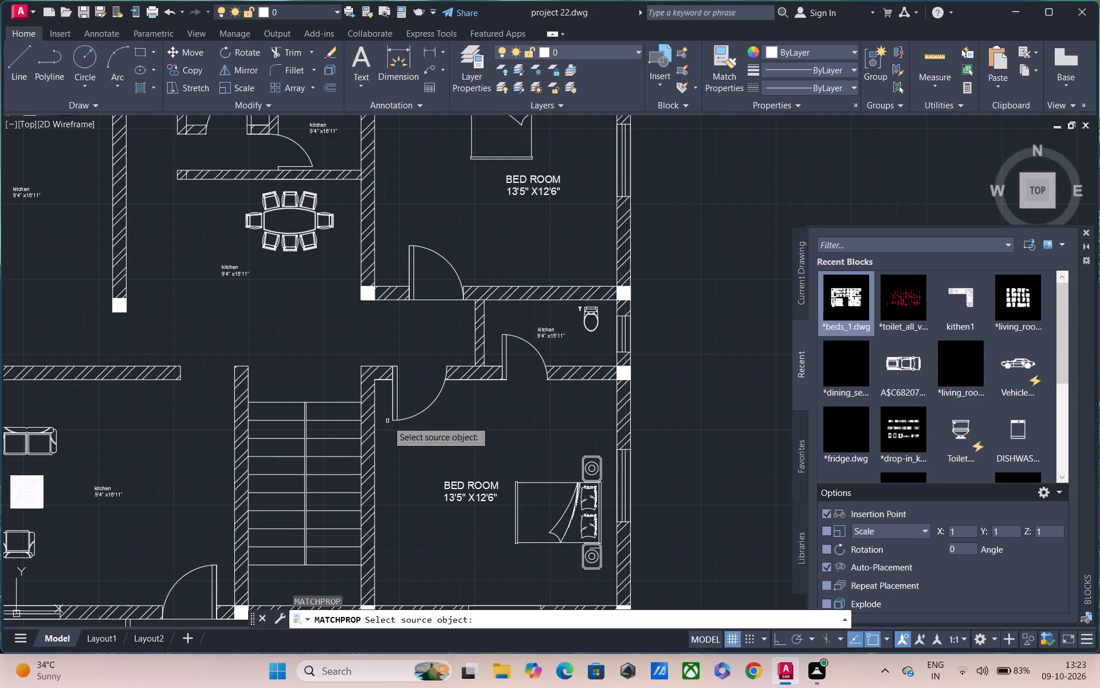
pyautogui.click(461, 495)
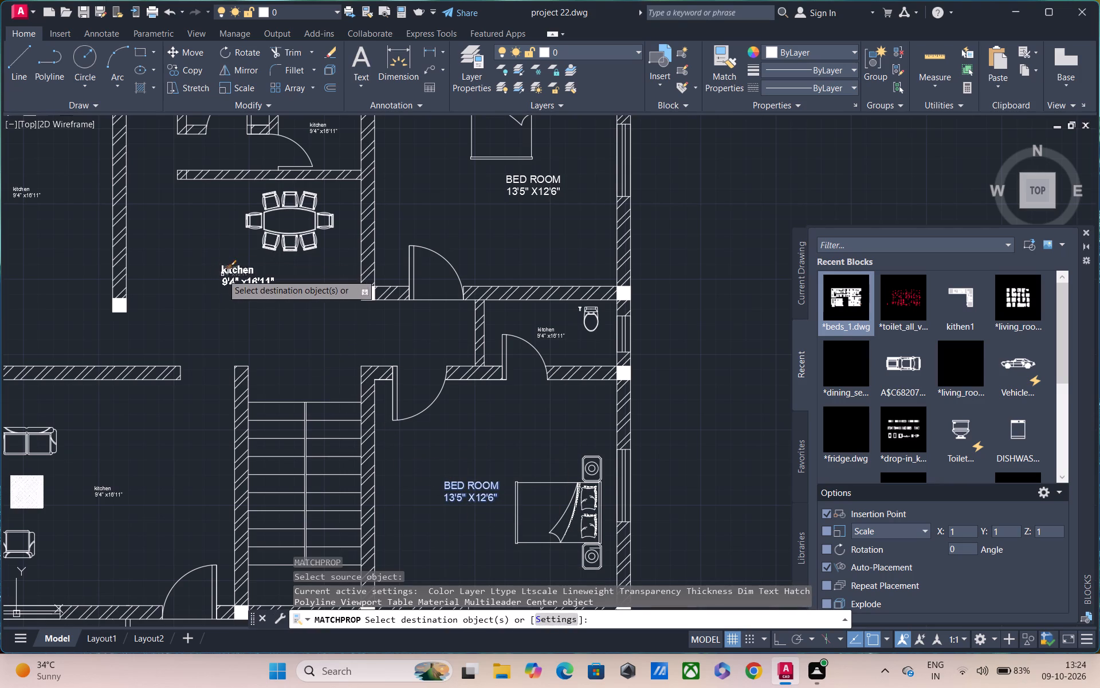
pyautogui.click(223, 274)
pyautogui.click(544, 327)
pyautogui.moveTo(472, 308); pyautogui.dragTo(556, 322, button='middle')
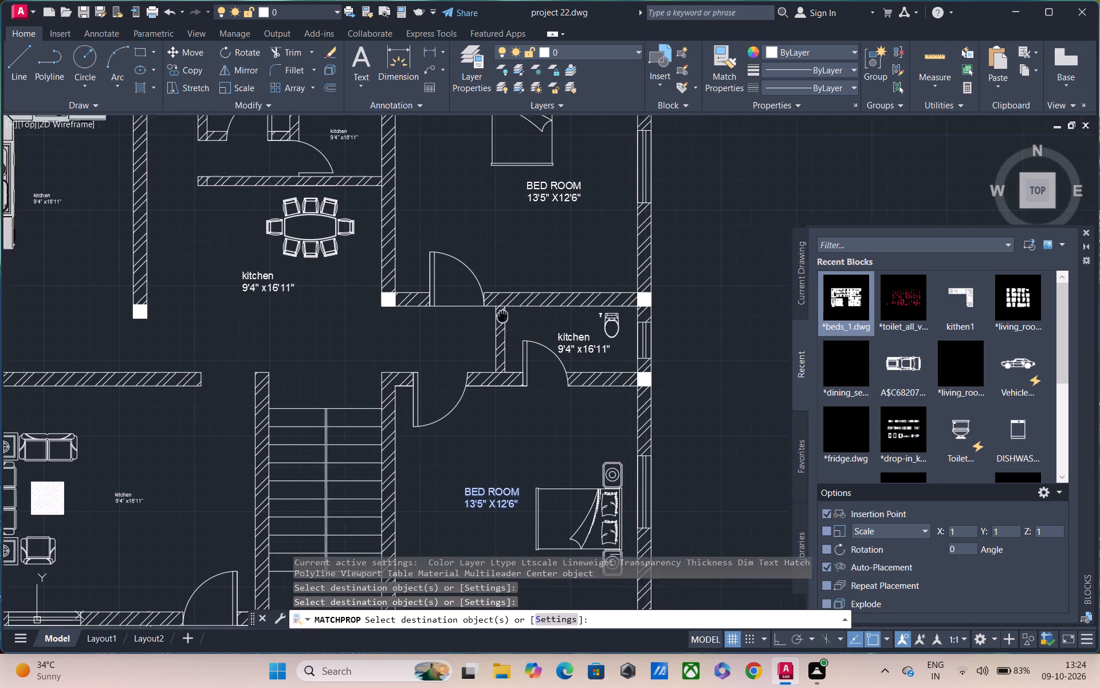
pyautogui.moveTo(556, 322); pyautogui.dragTo(596, 323, button='middle')
pyautogui.click(142, 209)
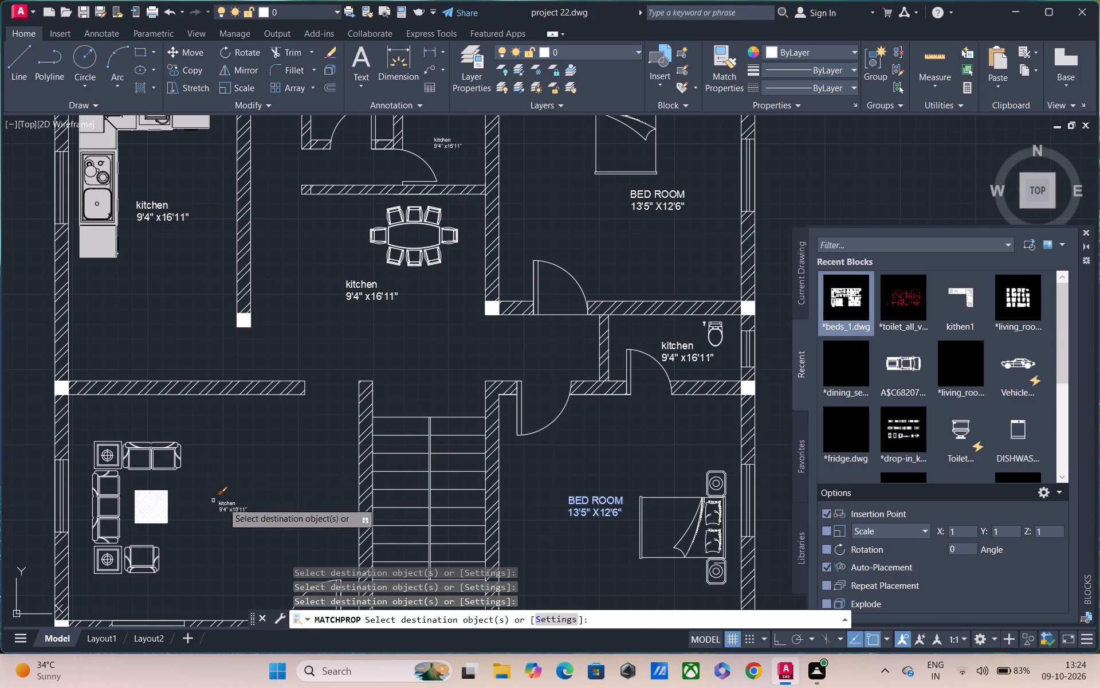
pyautogui.click(243, 492)
pyautogui.click(226, 505)
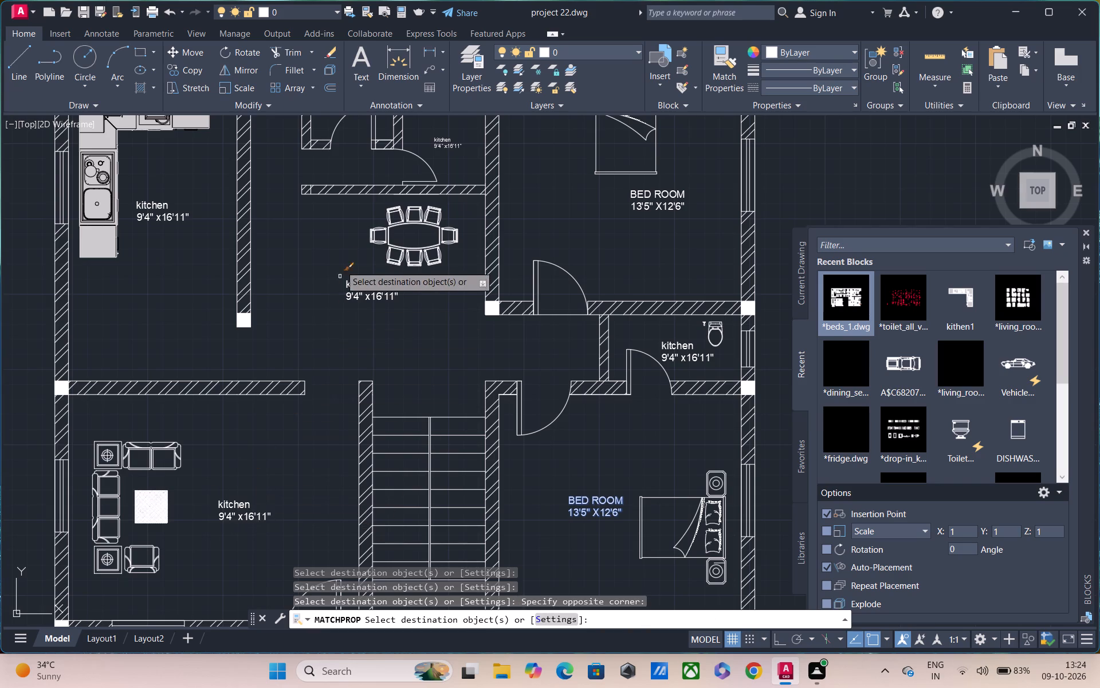
# Apply the same matched label properties to the kitchen labels in the two upper bathrooms and end the matching.
pyautogui.click(446, 141)
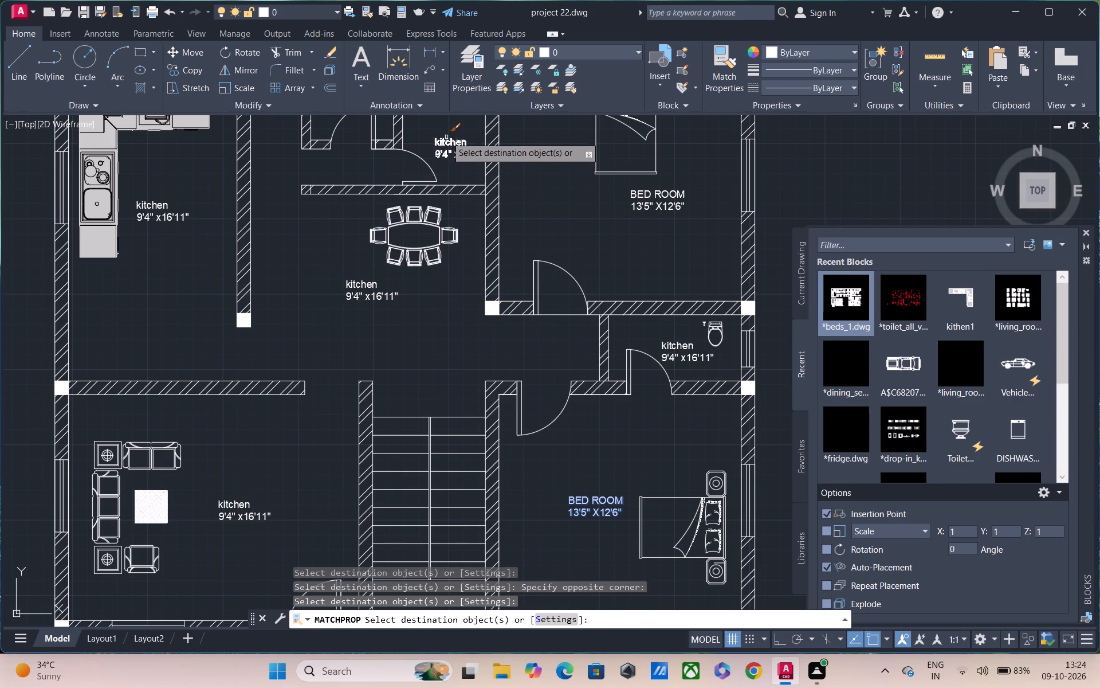
pyautogui.moveTo(449, 159); pyautogui.dragTo(457, 333, button='middle')
pyautogui.click(363, 260)
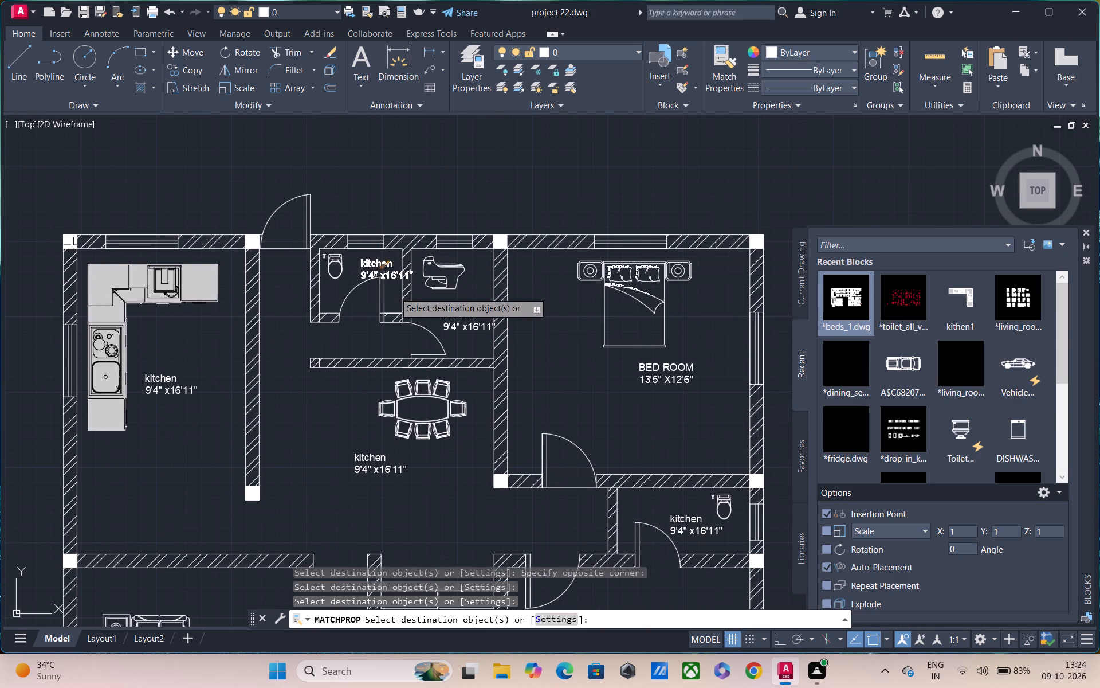
pyautogui.moveTo(382, 271); pyautogui.dragTo(360, 220, button='middle')
pyautogui.press('Escape')
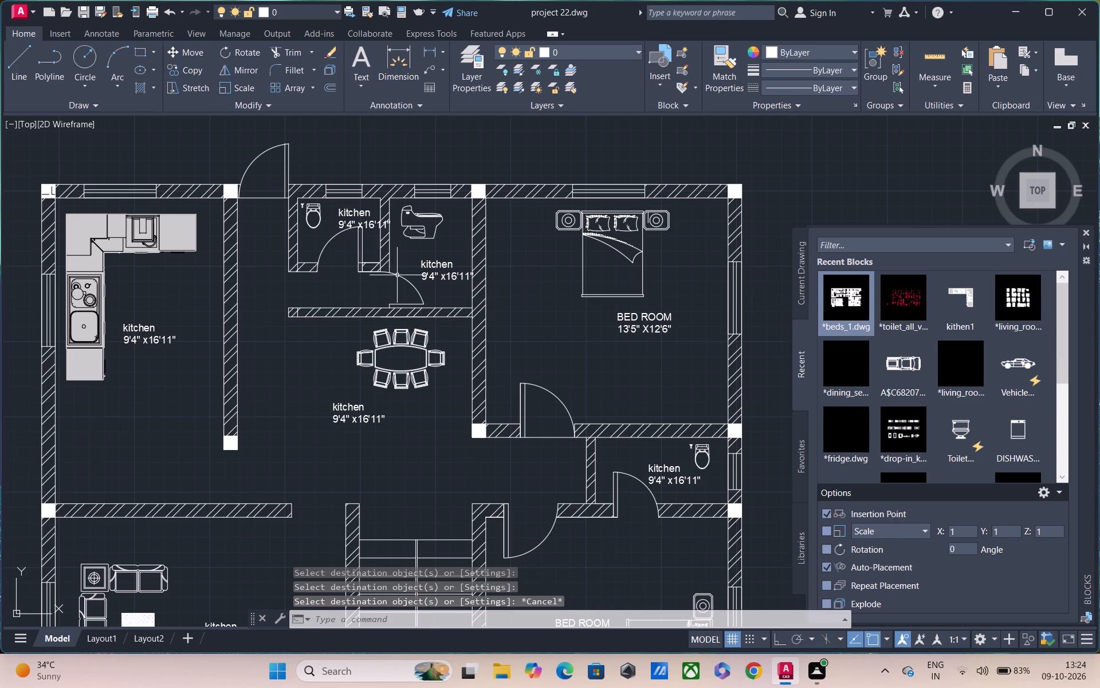
# Add a vertical linear dimension between the inner walls of the small toilet between the two right-hand bedrooms, beside its window.
pyautogui.press('Escape')
pyautogui.moveTo(382, 308); pyautogui.dragTo(317, 122, button='middle')
pyautogui.moveTo(466, 425); pyautogui.dragTo(431, 447, button='middle')
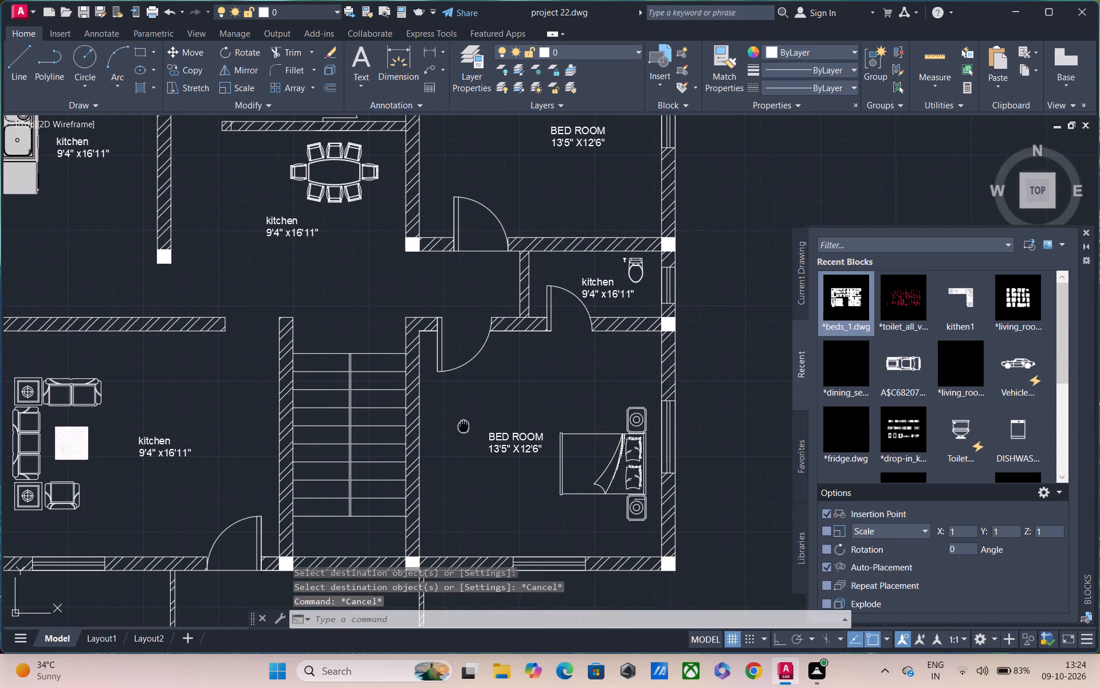
pyautogui.moveTo(431, 447); pyautogui.dragTo(418, 456, button='middle')
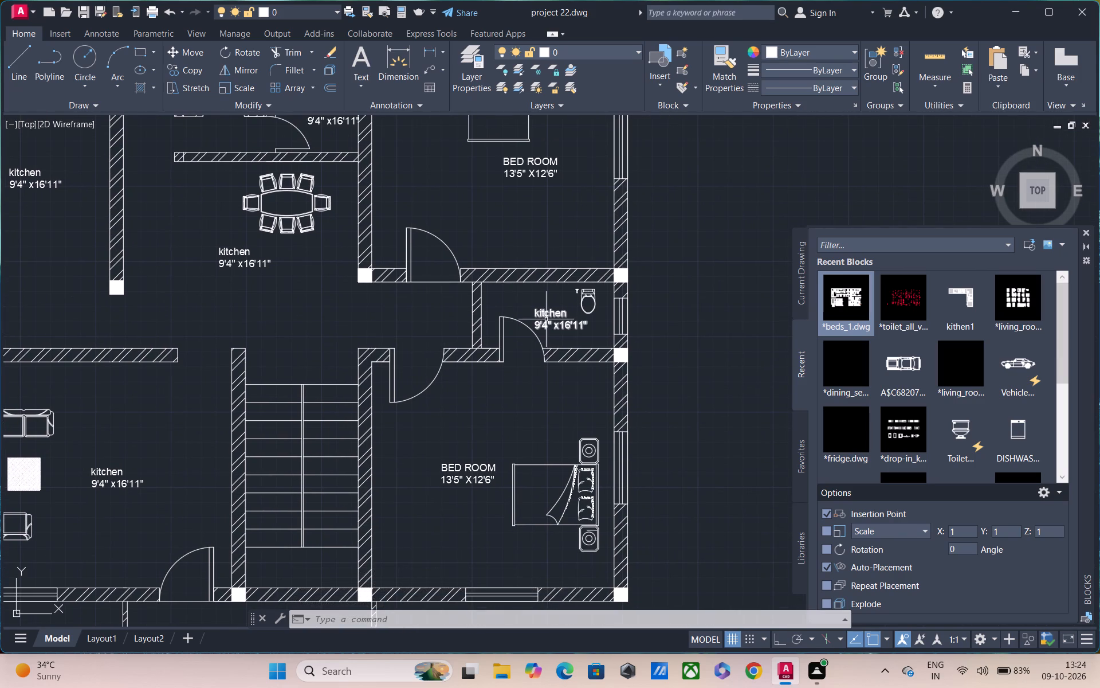
pyautogui.scroll(1, 546, 319)
pyautogui.moveTo(559, 261); pyautogui.dragTo(564, 287, button='middle')
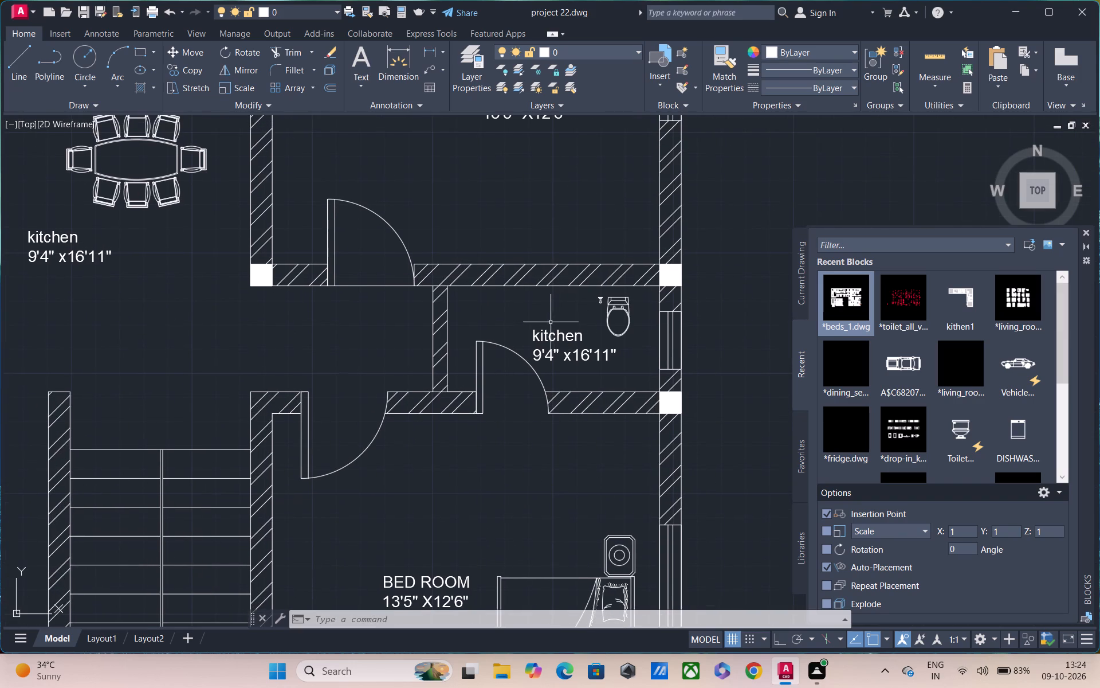
pyautogui.press('Escape')
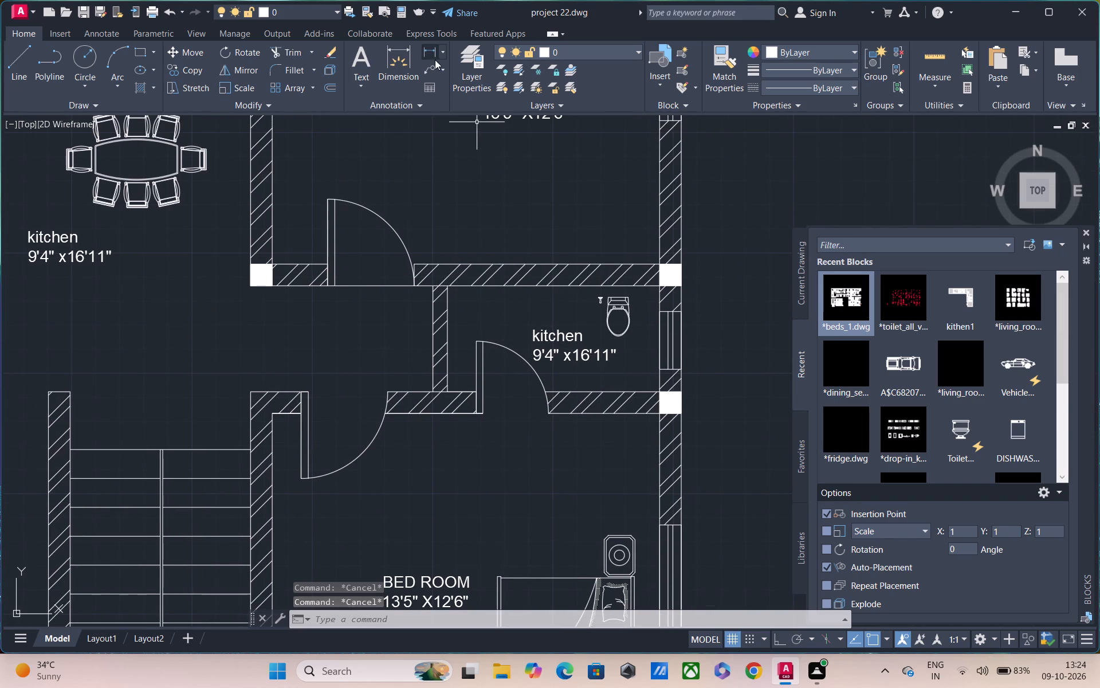
pyautogui.click(433, 58)
pyautogui.click(658, 290)
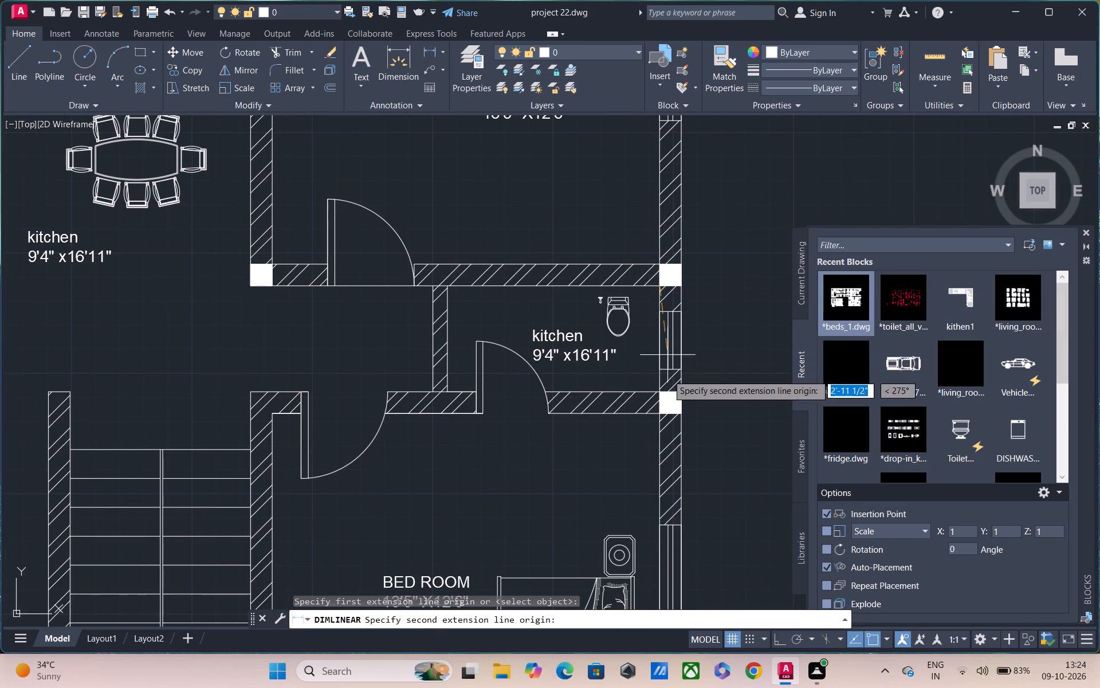
pyautogui.click(658, 390)
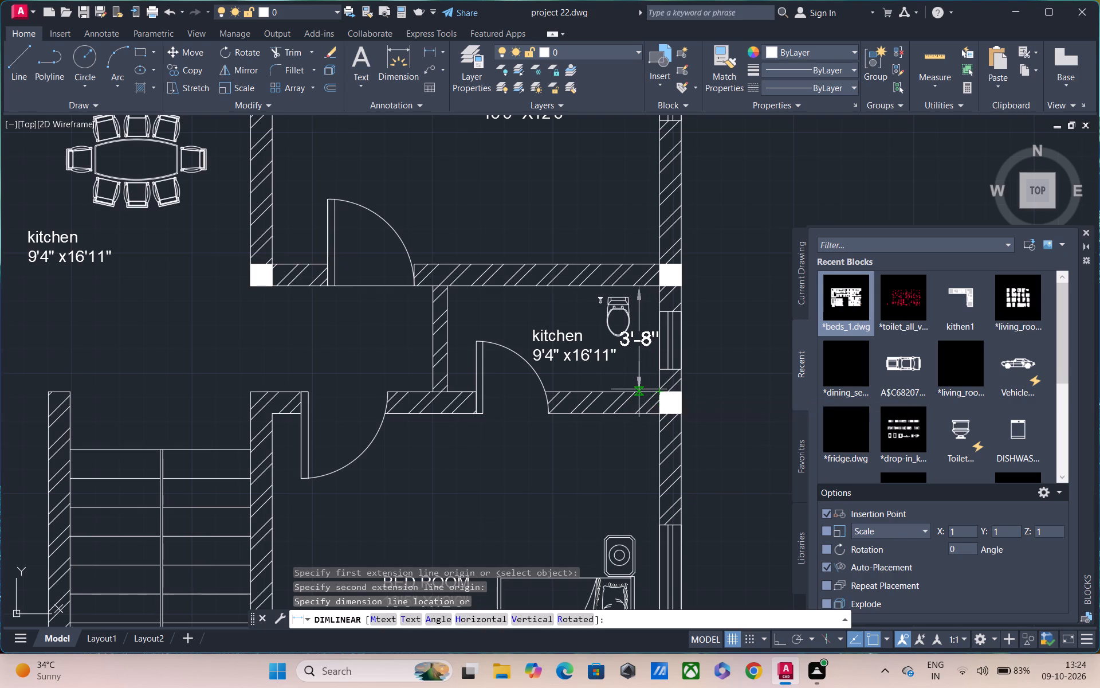
pyautogui.click(641, 389)
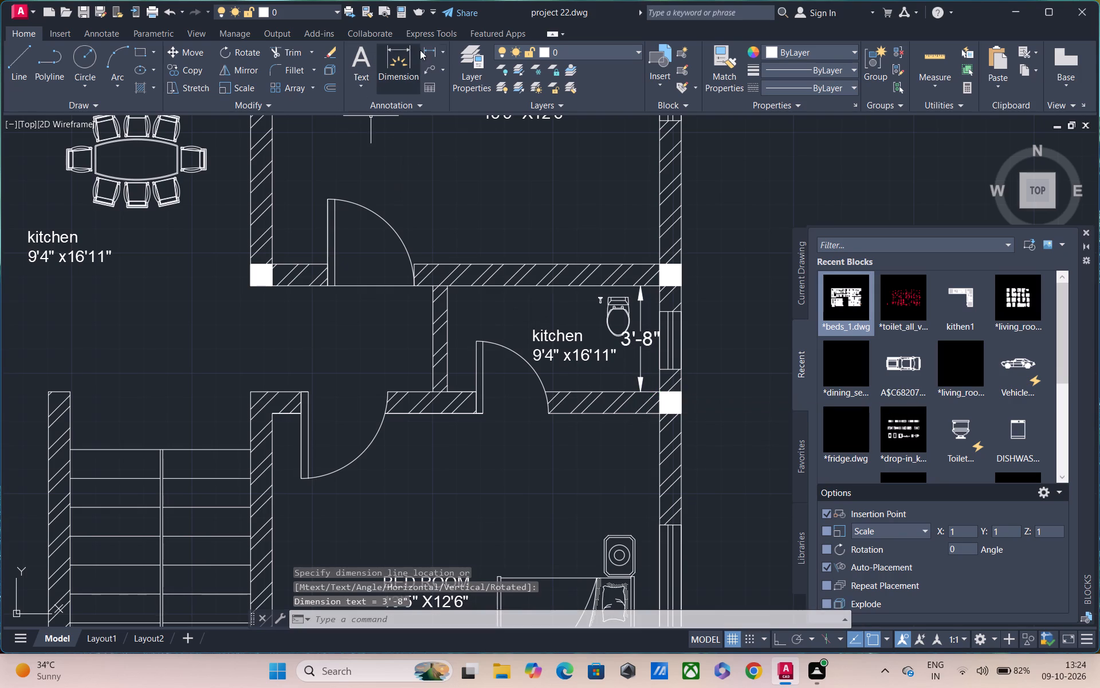
# Add a horizontal linear dimension across the same toilet's inner width, just below its upper wall.
pyautogui.click(426, 49)
pyautogui.click(446, 292)
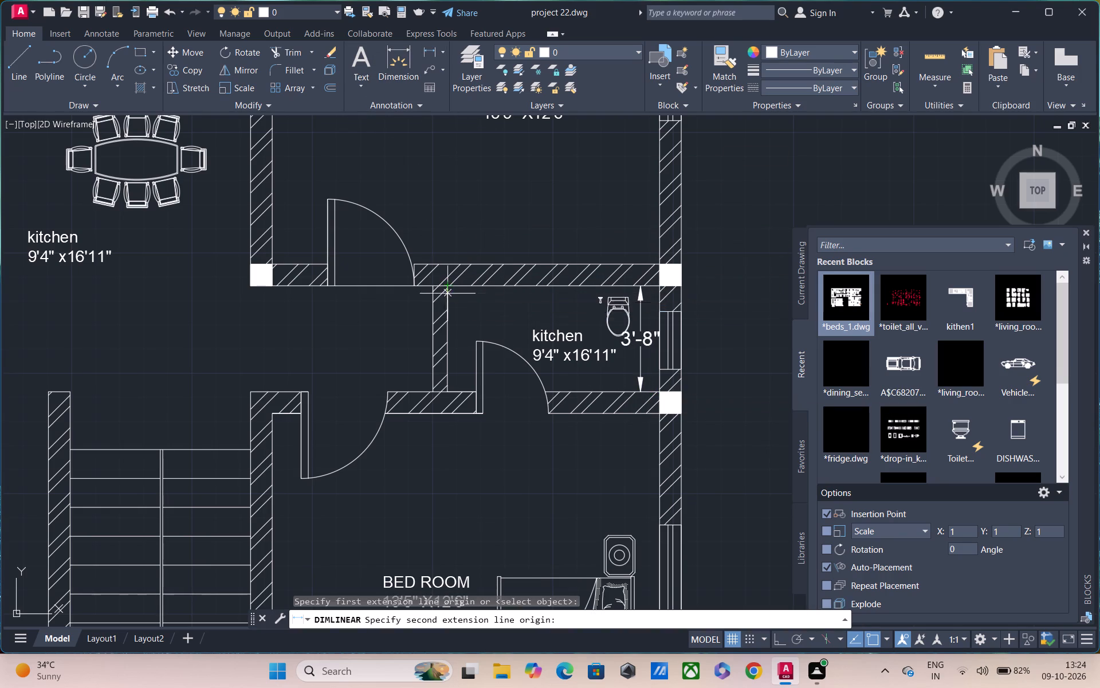
pyautogui.click(657, 288)
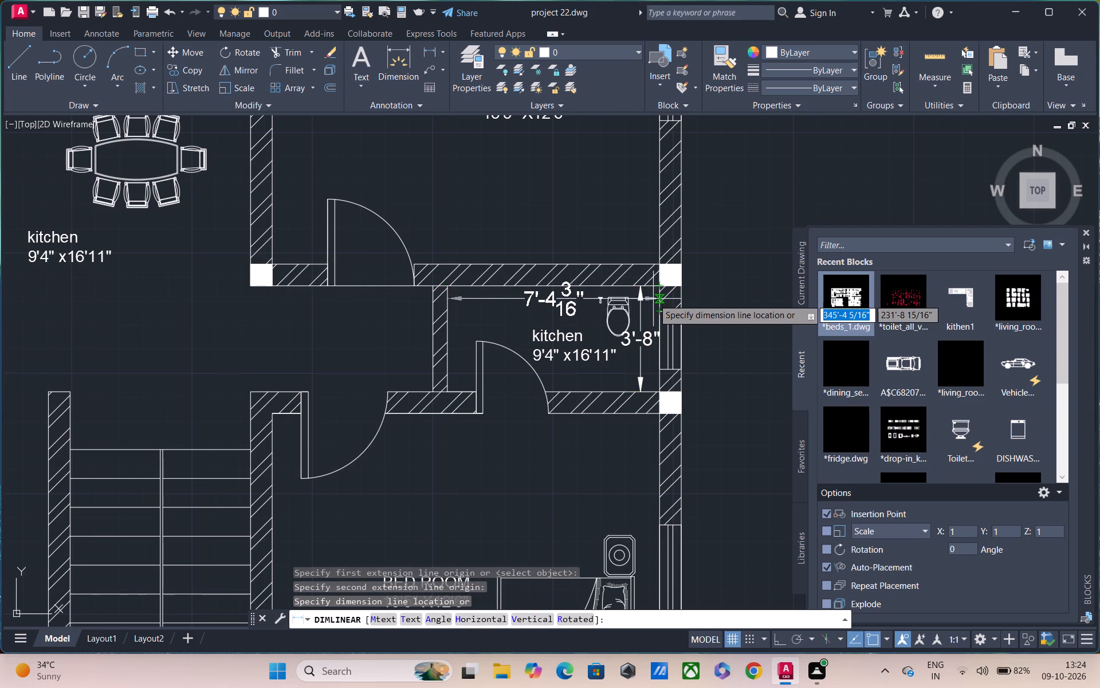
pyautogui.click(653, 299)
pyautogui.press('`')
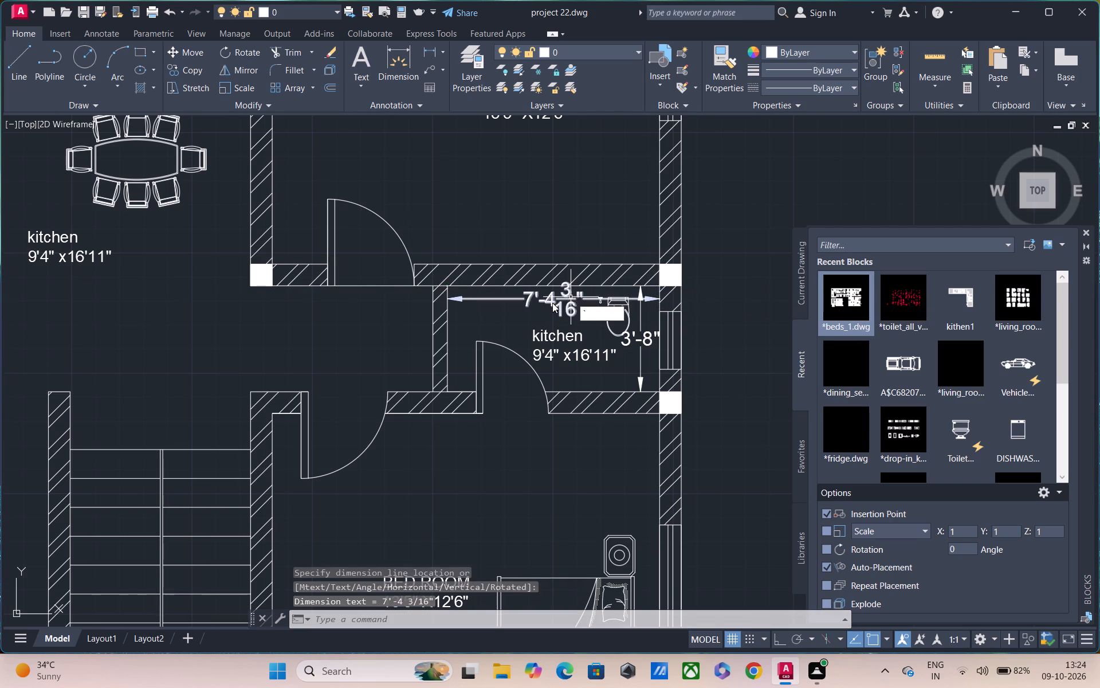
pyautogui.press('Escape')
pyautogui.press('Escape')
# Override the toilet's horizontal dimension text with 8'.
pyautogui.doubleClick(552, 303)
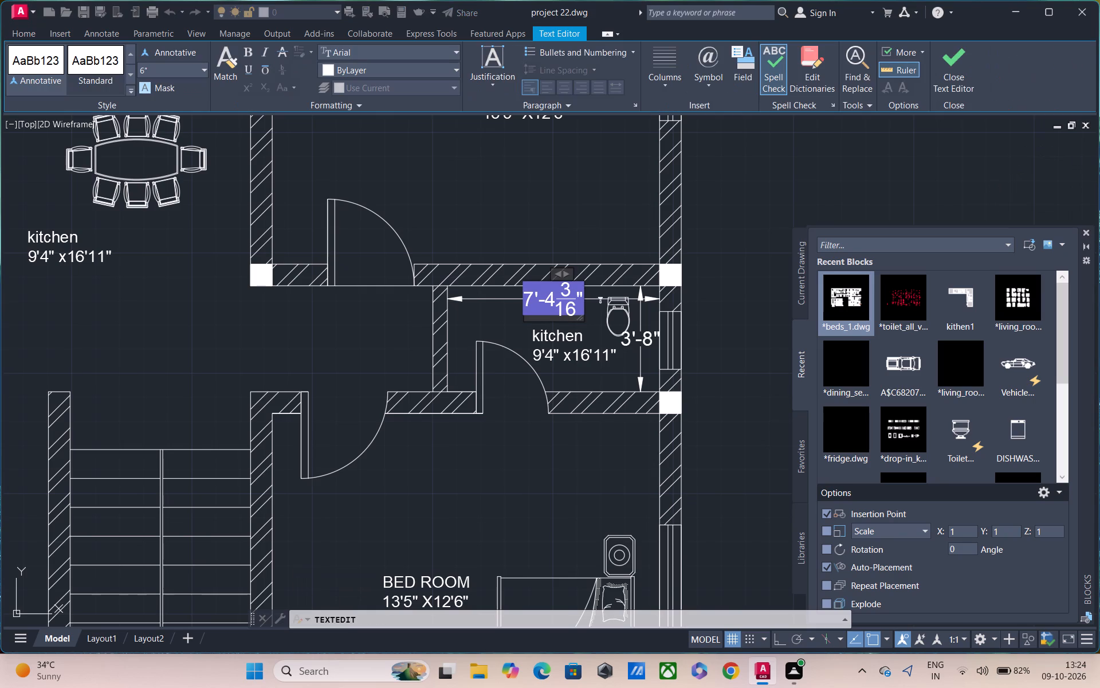
pyautogui.press('BackSpace')
pyautogui.press('4')
pyautogui.press('BackSpace')
pyautogui.press('8')
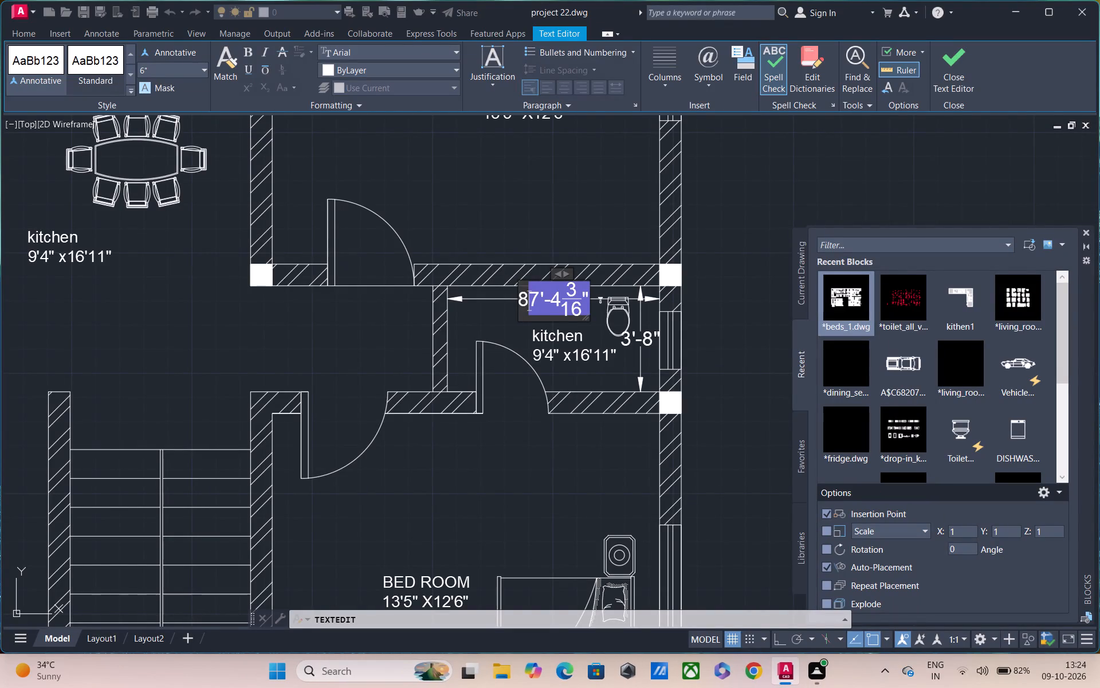
pyautogui.press('BackSpace')
pyautogui.doubleClick(577, 300)
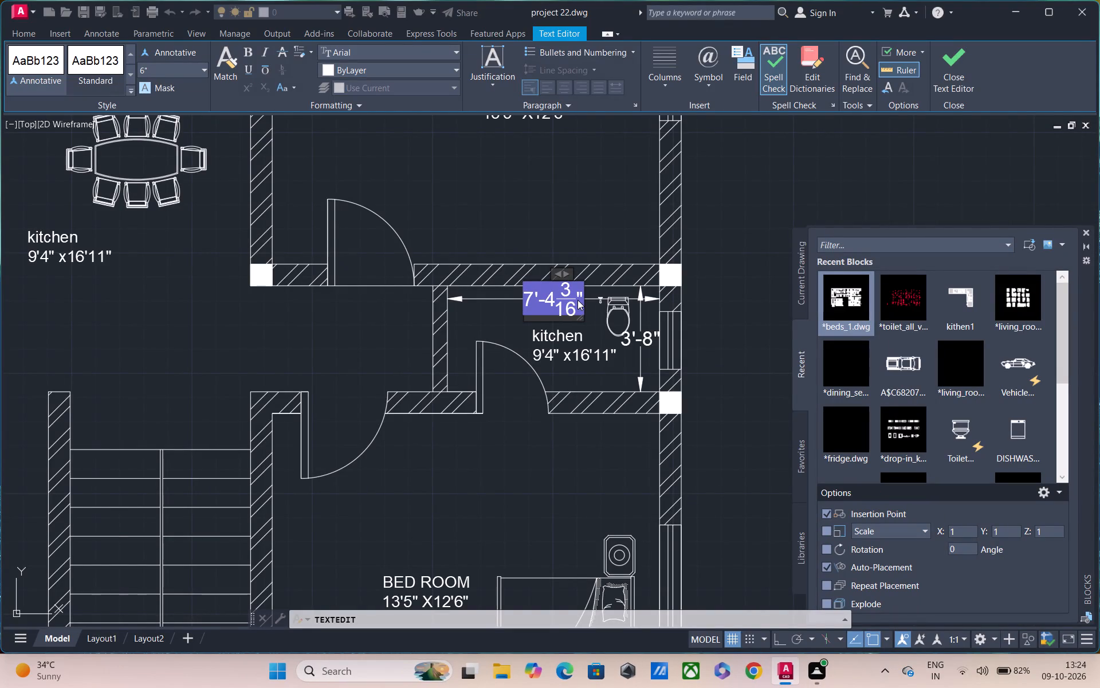
pyautogui.press('BackSpace')
pyautogui.press('8')
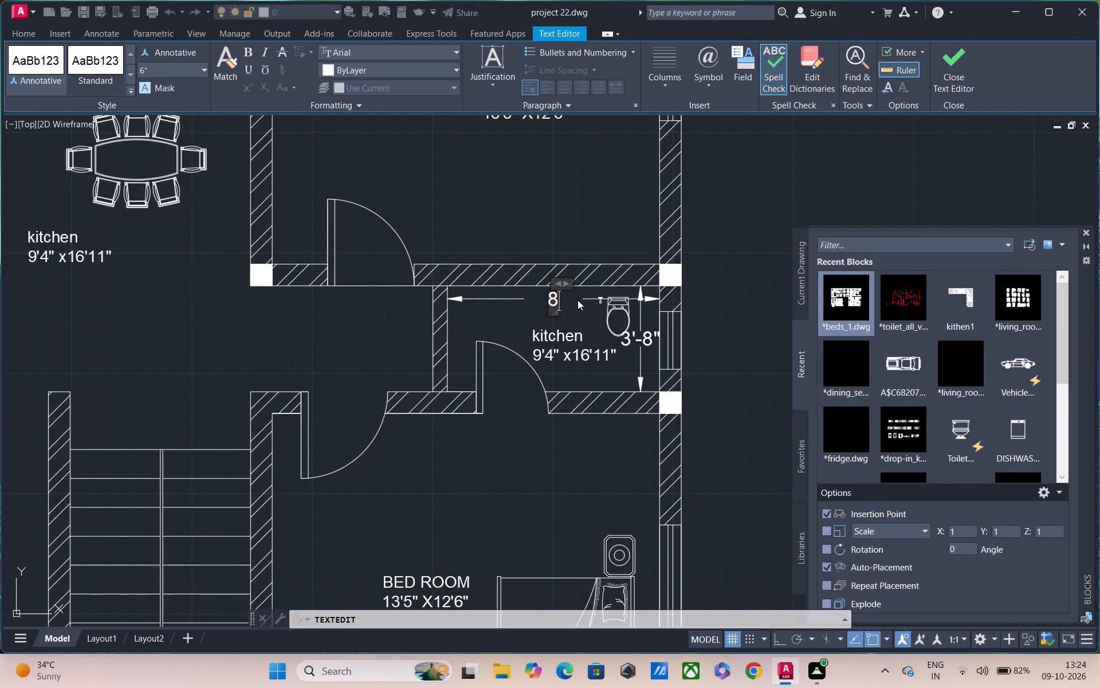
pyautogui.press("'")
pyautogui.click(572, 240)
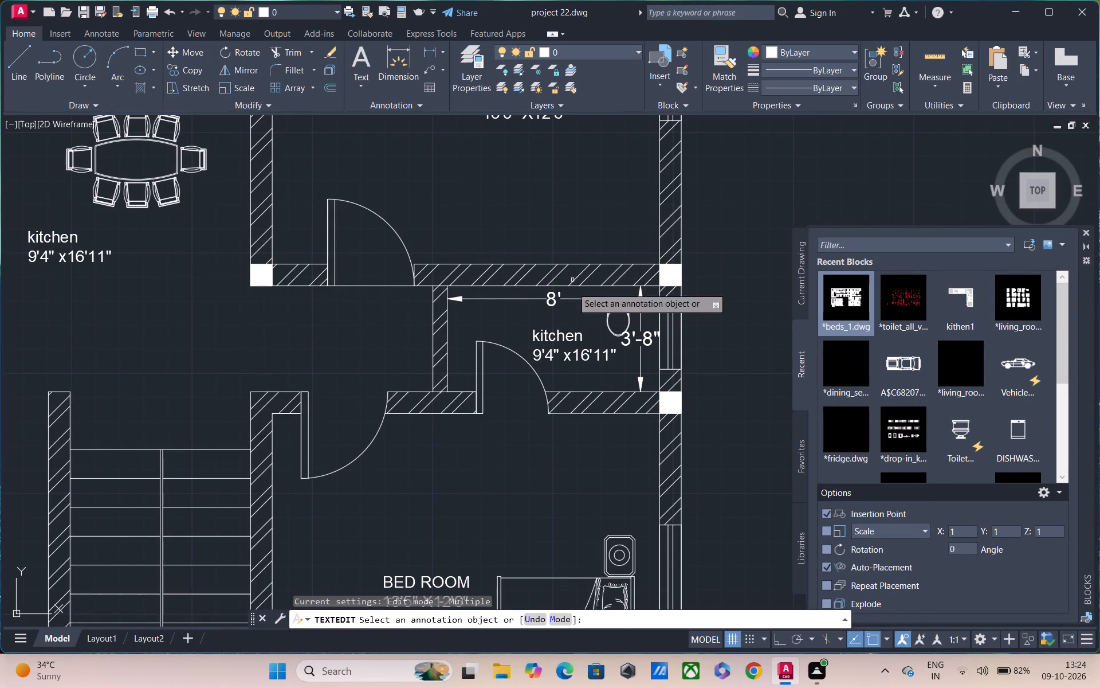
pyautogui.doubleClick(561, 352)
pyautogui.press('Escape')
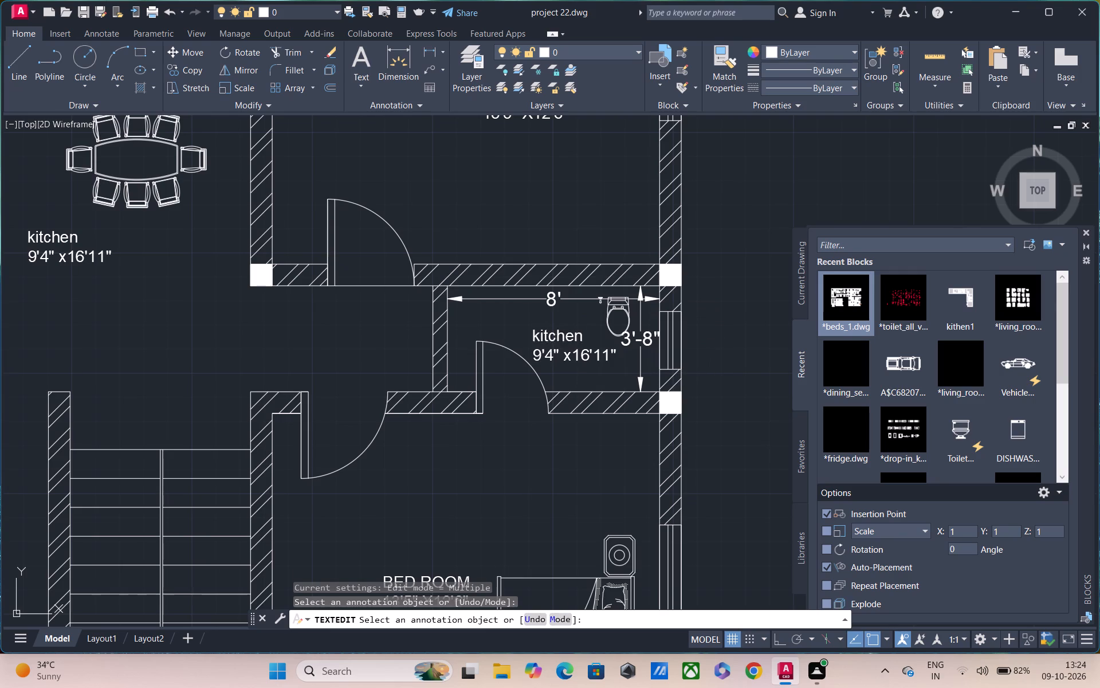
# Replace the whole kitchen label in this small toilet with the text TOILET.
pyautogui.tripleClick(556, 342)
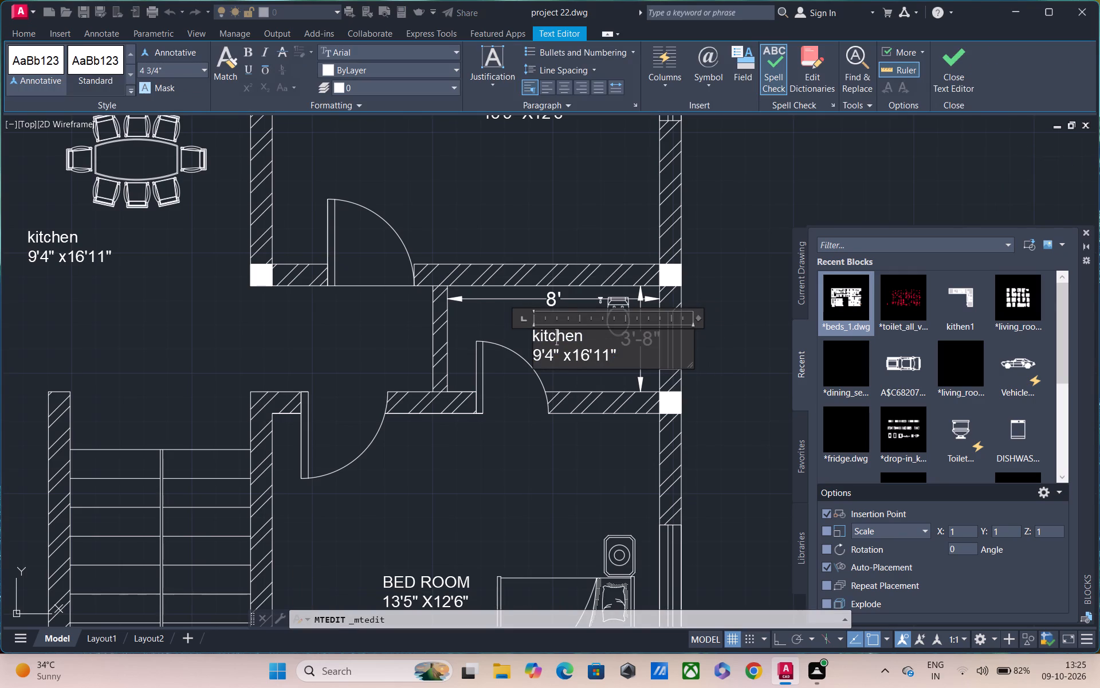
pyautogui.click(619, 352)
pyautogui.press('BackSpace')
pyautogui.press('BackSpace')
pyautogui.press('BackSpace')
pyautogui.press('BackSpace')
pyautogui.press('BackSpace')
pyautogui.press('BackSpace')
pyautogui.press('BackSpace')
pyautogui.press('BackSpace')
pyautogui.press('BackSpace')
pyautogui.press('BackSpace')
pyautogui.press('BackSpace')
pyautogui.press('BackSpace')
pyautogui.press('BackSpace')
pyautogui.press('BackSpace')
pyautogui.press('BackSpace')
pyautogui.press('BackSpace')
pyautogui.press('BackSpace')
pyautogui.press('BackSpace')
pyautogui.press('BackSpace')
pyautogui.press('BackSpace')
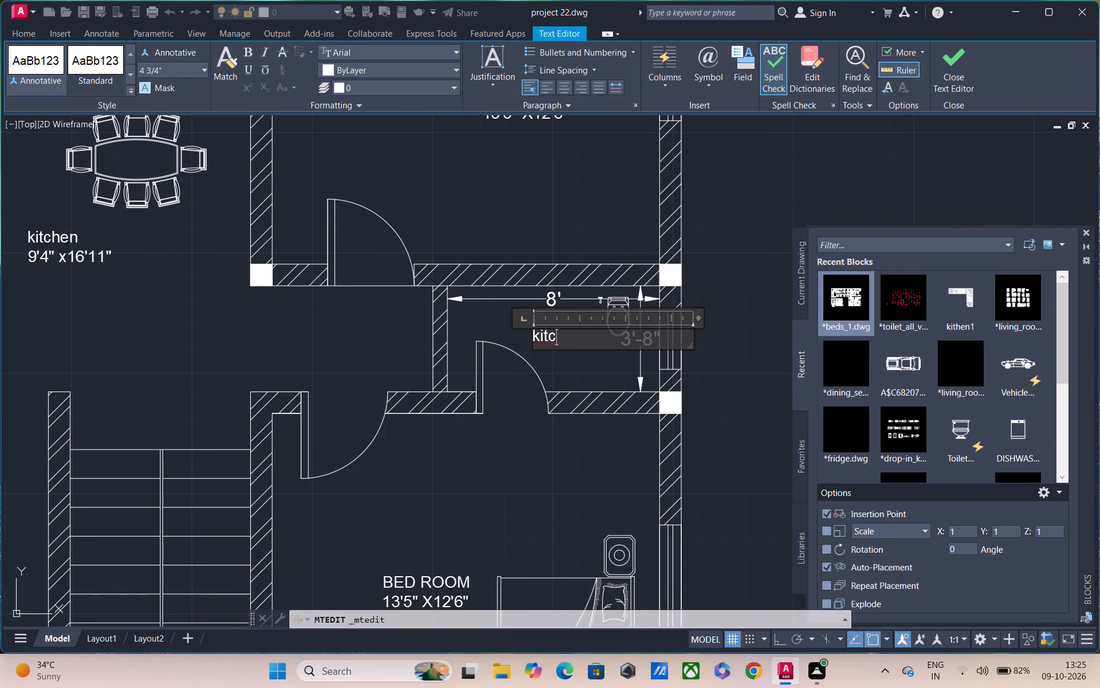
pyautogui.write('TOILET')
pyautogui.click(608, 354)
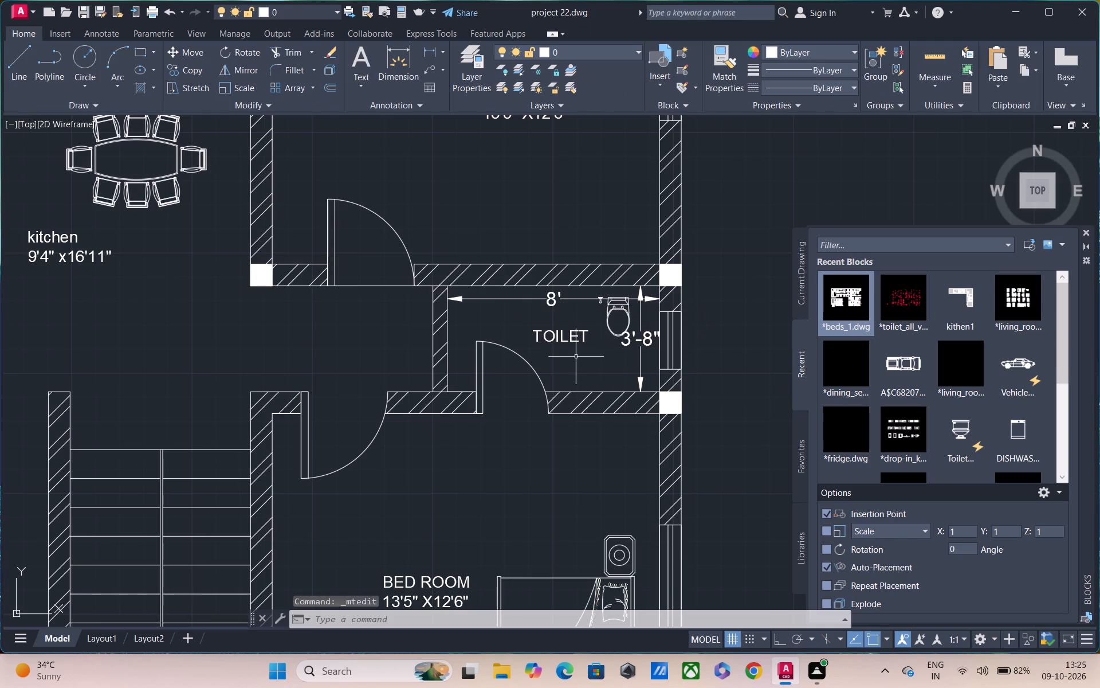
# Replace the kitchen label below the dining table with DINING and, on a second line, 13' 1" X9'6".
pyautogui.scroll(-2, 572, 353)
pyautogui.scroll(1, 561, 359)
pyautogui.moveTo(550, 413); pyautogui.dragTo(550, 395, button='middle')
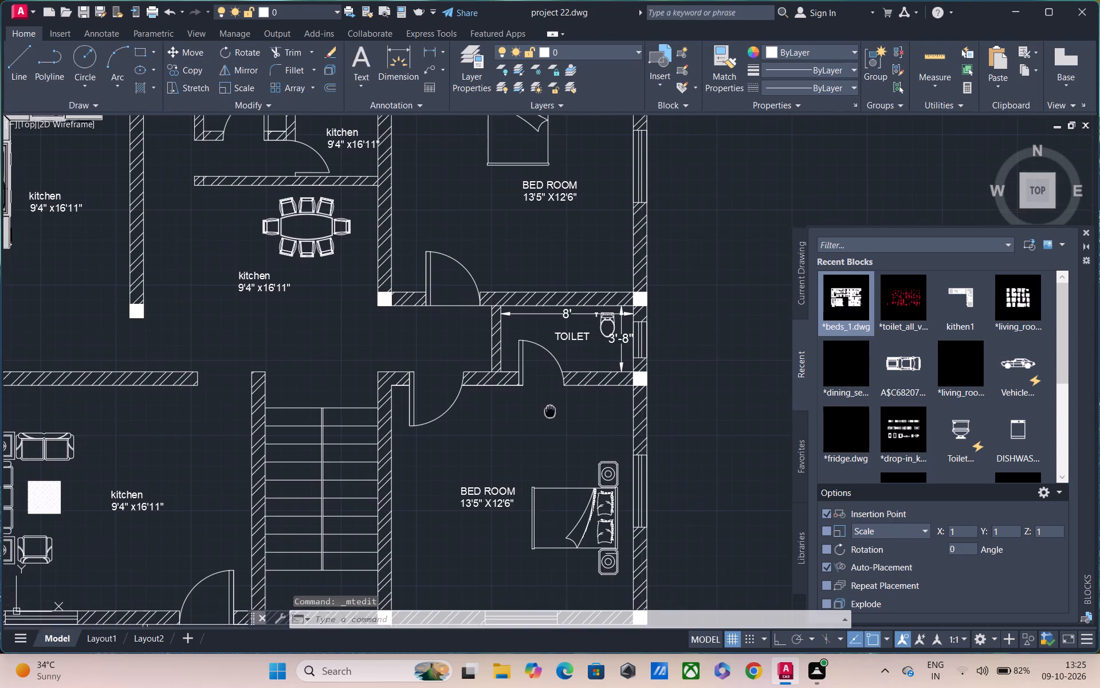
pyautogui.moveTo(550, 395); pyautogui.dragTo(549, 378, button='middle')
pyautogui.moveTo(440, 397); pyautogui.dragTo(517, 420, button='middle')
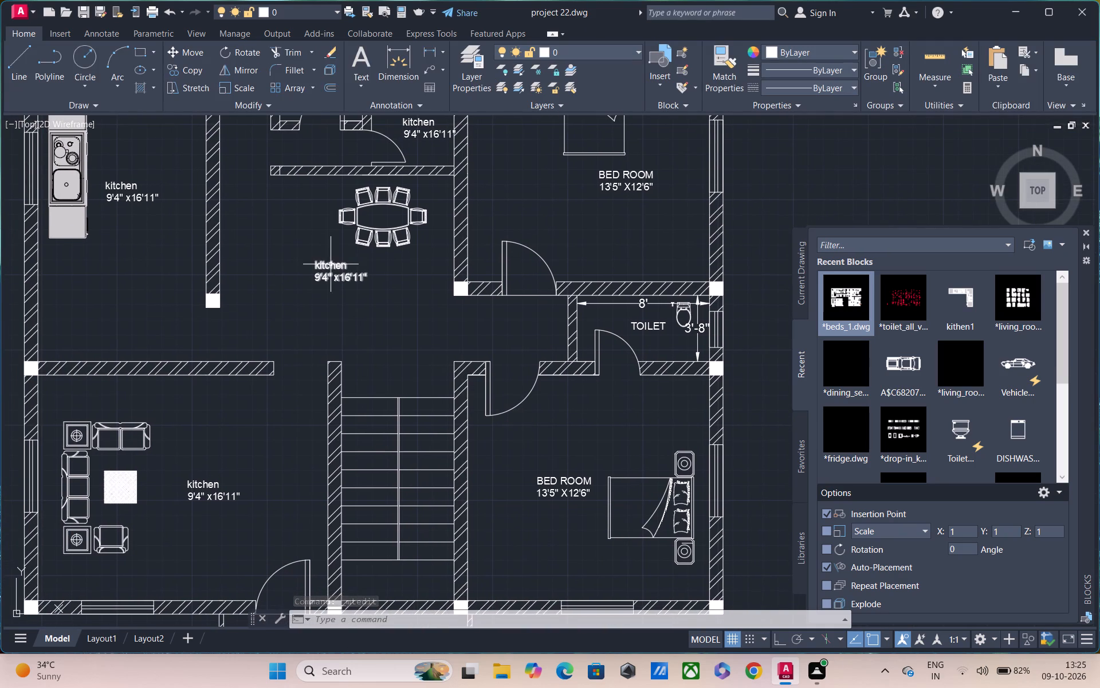
pyautogui.doubleClick(332, 265)
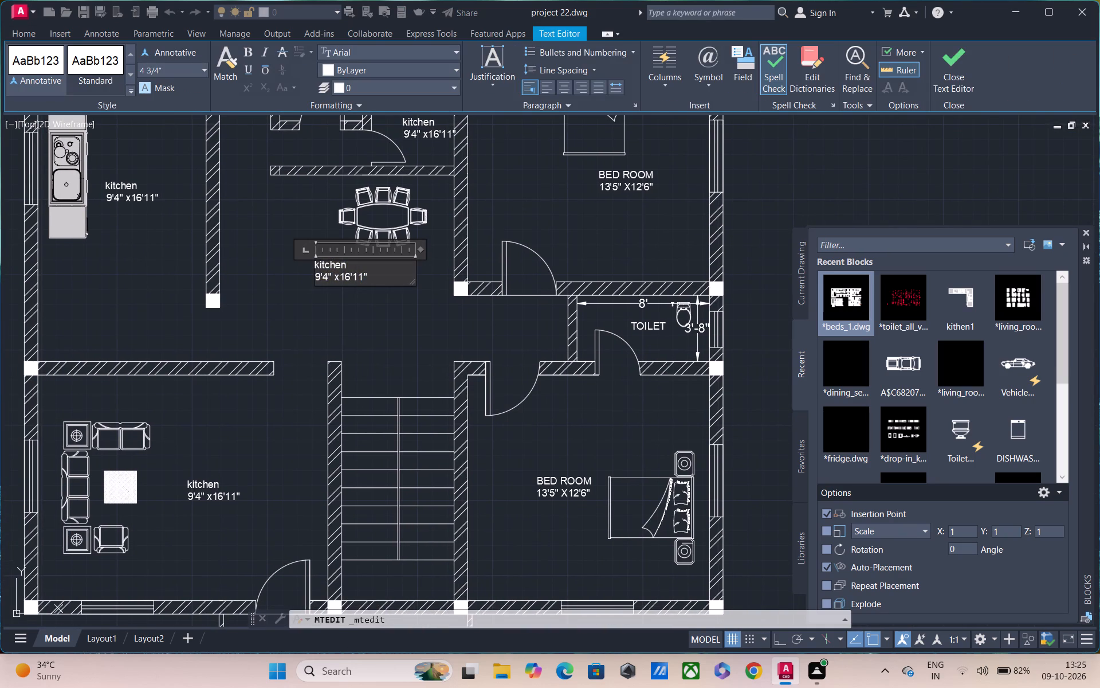
pyautogui.click(372, 280)
pyautogui.press('BackSpace')
pyautogui.press('BackSpace')
pyautogui.press('BackSpace')
pyautogui.press('BackSpace')
pyautogui.press('BackSpace')
pyautogui.press('BackSpace')
pyautogui.press('BackSpace')
pyautogui.press('BackSpace')
pyautogui.press('BackSpace')
pyautogui.press('BackSpace')
pyautogui.press('BackSpace')
pyautogui.press('BackSpace')
pyautogui.press('BackSpace')
pyautogui.press('BackSpace')
pyautogui.press('BackSpace')
pyautogui.press('BackSpace')
pyautogui.press('BackSpace')
pyautogui.press('BackSpace')
pyautogui.press('BackSpace')
pyautogui.press('BackSpace')
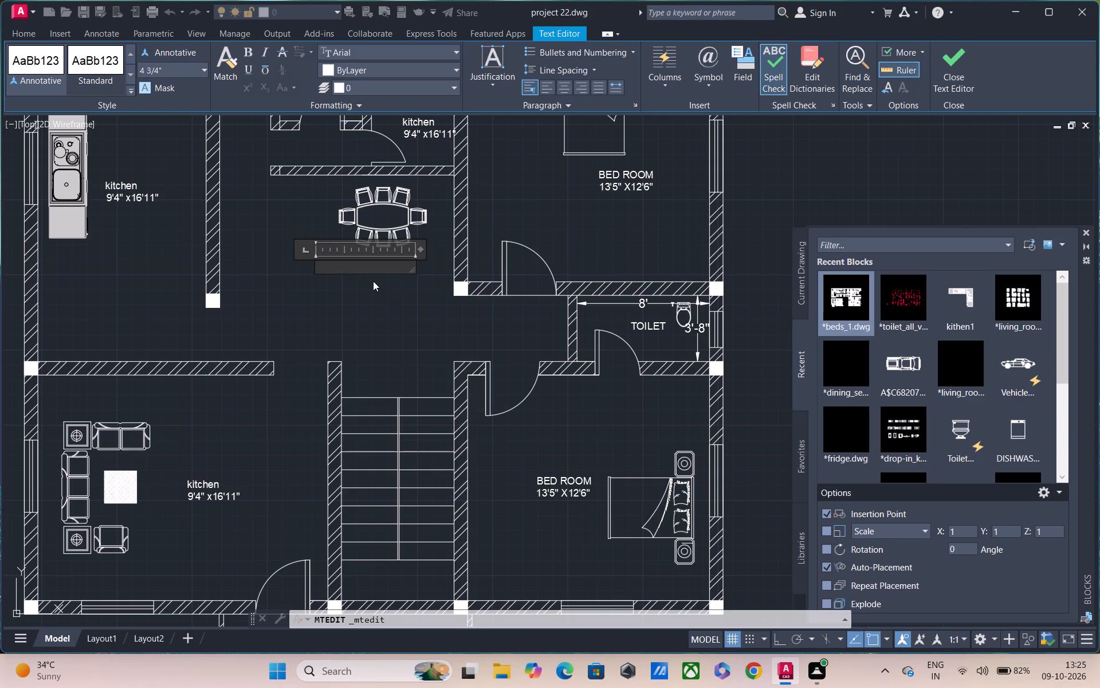
pyautogui.write('DINING')
pyautogui.press('Return')
pyautogui.write("13' 1")
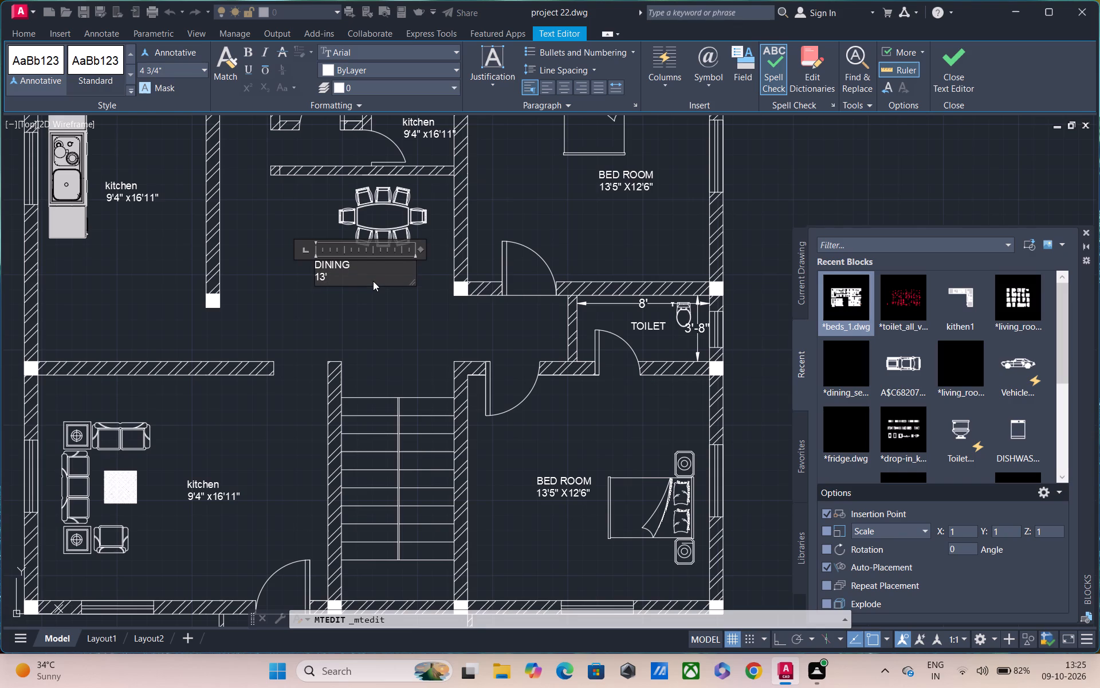
pyautogui.press('BackSpace')
pyautogui.write('1"')
pyautogui.press('space')
pyautogui.write('X')
pyautogui.press('9')
pyautogui.press("'")
pyautogui.press('space')
pyautogui.press('BackSpace')
pyautogui.write('6"')
pyautogui.click(415, 372)
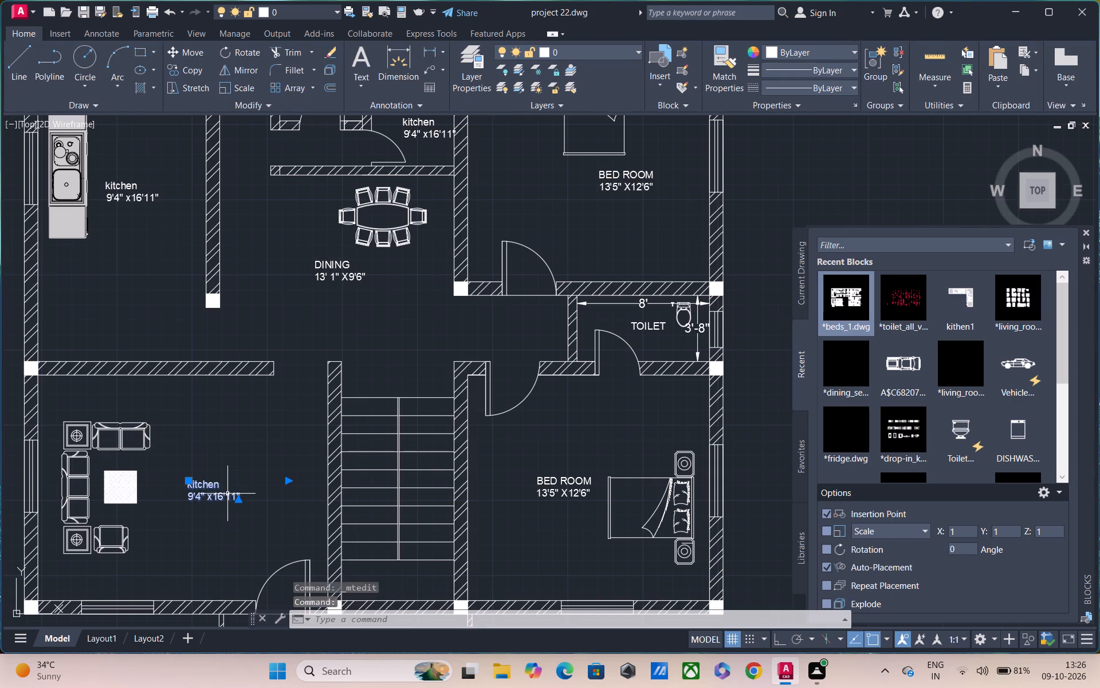
# Replace the kitchen label beside the sofa set with LIVING ROOM and, on a second line, 16'2" X 12'6".
pyautogui.doubleClick(227, 494)
pyautogui.click(246, 500)
pyautogui.press('BackSpace')
pyautogui.press('BackSpace')
pyautogui.press('BackSpace')
pyautogui.press('BackSpace')
pyautogui.press('BackSpace')
pyautogui.press('BackSpace')
pyautogui.press('BackSpace')
pyautogui.press('BackSpace')
pyautogui.press('BackSpace')
pyautogui.press('BackSpace')
pyautogui.press('BackSpace')
pyautogui.press('BackSpace')
pyautogui.press('BackSpace')
pyautogui.press('BackSpace')
pyautogui.press('BackSpace')
pyautogui.press('BackSpace')
pyautogui.press('BackSpace')
pyautogui.press('BackSpace')
pyautogui.press('BackSpace')
pyautogui.press('BackSpace')
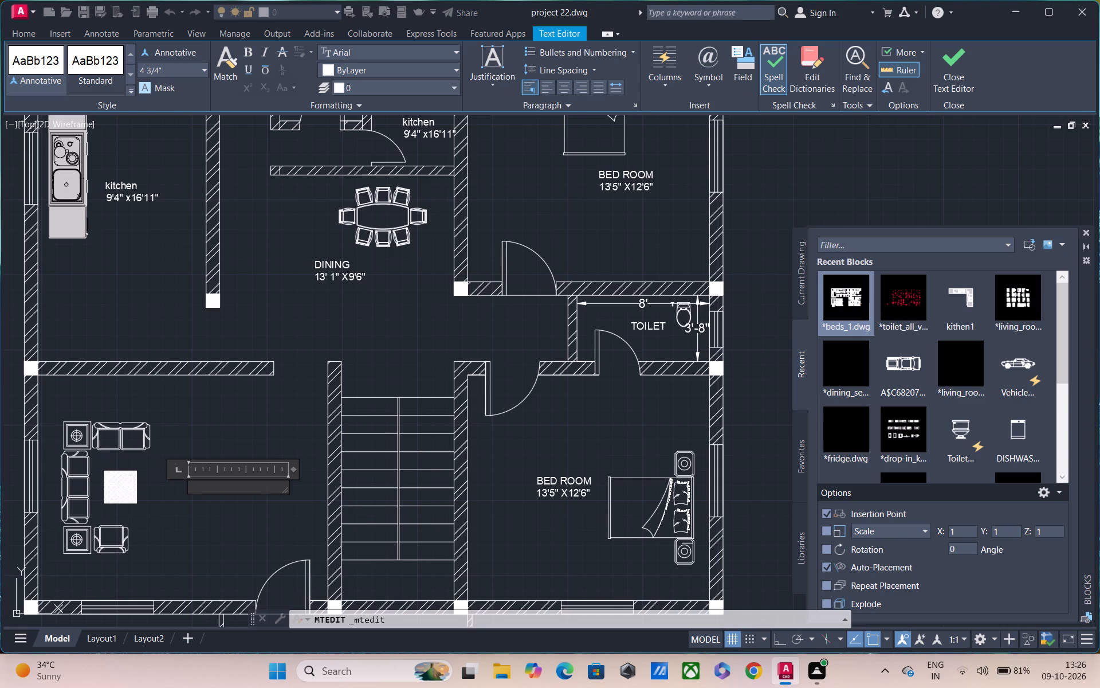
pyautogui.write('LIVING ROO')
pyautogui.press('m')
pyautogui.press('Return')
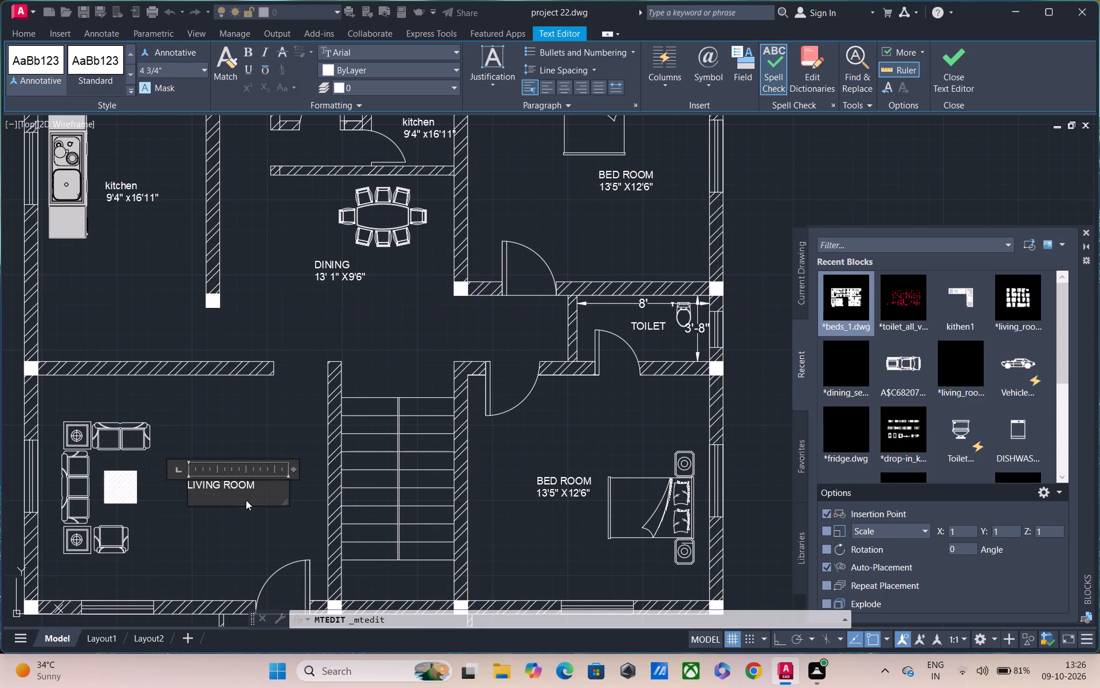
pyautogui.write("16'")
pyautogui.write('2"')
pyautogui.press('space')
pyautogui.write('X')
pyautogui.press('space')
pyautogui.write('12\'6"')
pyautogui.moveTo(251, 535); pyautogui.dragTo(252, 546)
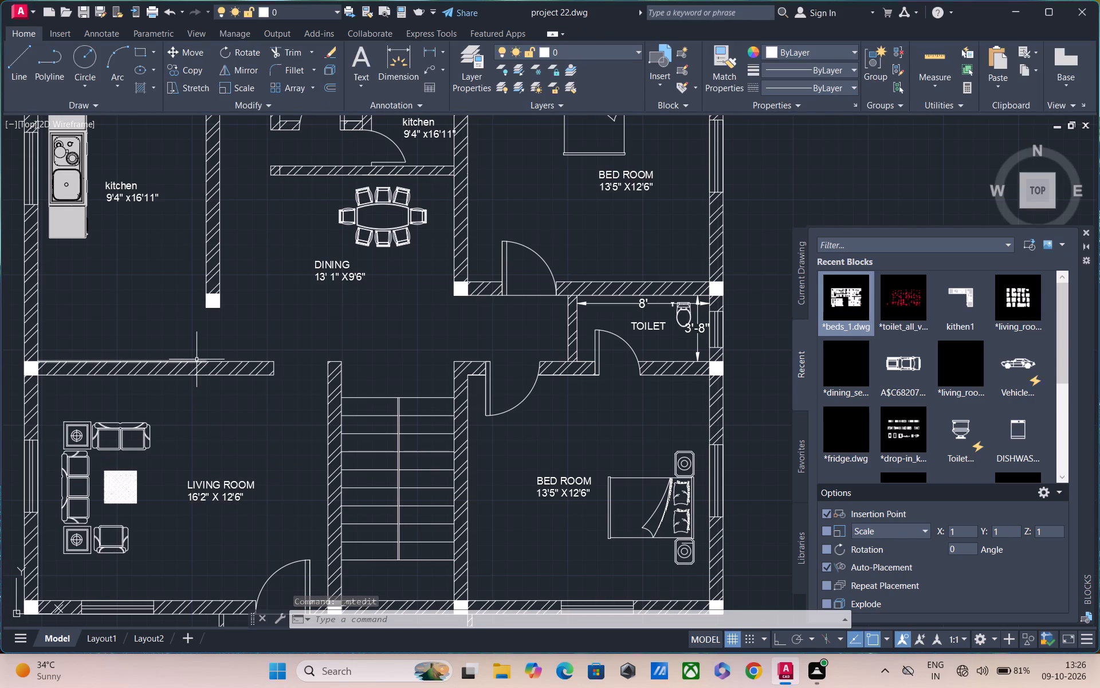
# Copy the lower bedroom's BED ROOM label to the clear space just below the stair treads.
pyautogui.scroll(-1, 194, 352)
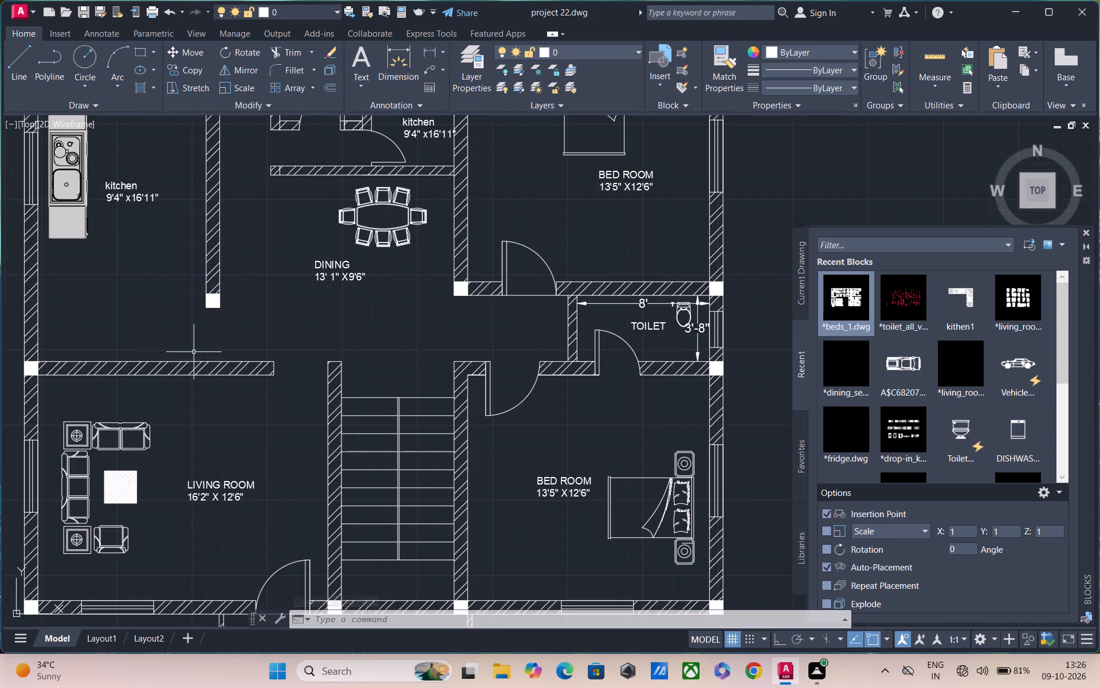
pyautogui.scroll(2, 380, 414)
pyautogui.moveTo(397, 415); pyautogui.dragTo(403, 416)
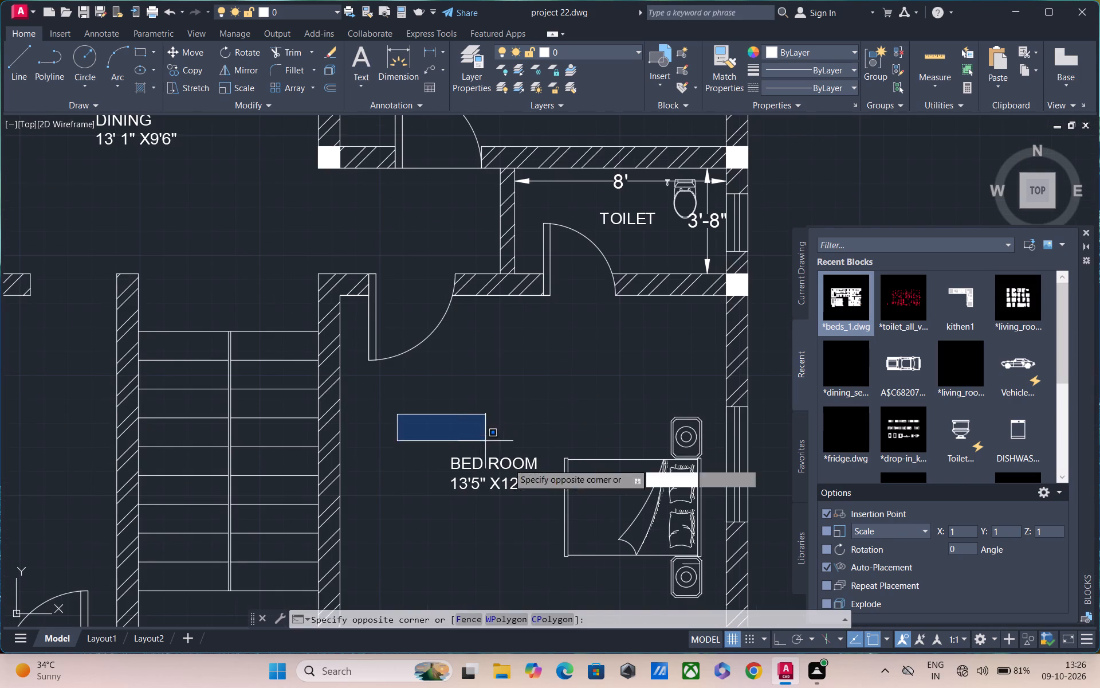
pyautogui.click(545, 513)
pyautogui.write('CO')
pyautogui.press('space')
pyautogui.click(493, 475)
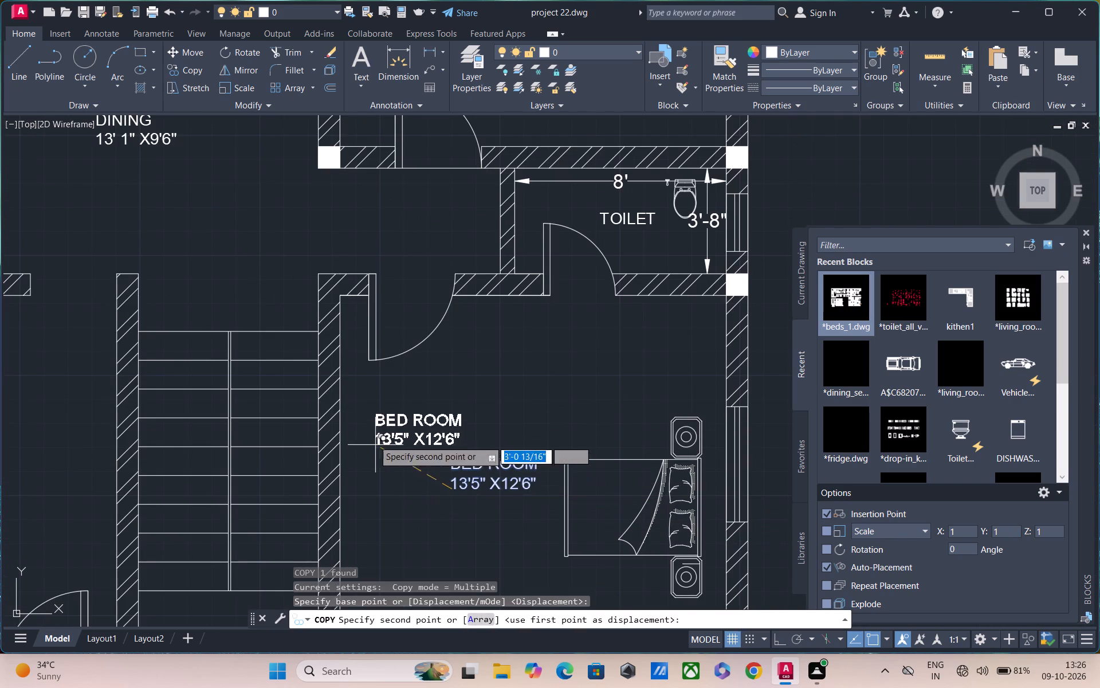
pyautogui.moveTo(372, 428); pyautogui.dragTo(378, 271, button='middle')
pyautogui.scroll(1, 218, 478)
pyautogui.click(202, 480)
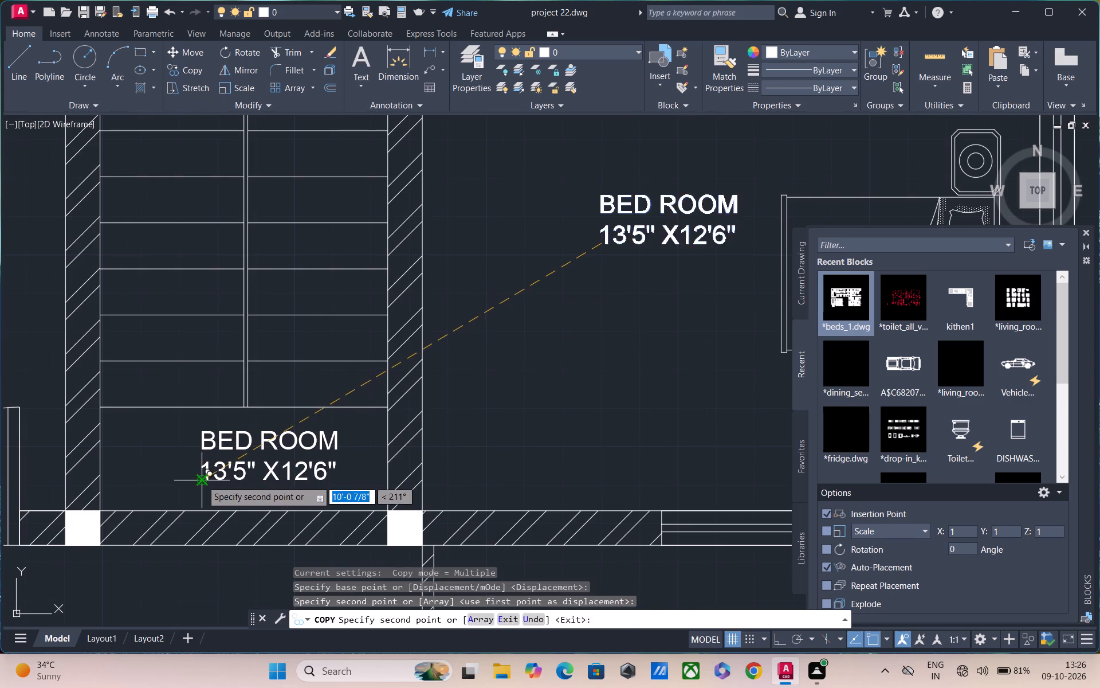
pyautogui.press('Escape')
# Replace the copied label below the stairs with STAIR CASE and, on a second line, 6'3" X12'.
pyautogui.doubleClick(245, 445)
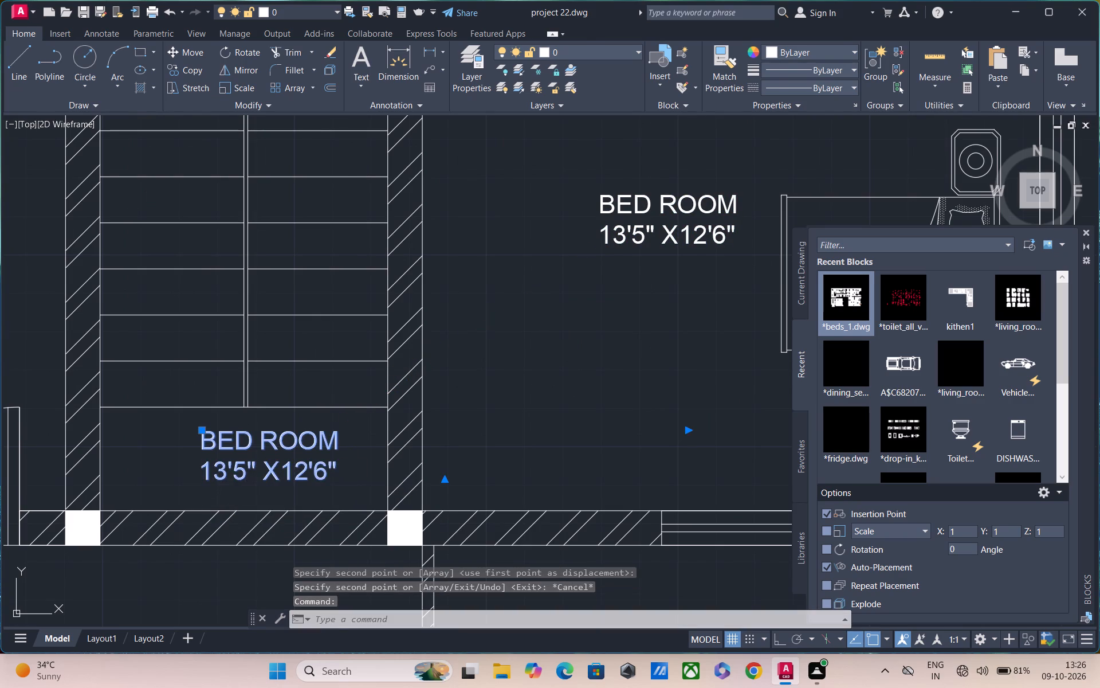
pyautogui.click(339, 477)
pyautogui.press('BackSpace')
pyautogui.press('BackSpace')
pyautogui.press('BackSpace')
pyautogui.press('BackSpace')
pyautogui.press('BackSpace')
pyautogui.press('BackSpace')
pyautogui.press('BackSpace')
pyautogui.press('BackSpace')
pyautogui.press('BackSpace')
pyautogui.press('BackSpace')
pyautogui.press('BackSpace')
pyautogui.press('BackSpace')
pyautogui.press('BackSpace')
pyautogui.press('BackSpace')
pyautogui.press('BackSpace')
pyautogui.press('BackSpace')
pyautogui.press('BackSpace')
pyautogui.press('BackSpace')
pyautogui.press('BackSpace')
pyautogui.press('BackSpace')
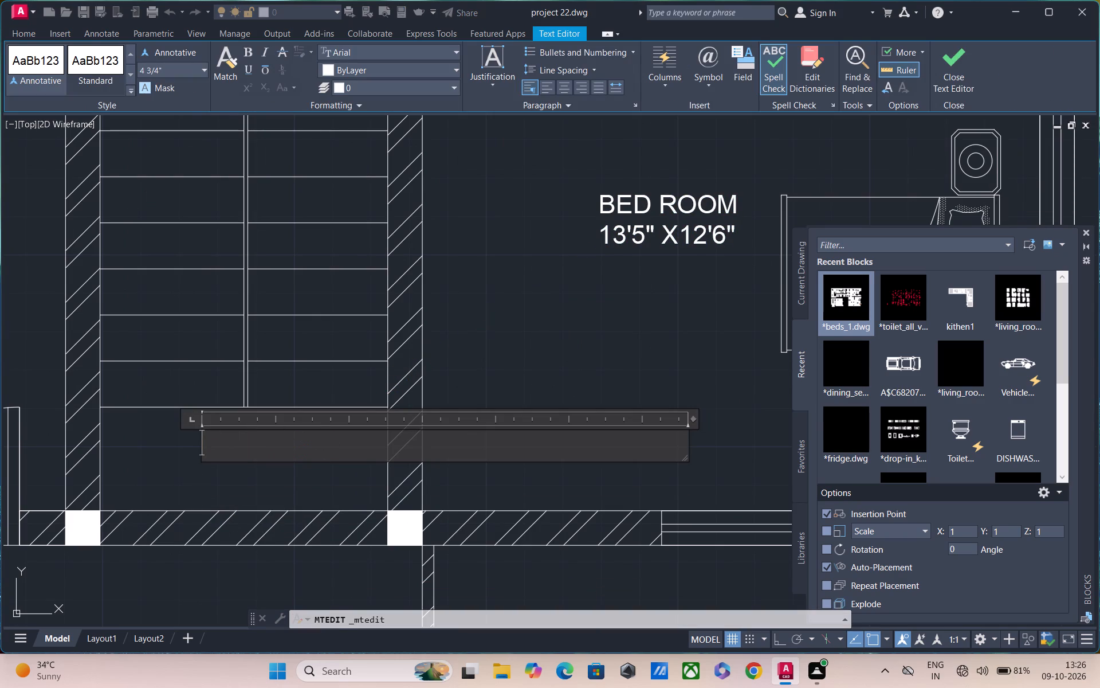
pyautogui.write('STAIR')
pyautogui.press('space')
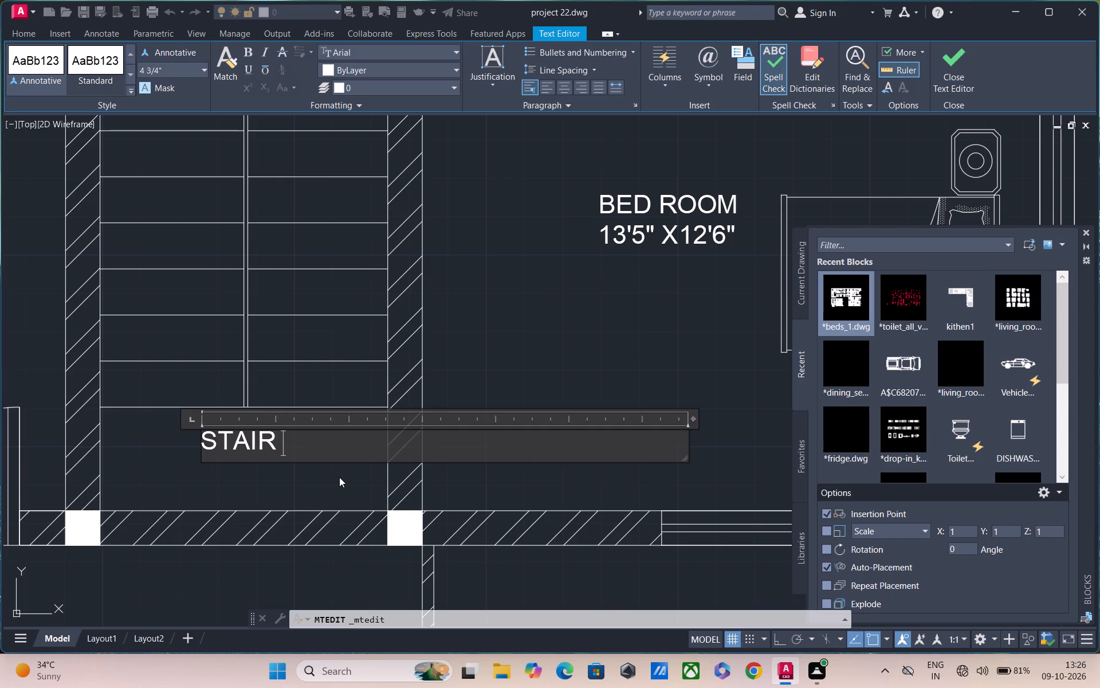
pyautogui.write('CASE')
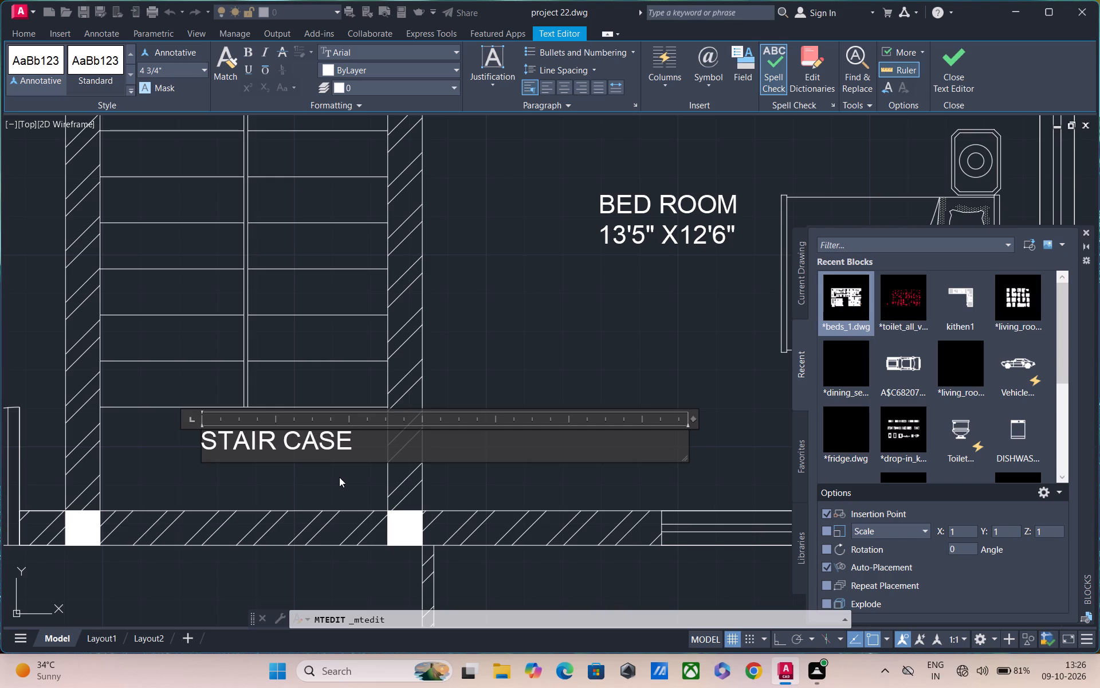
pyautogui.press('Return')
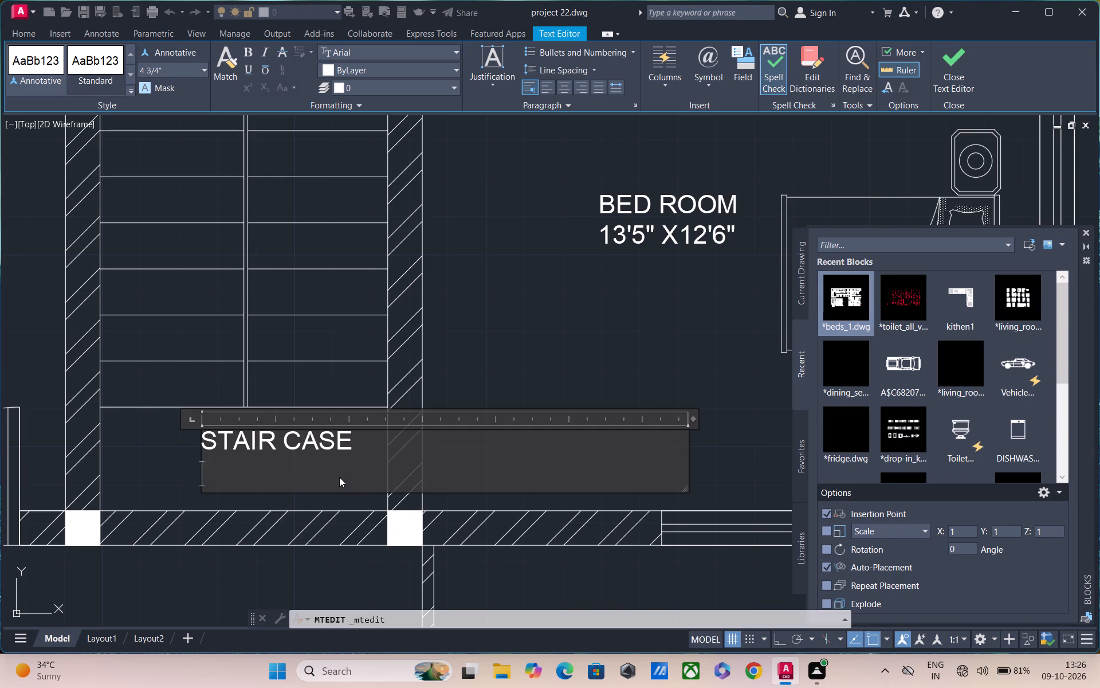
pyautogui.press('6')
pyautogui.write('\'3"')
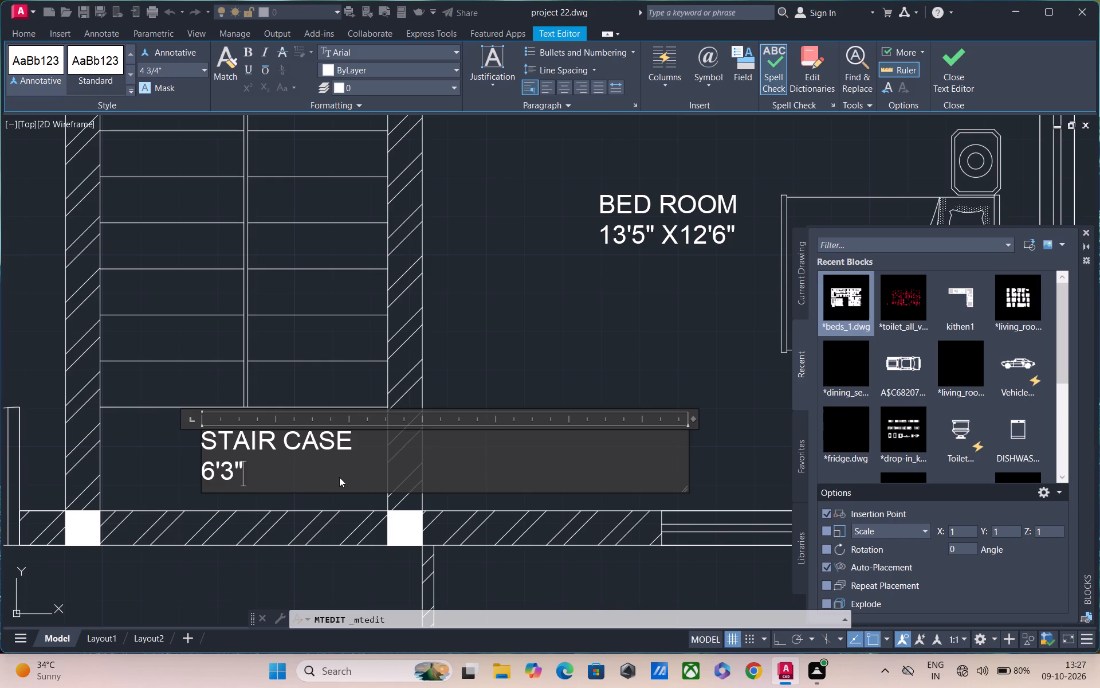
pyautogui.press('space')
pyautogui.write('X')
pyautogui.write("12'")
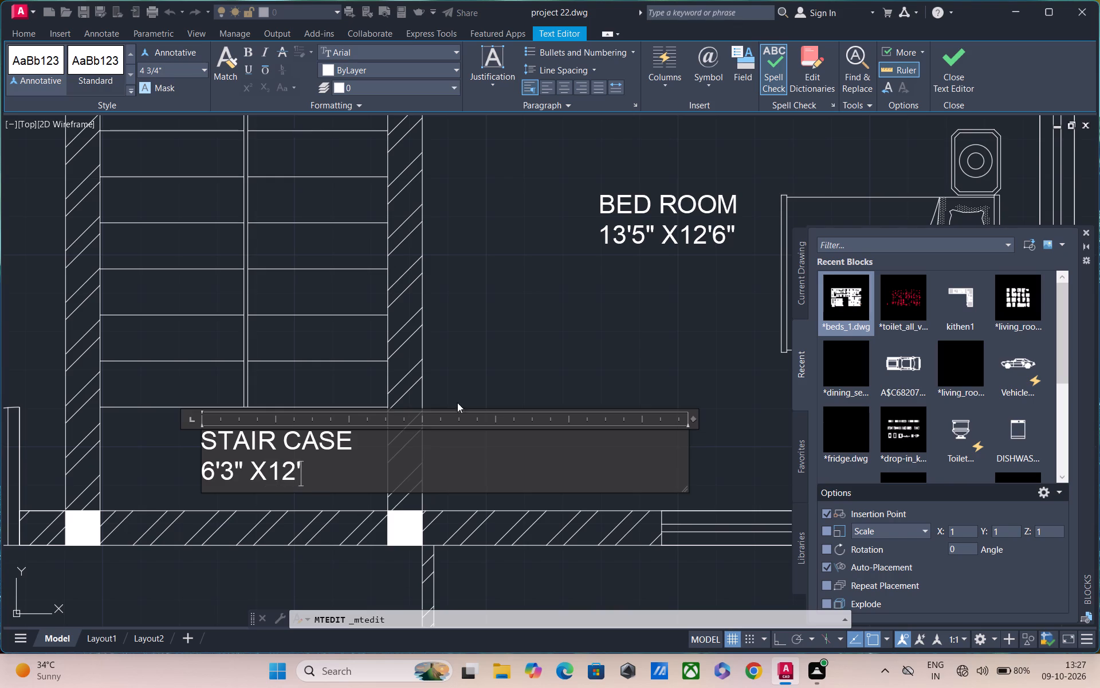
pyautogui.click(489, 269)
# Match the STAIR CASE label's properties onto the small kitchen label in the entrance platform above the front steps.
pyautogui.moveTo(493, 420); pyautogui.dragTo(491, 197, button='middle')
pyautogui.scroll(-2, 288, 453)
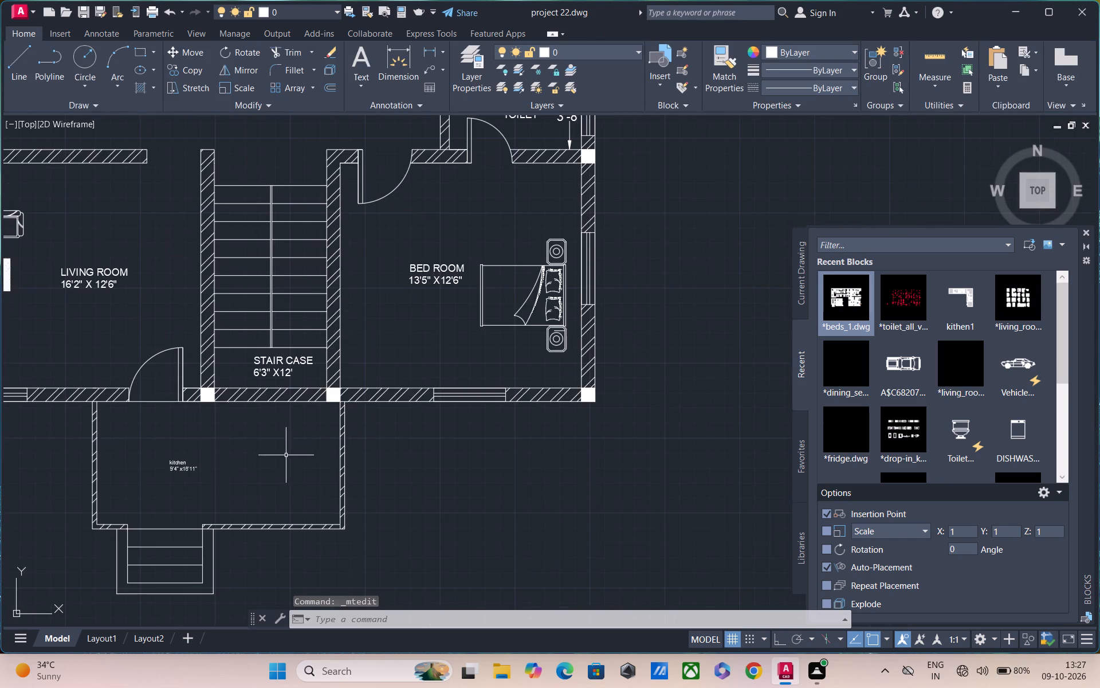
pyautogui.moveTo(241, 467); pyautogui.dragTo(307, 454, button='middle')
pyautogui.write('MA')
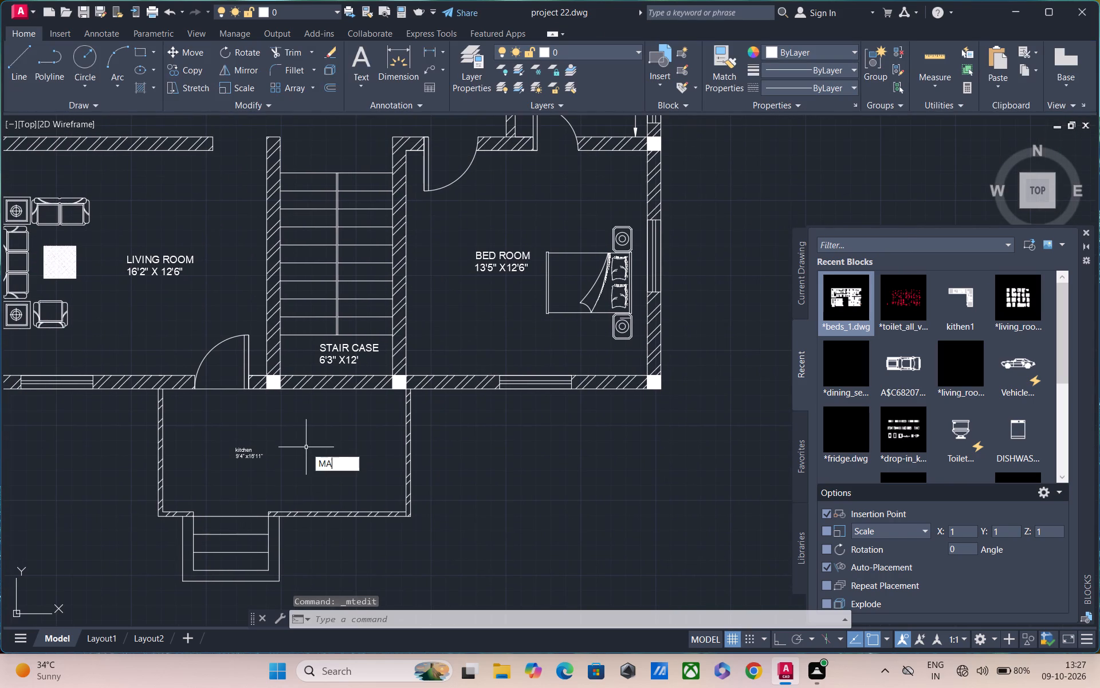
pyautogui.press('space')
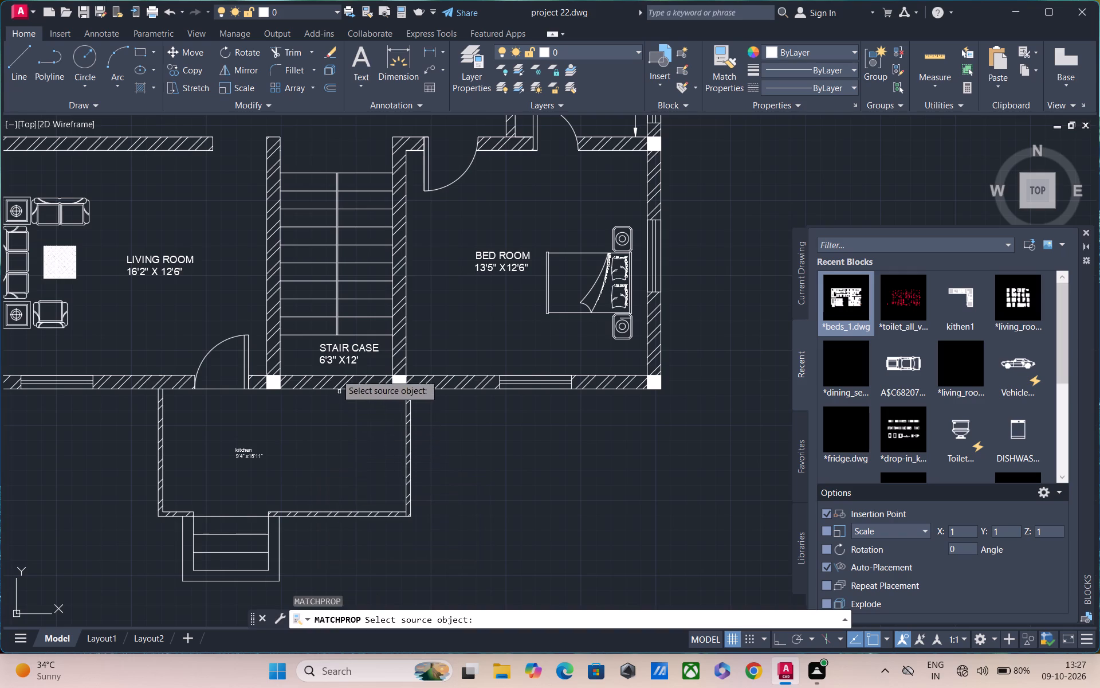
pyautogui.click(333, 353)
pyautogui.click(257, 456)
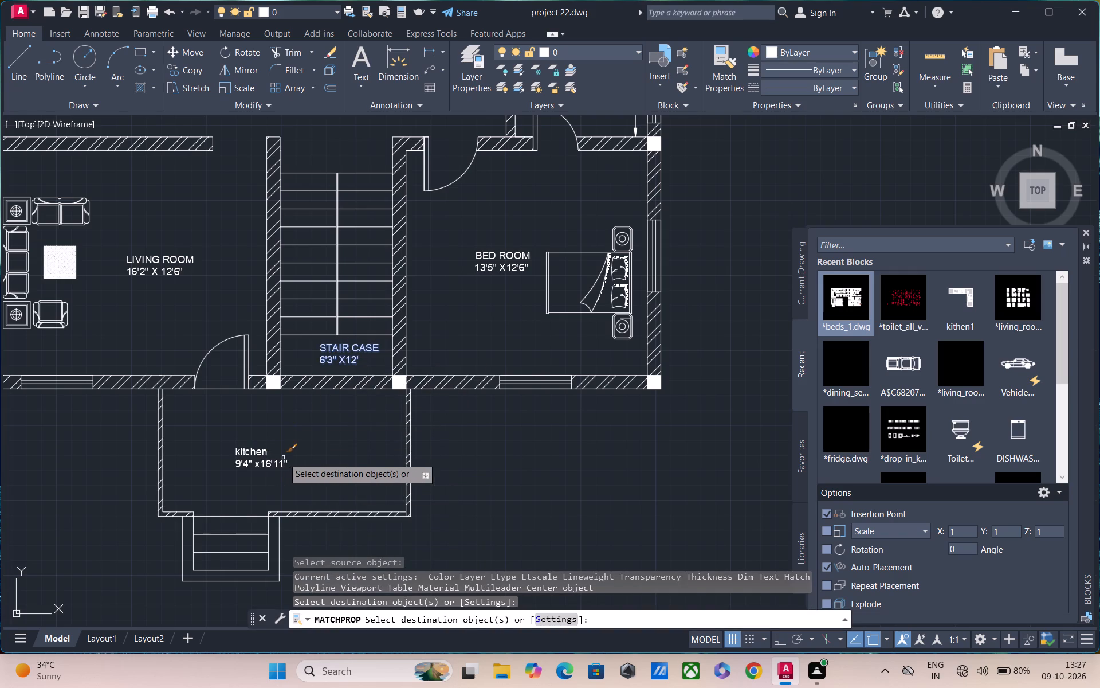
pyautogui.press('Escape')
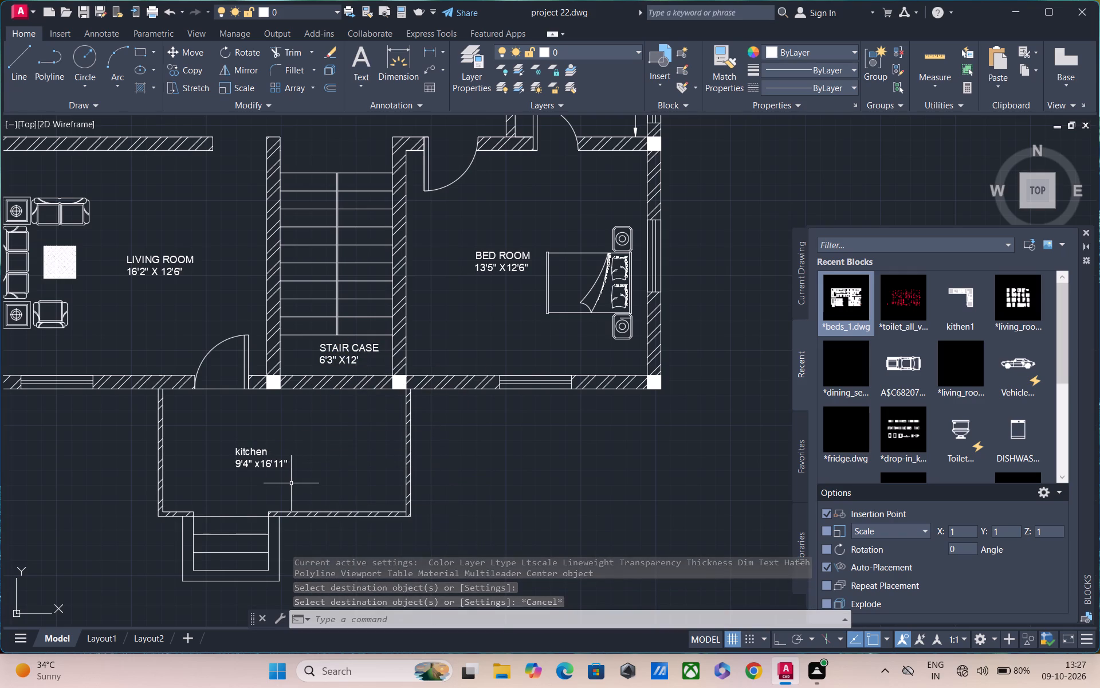
# Replace the kitchen label in the entrance platform with OTTA and, on a second line, 14' 7" X6'10".
pyautogui.doubleClick(257, 451)
pyautogui.click(306, 462)
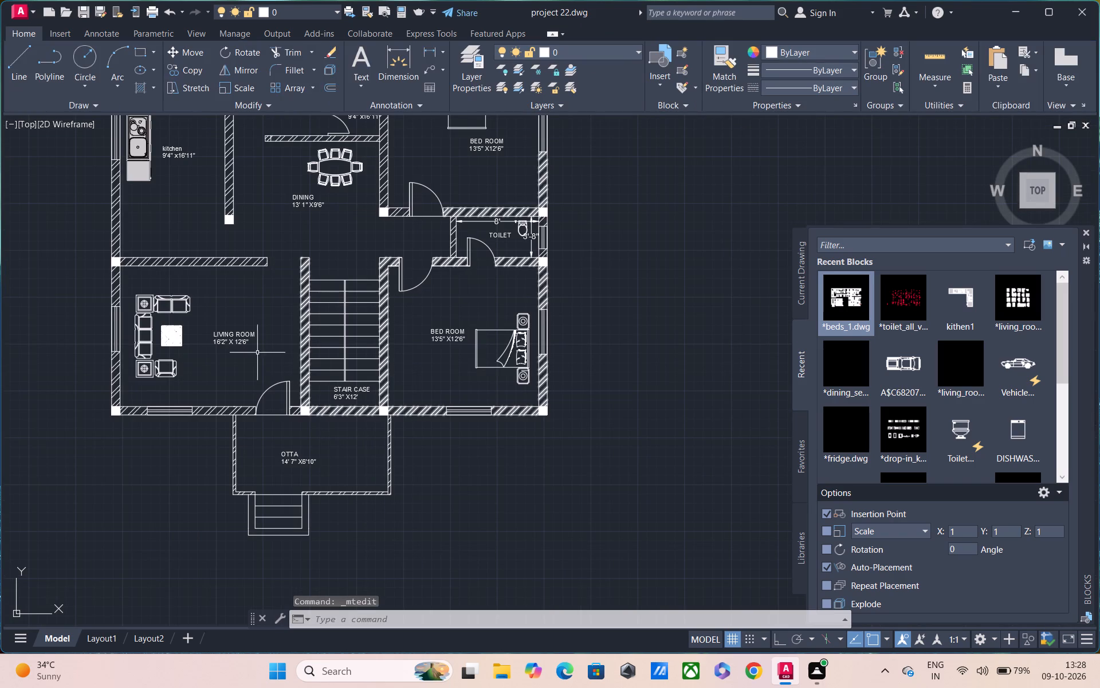
# Replace the kitchen label in the small toilet beside the rear entrance door with TOILET.
pyautogui.moveTo(254, 359); pyautogui.dragTo(267, 461, button='middle')
pyautogui.scroll(2, 373, 221)
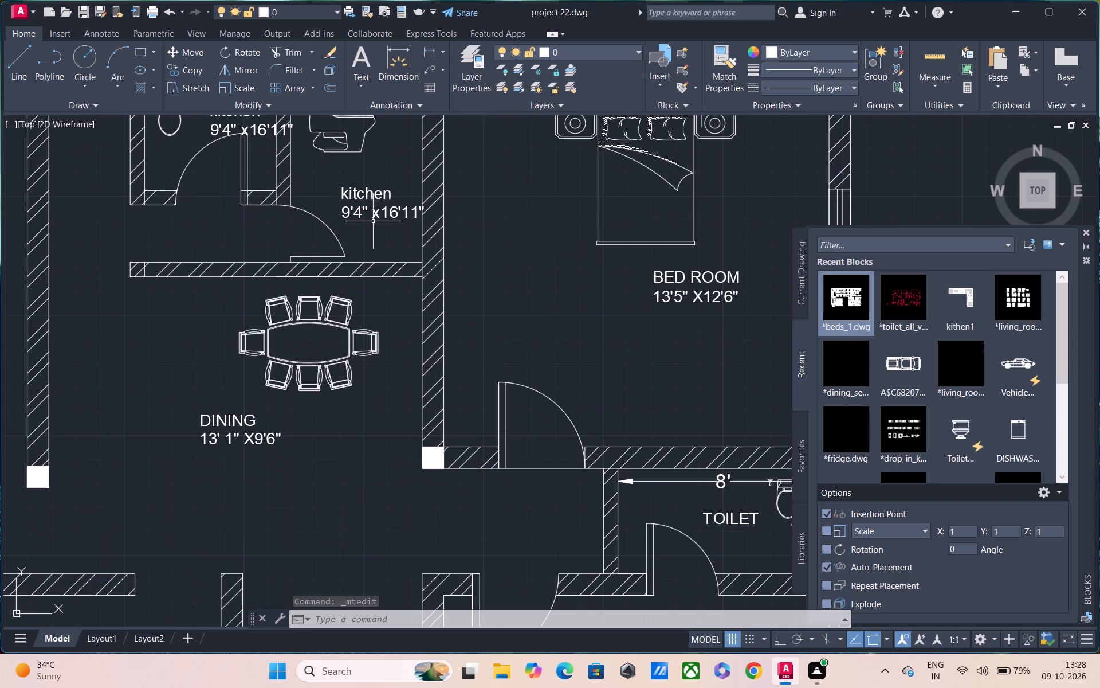
pyautogui.moveTo(384, 247); pyautogui.dragTo(407, 337, button='middle')
pyautogui.doubleClick(254, 208)
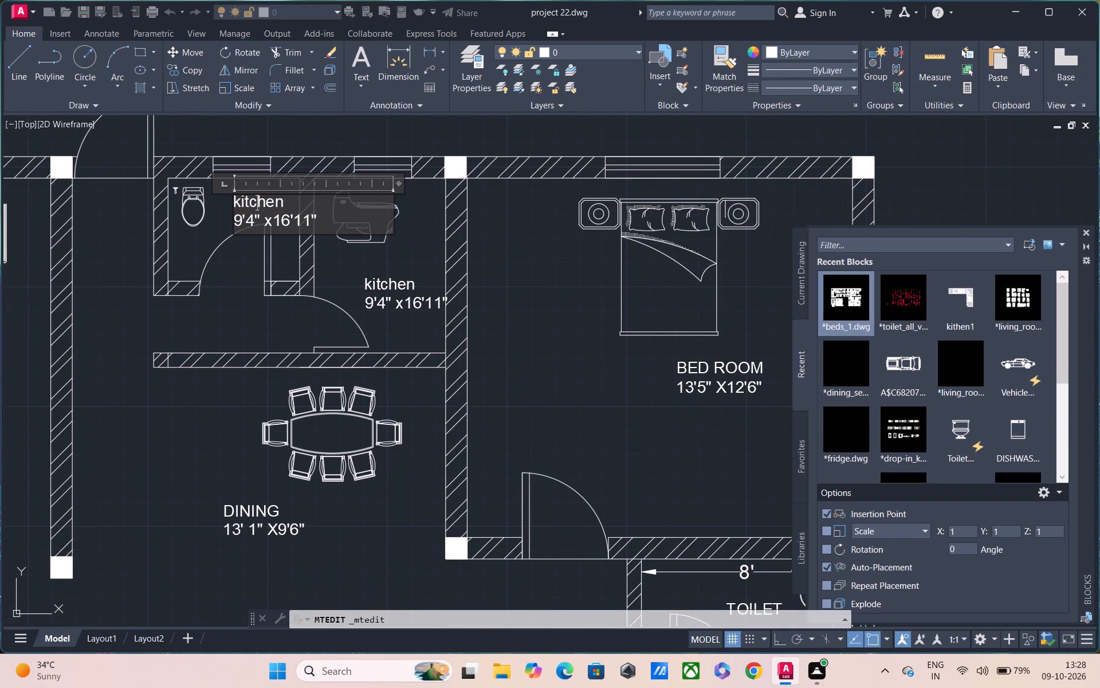
pyautogui.click(321, 219)
pyautogui.press('\\')
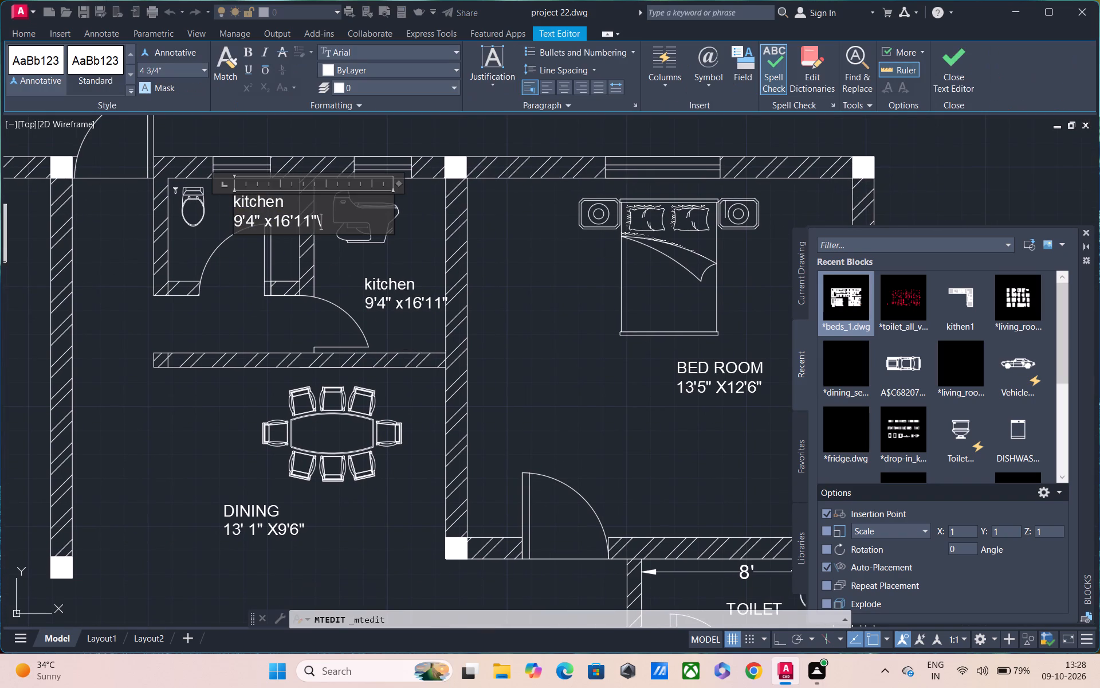
pyautogui.press('BackSpace')
pyautogui.press('BackSpace')
pyautogui.press('BackSpace')
pyautogui.press('BackSpace')
pyautogui.press('BackSpace')
pyautogui.press('BackSpace')
pyautogui.press('BackSpace')
pyautogui.press('BackSpace')
pyautogui.press('BackSpace')
pyautogui.press('BackSpace')
pyautogui.press('BackSpace')
pyautogui.press('BackSpace')
pyautogui.press('BackSpace')
pyautogui.press('BackSpace')
pyautogui.press('BackSpace')
pyautogui.press('BackSpace')
pyautogui.press('BackSpace')
pyautogui.press('BackSpace')
pyautogui.press('BackSpace')
pyautogui.press('BackSpace')
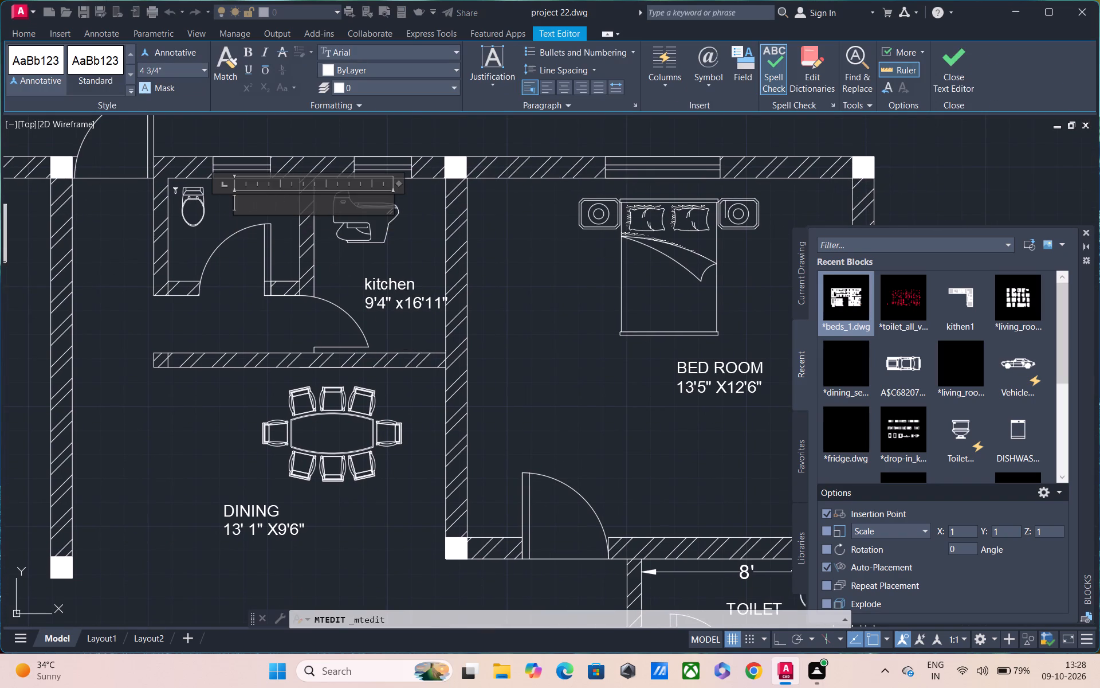
pyautogui.write('TOILET')
pyautogui.press('space')
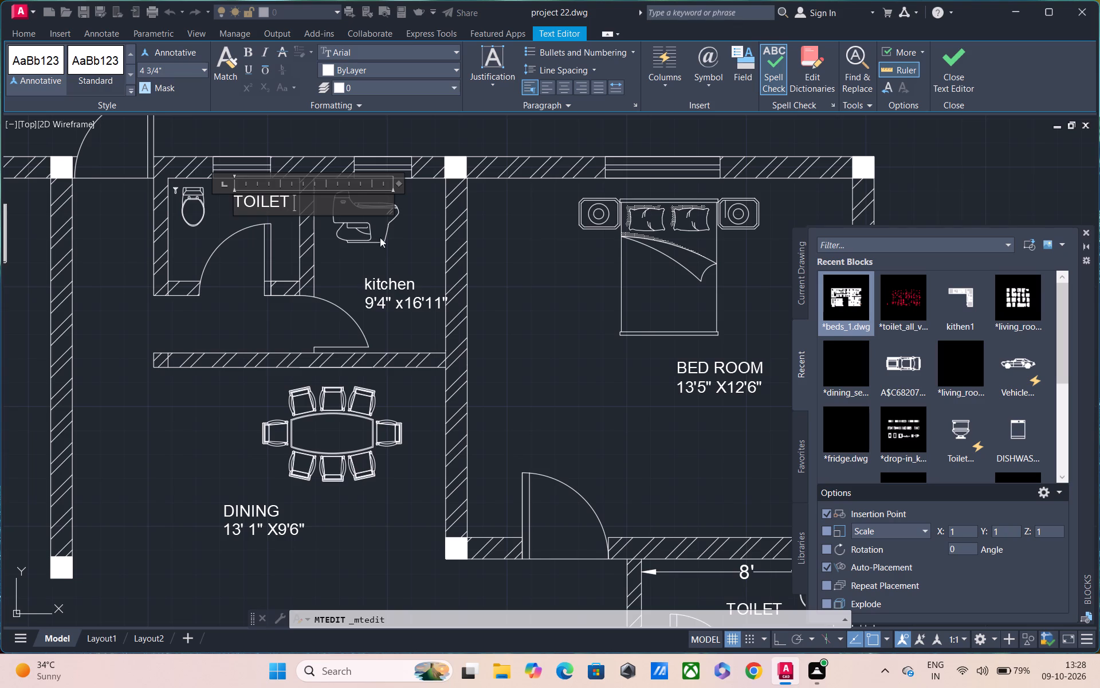
pyautogui.click(406, 255)
# Replace the remaining copied kitchen label, in the toilet adjoining the upper bedroom wall, with TOILET.
pyautogui.doubleClick(386, 287)
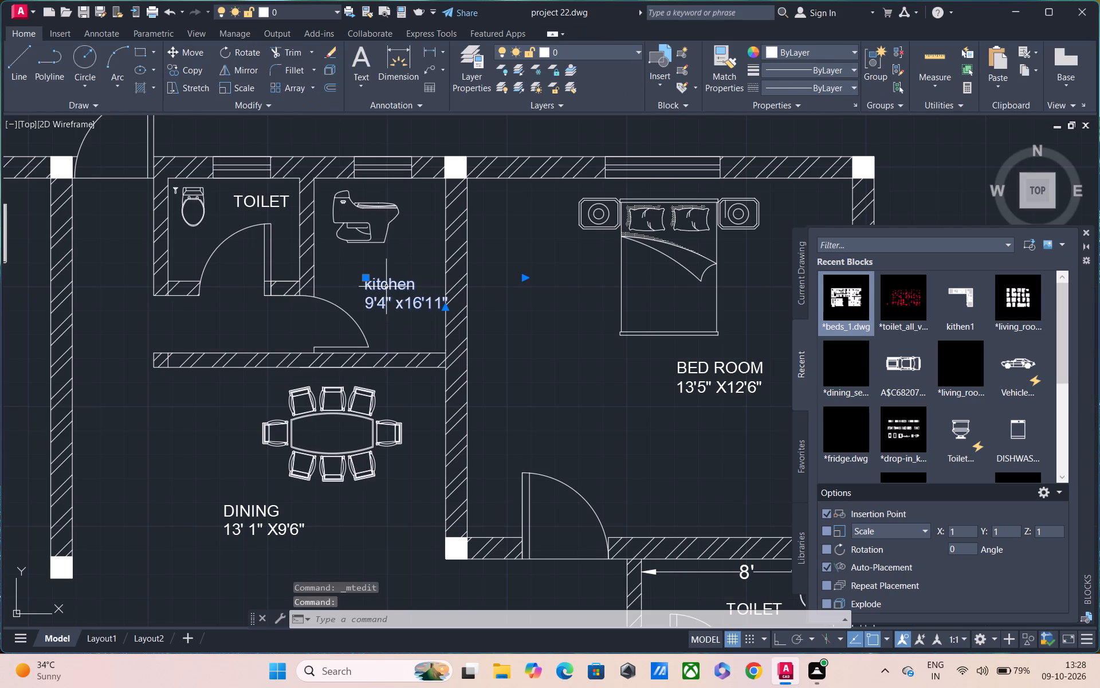
pyautogui.click(451, 300)
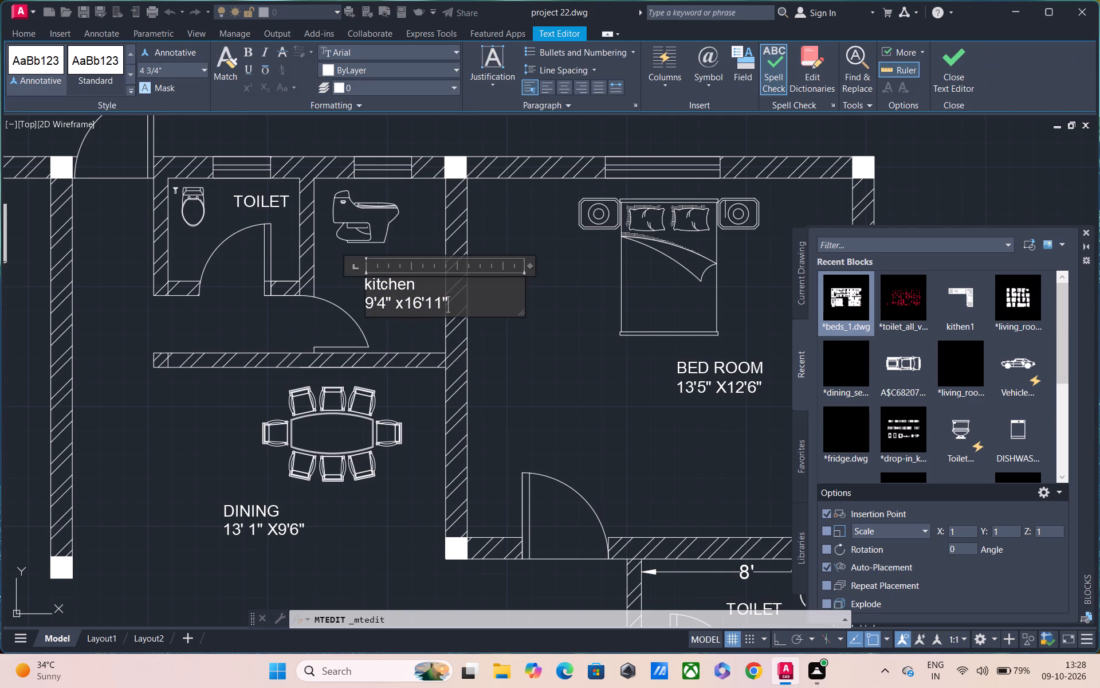
pyautogui.press('BackSpace')
pyautogui.press('BackSpace')
pyautogui.press('BackSpace')
pyautogui.press('BackSpace')
pyautogui.press('BackSpace')
pyautogui.press('BackSpace')
pyautogui.press('BackSpace')
pyautogui.press('BackSpace')
pyautogui.press('BackSpace')
pyautogui.press('BackSpace')
pyautogui.press('BackSpace')
pyautogui.press('BackSpace')
pyautogui.press('BackSpace')
pyautogui.press('BackSpace')
pyautogui.press('BackSpace')
pyautogui.press('BackSpace')
pyautogui.press('BackSpace')
pyautogui.press('BackSpace')
pyautogui.press('BackSpace')
pyautogui.press('BackSpace')
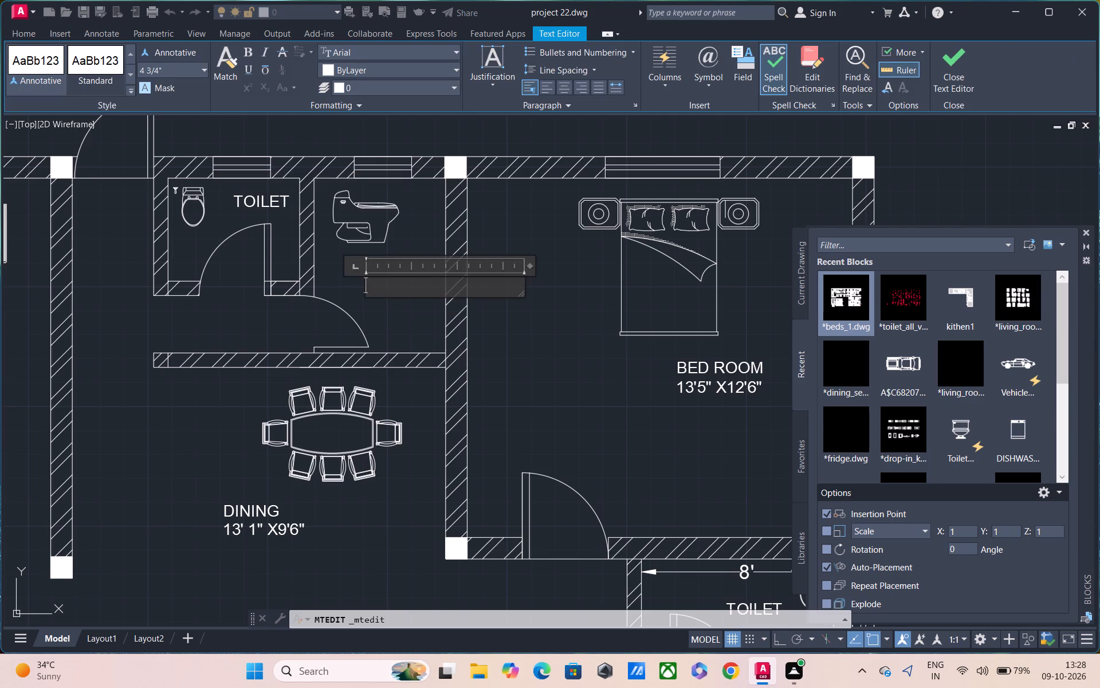
pyautogui.write('TOL')
pyautogui.press('BackSpace')
pyautogui.write('ILET')
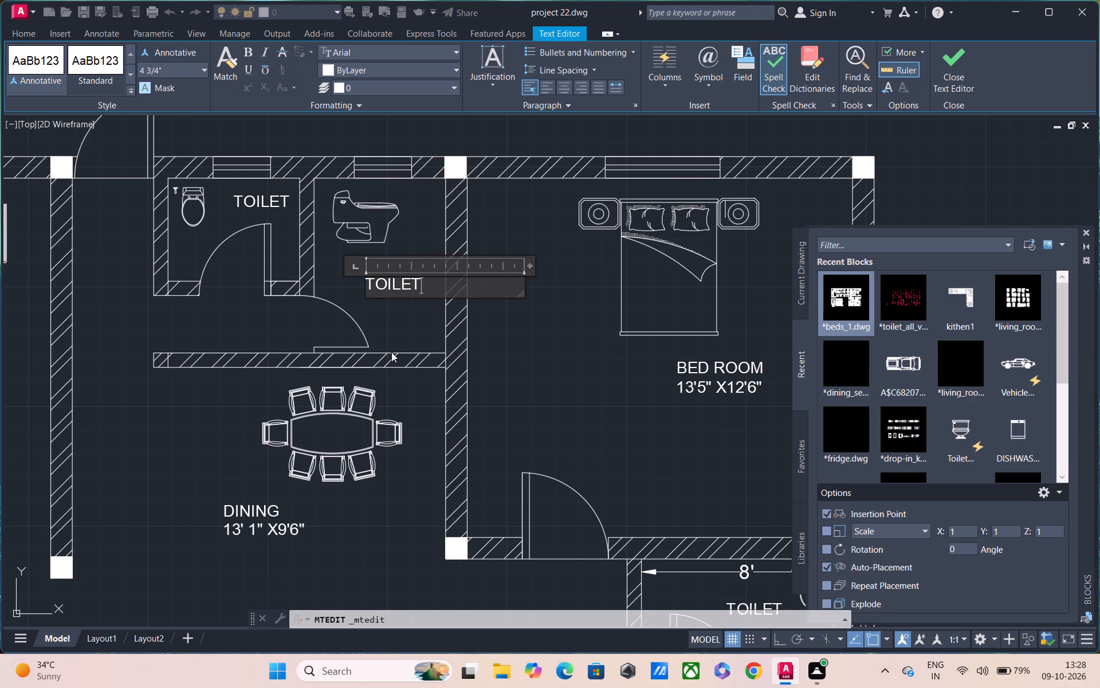
pyautogui.click(390, 327)
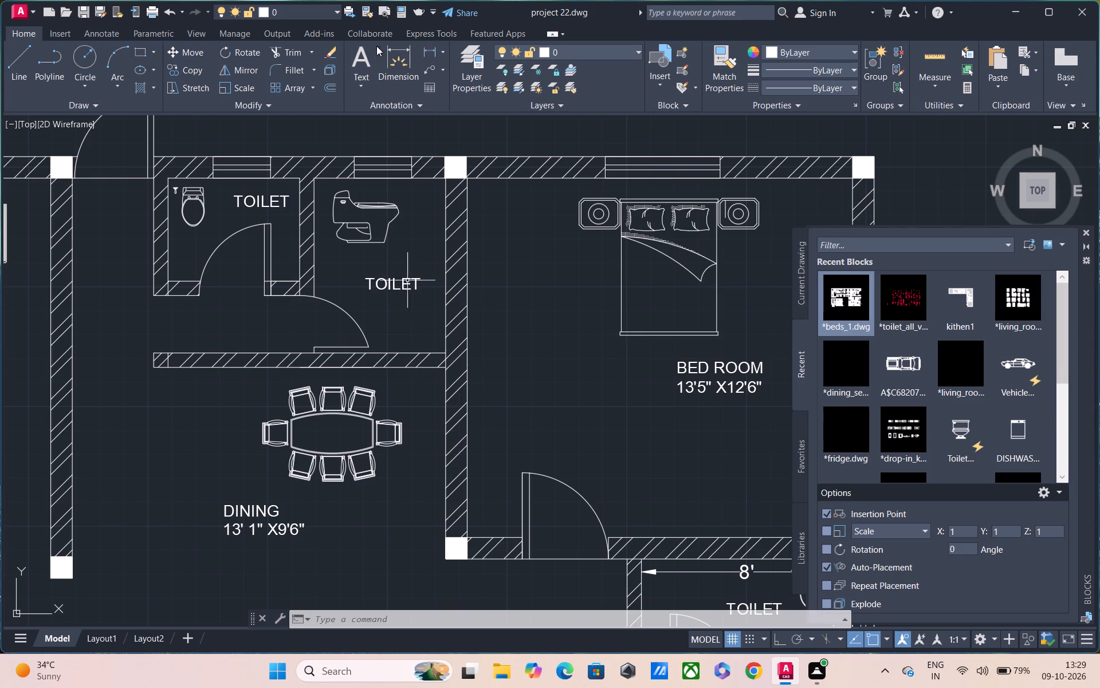
# Add linear dimensions between the inner wall faces for the depth and width of the smaller toilet near the rear door.
pyautogui.click(423, 53)
pyautogui.scroll(2, 286, 196)
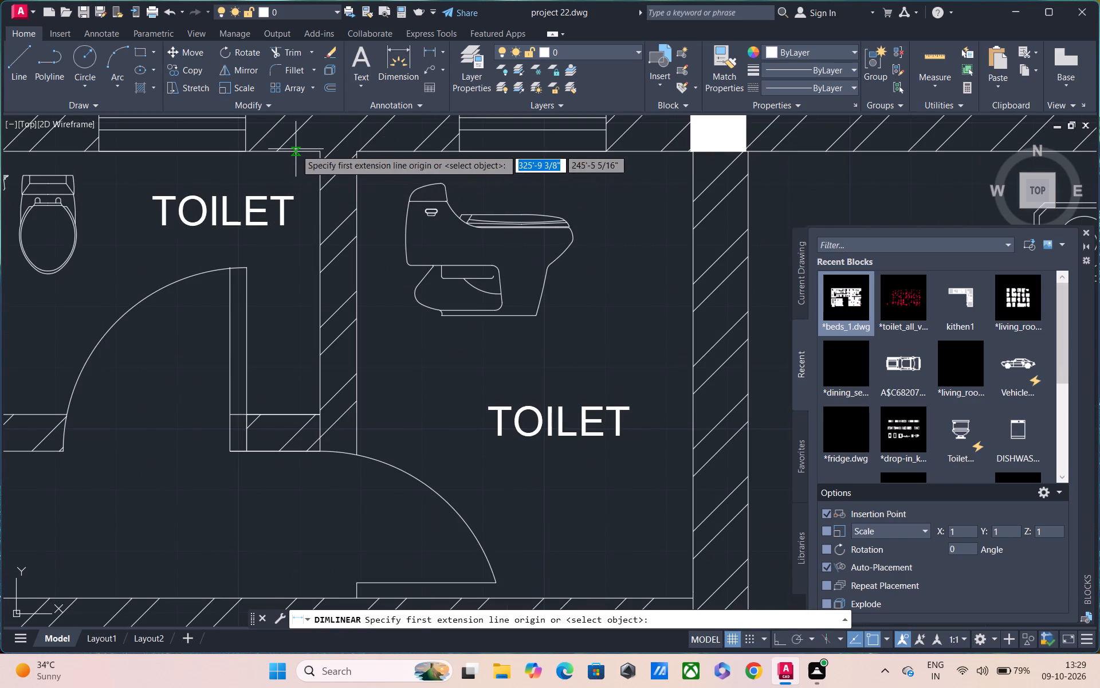
pyautogui.moveTo(296, 149); pyautogui.dragTo(296, 154)
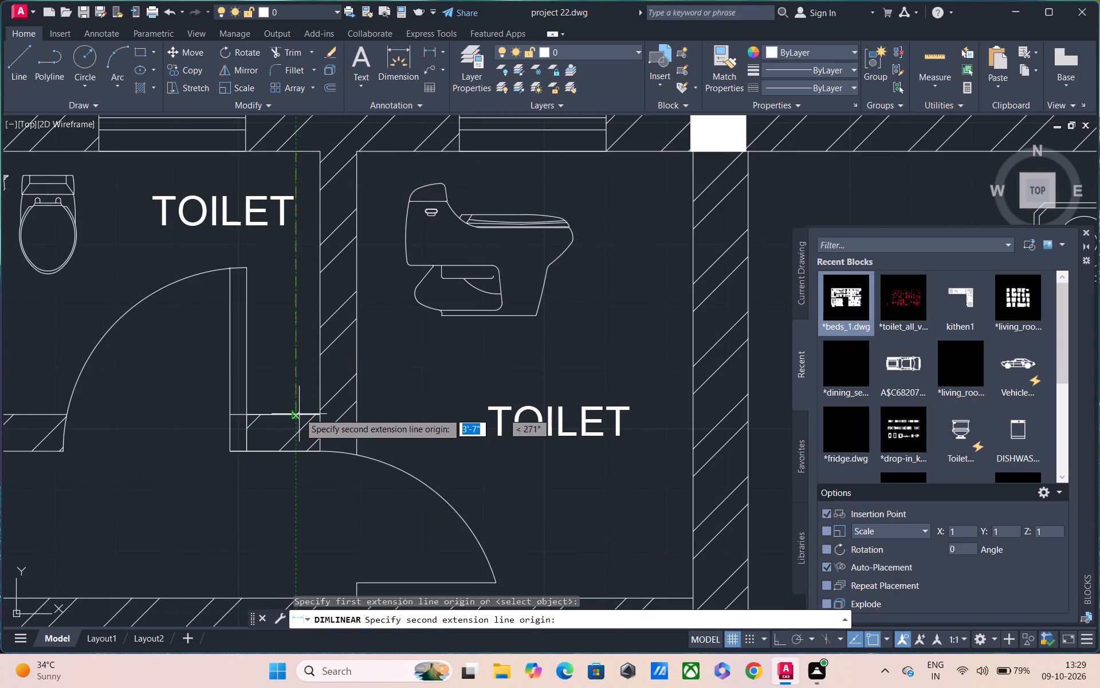
pyautogui.click(299, 411)
pyautogui.scroll(-2, 313, 396)
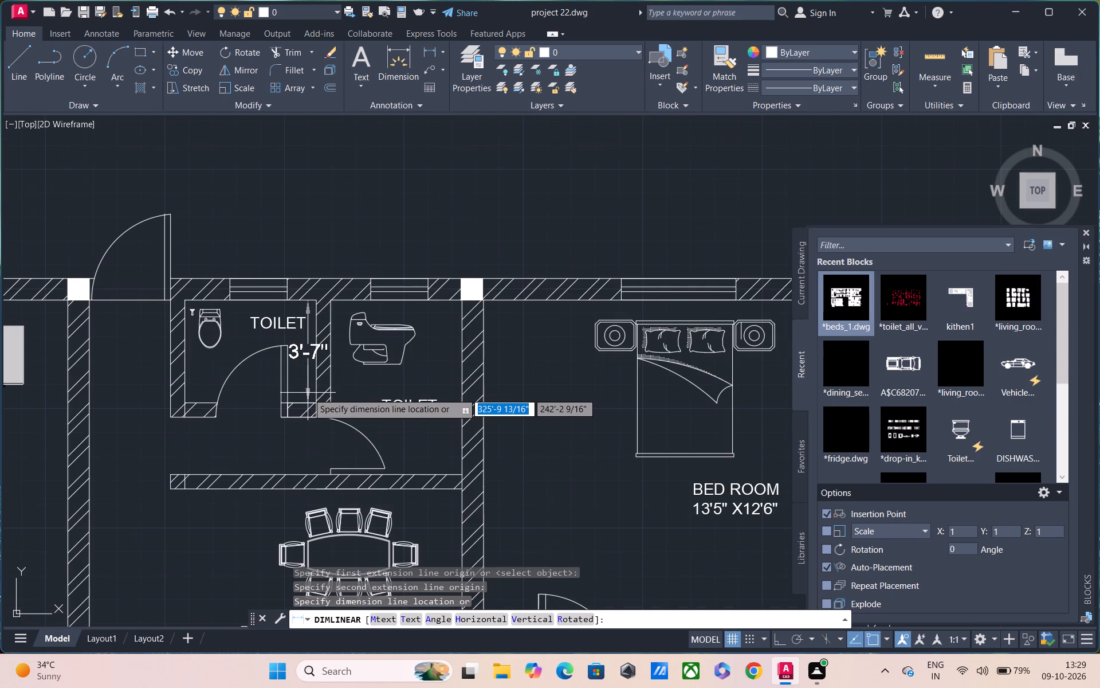
pyautogui.scroll(3, 307, 392)
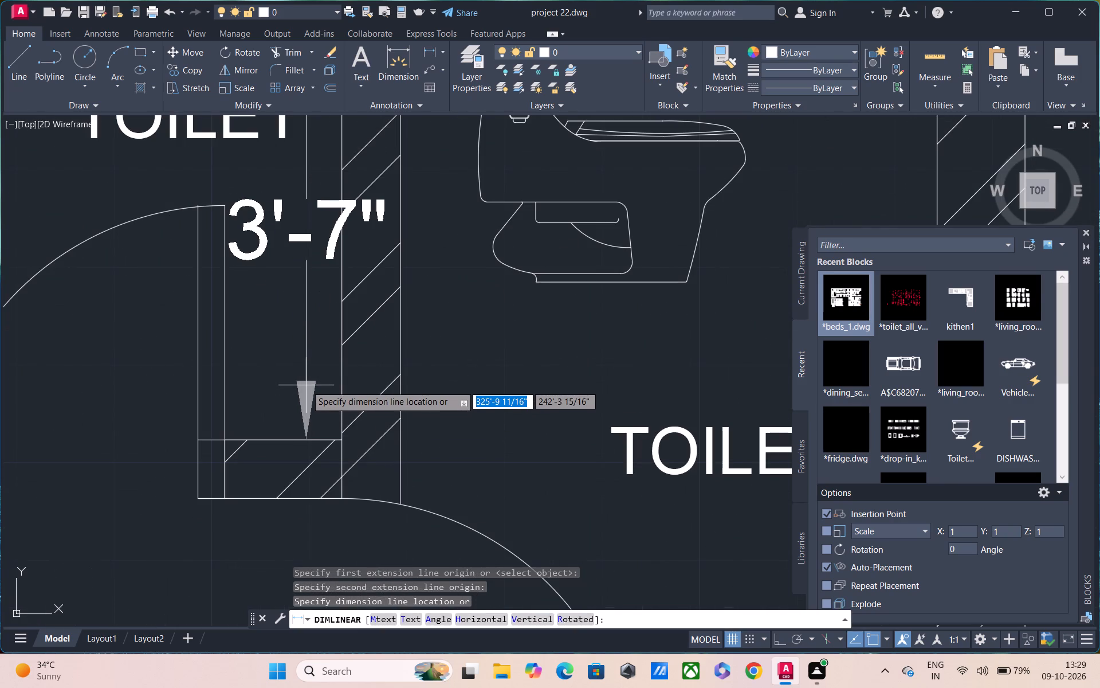
pyautogui.click(306, 385)
pyautogui.scroll(-2, 277, 358)
pyautogui.moveTo(280, 363); pyautogui.dragTo(297, 409, button='middle')
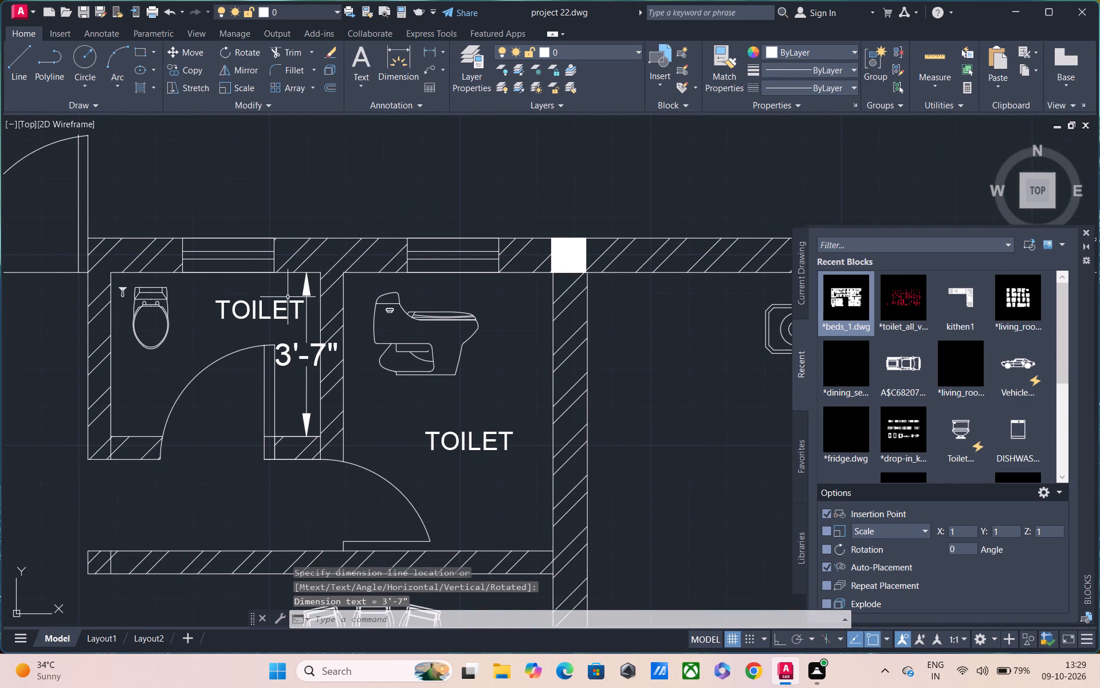
pyautogui.press('space')
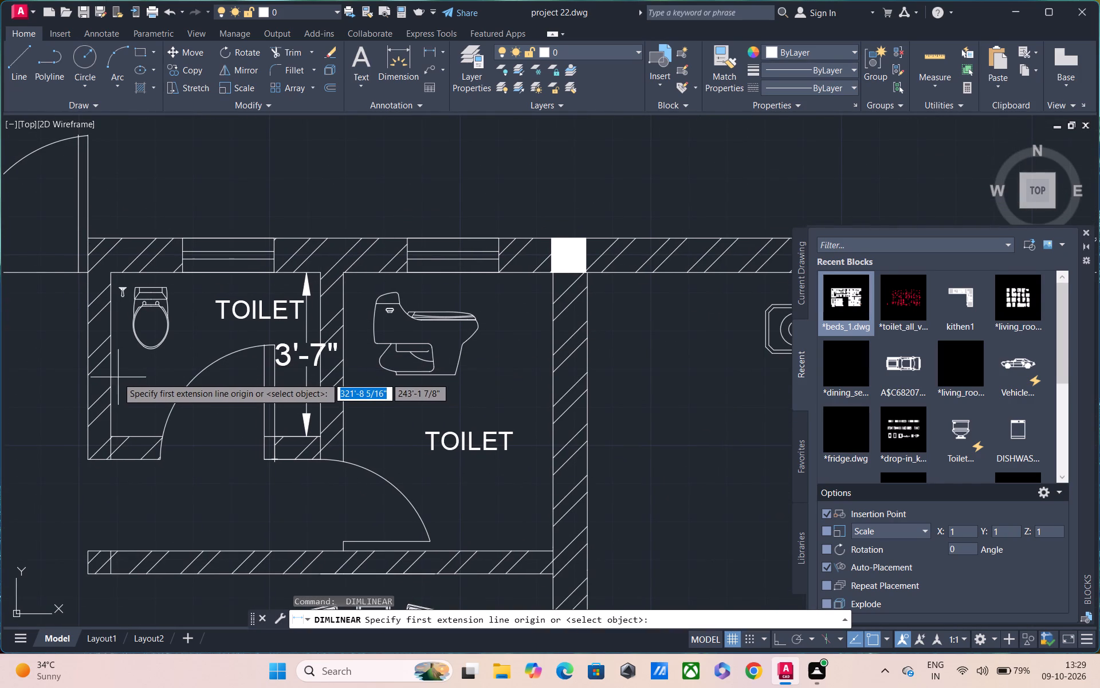
pyautogui.click(116, 377)
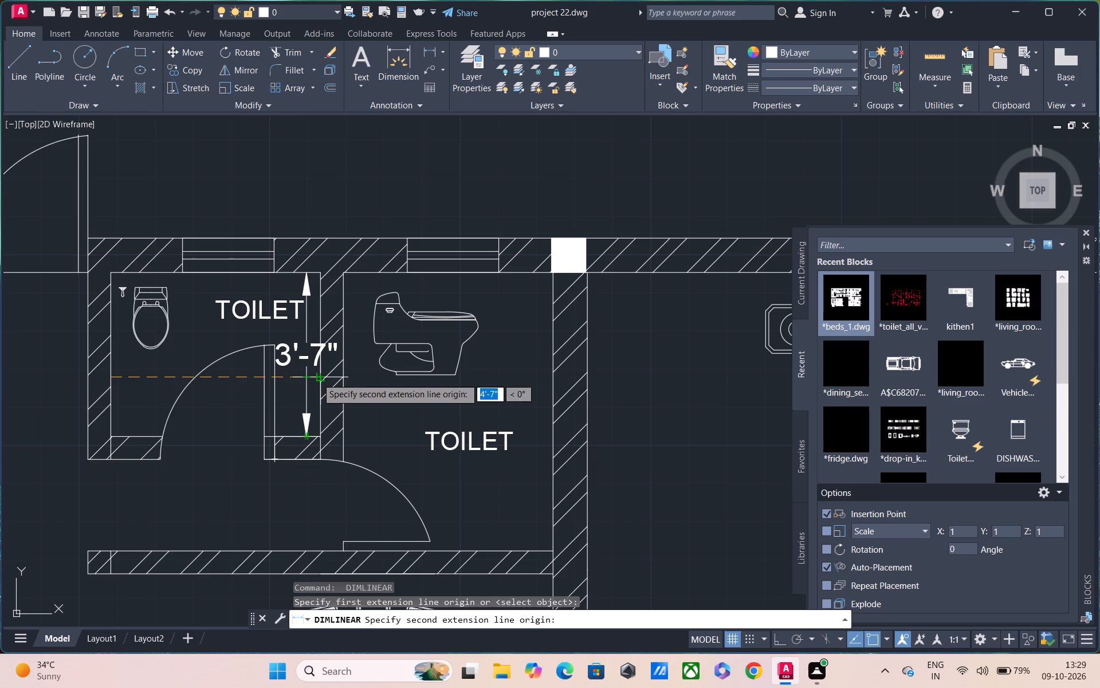
pyautogui.click(317, 377)
pyautogui.click(317, 401)
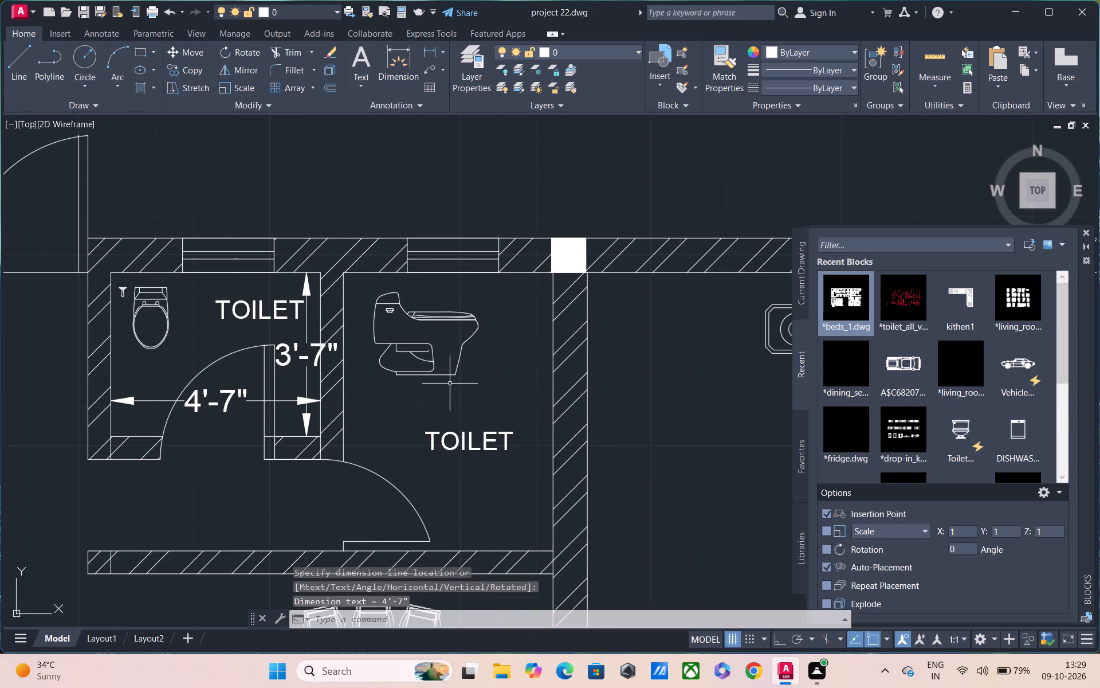
# Add linear dimensions between the inner wall faces for the depth and width of the toilet adjoining the upper bedroom.
pyautogui.press('space')
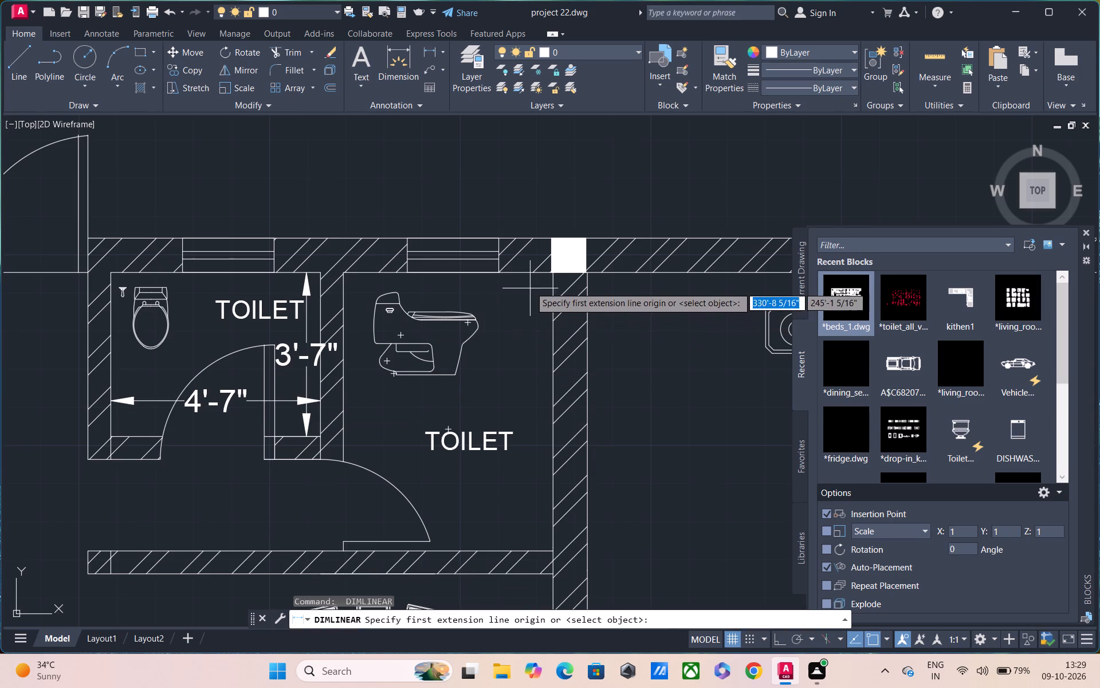
pyautogui.click(525, 275)
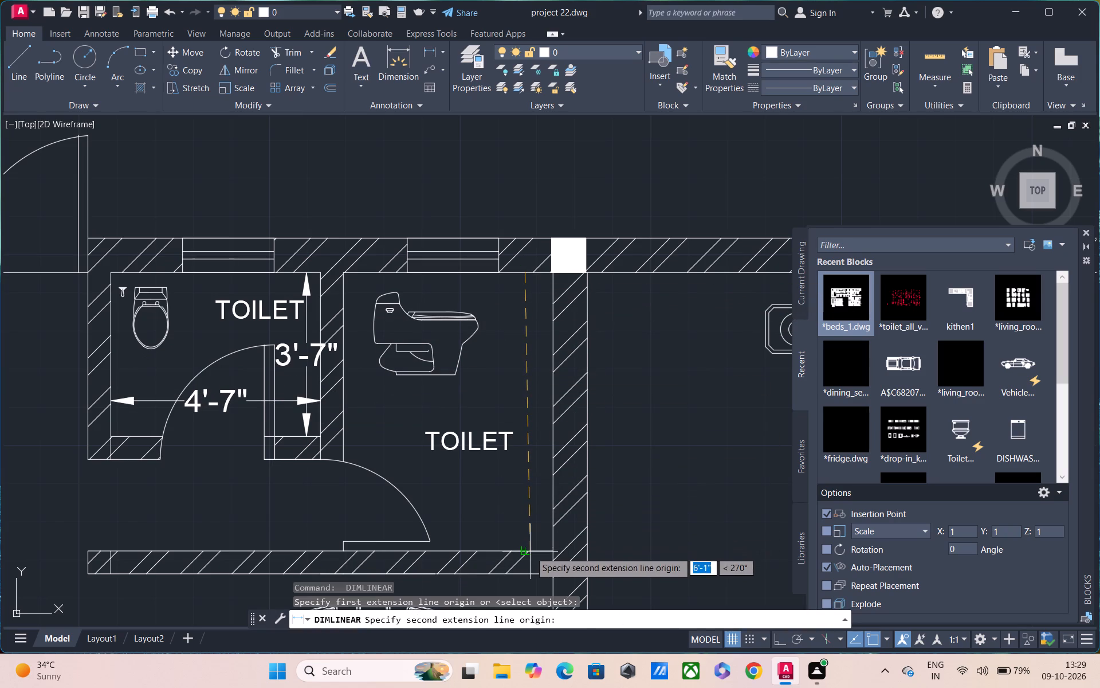
pyautogui.click(530, 552)
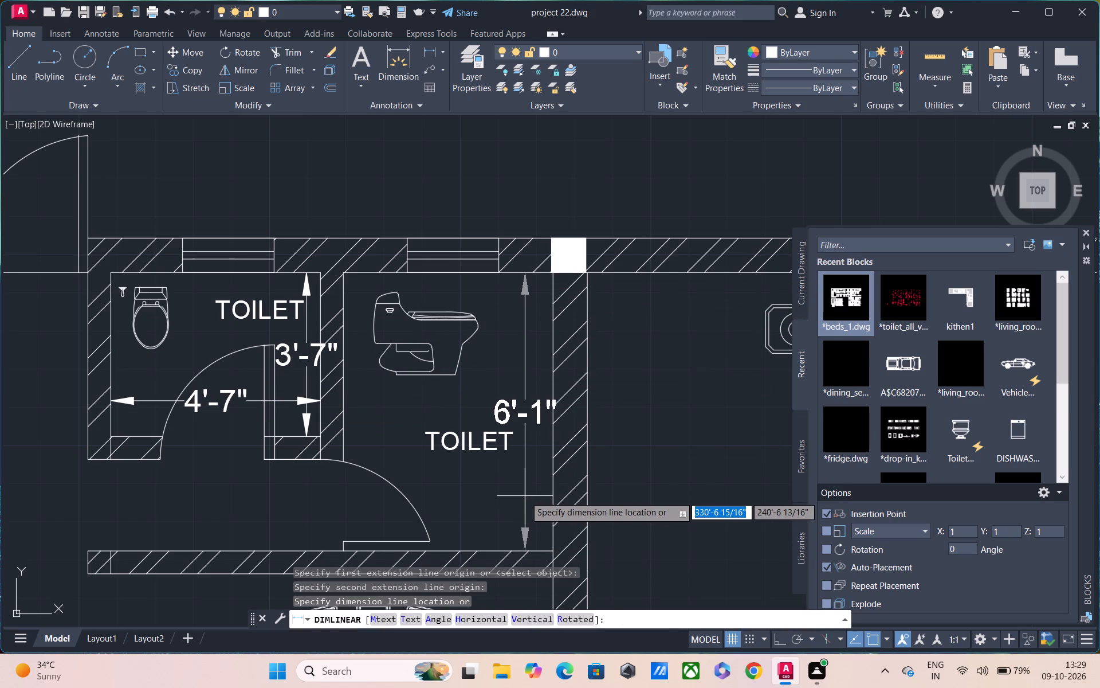
pyautogui.click(525, 495)
pyautogui.press('space')
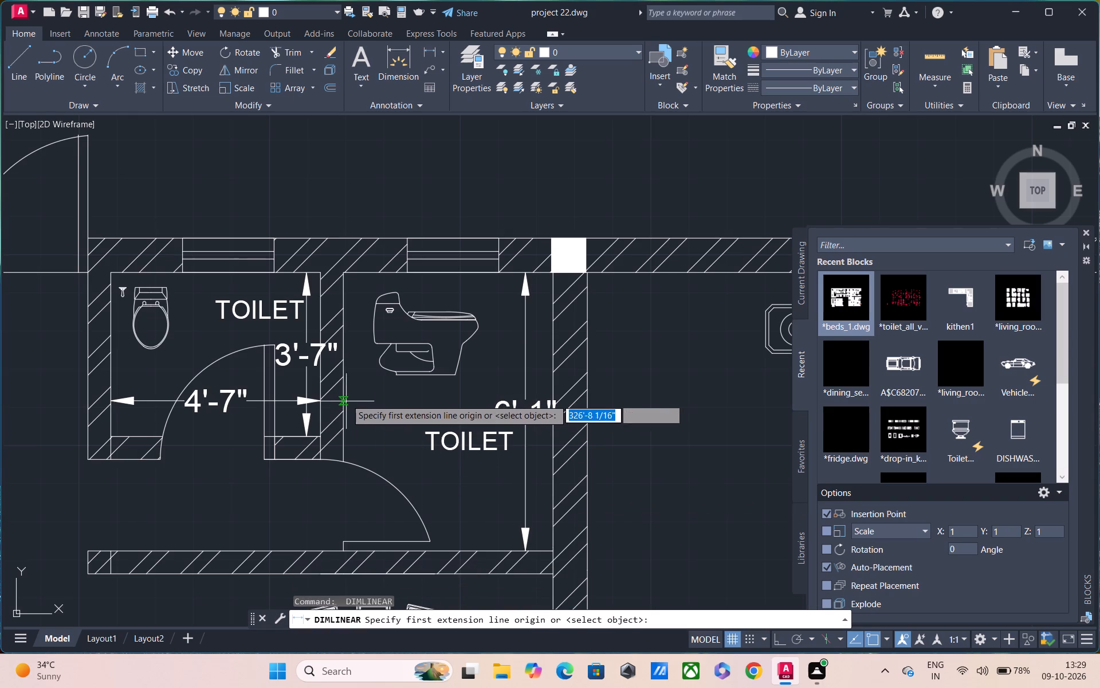
pyautogui.click(345, 396)
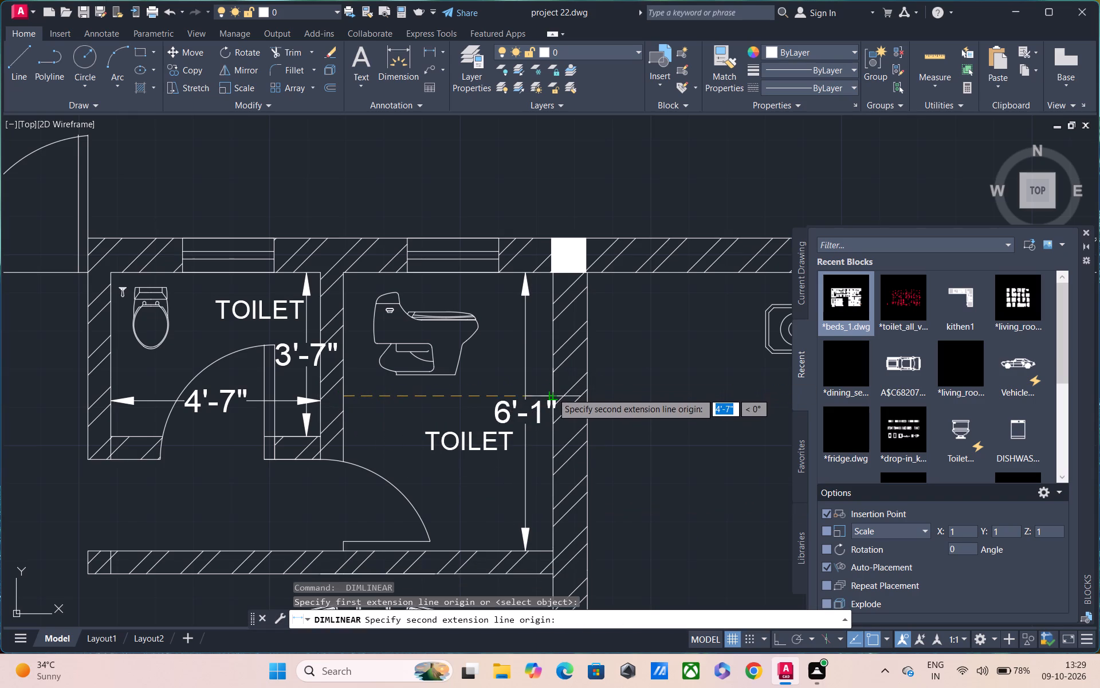
pyautogui.click(552, 393)
pyautogui.click(552, 392)
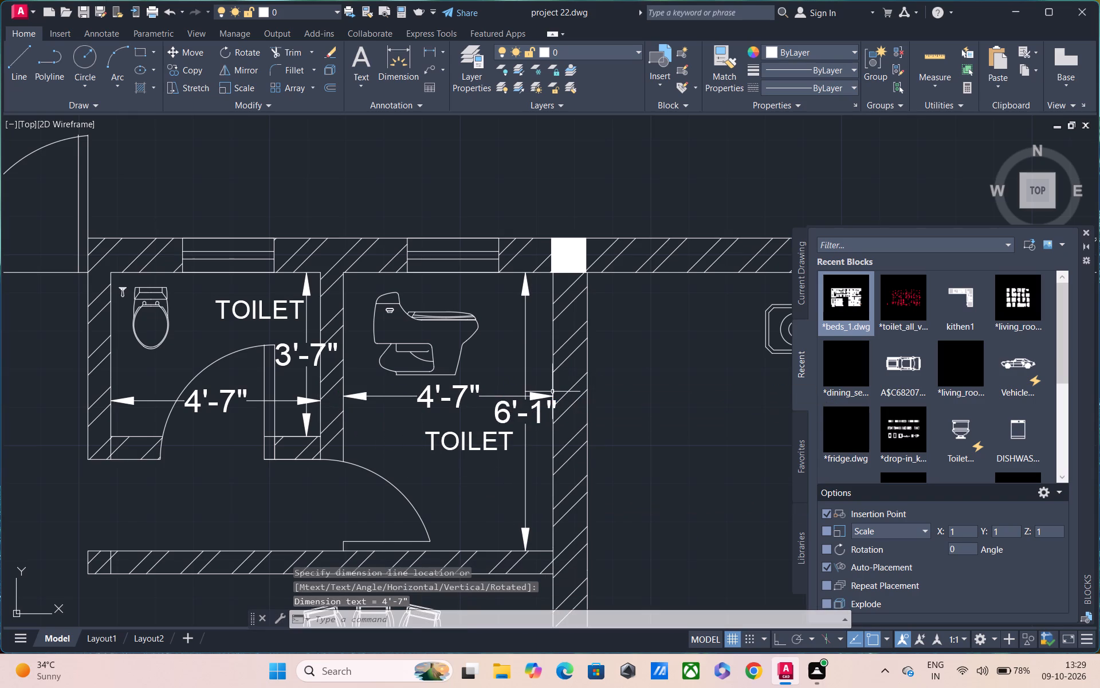
# Add a horizontal linear dimension across the dining area, from the kitchen wall to the bedroom wall, above the table.
pyautogui.scroll(-1, 511, 421)
pyautogui.moveTo(521, 427); pyautogui.dragTo(481, 315, button='middle')
pyautogui.scroll(-1, 482, 339)
pyautogui.moveTo(478, 377); pyautogui.dragTo(463, 295, button='middle')
pyautogui.press('space')
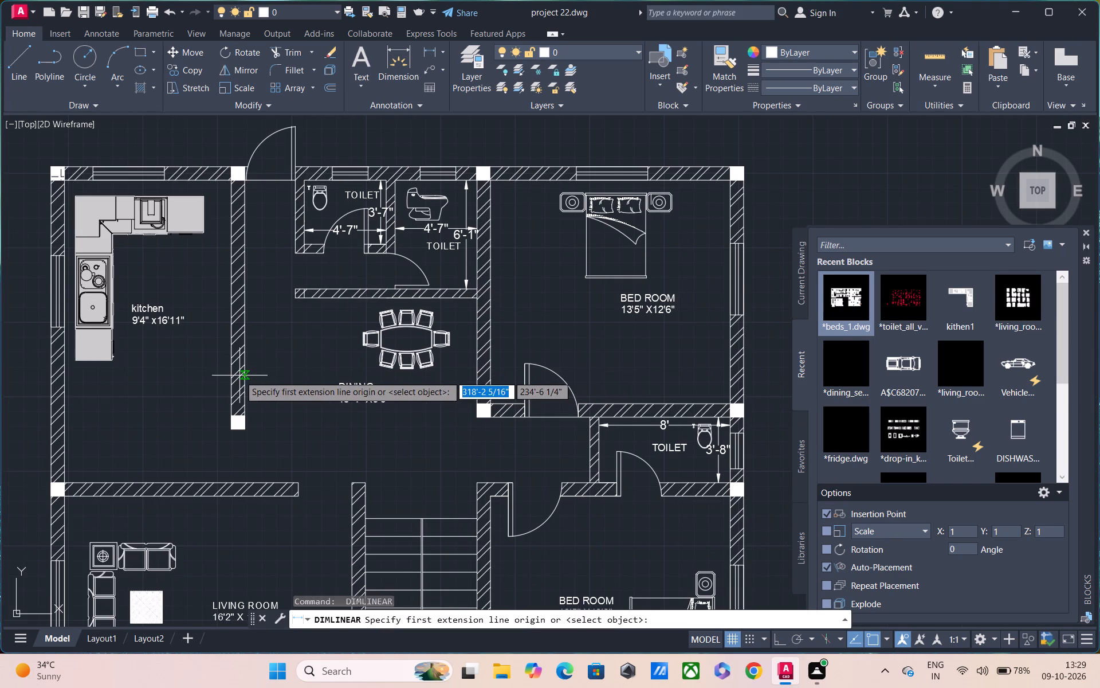
pyautogui.scroll(3, 245, 369)
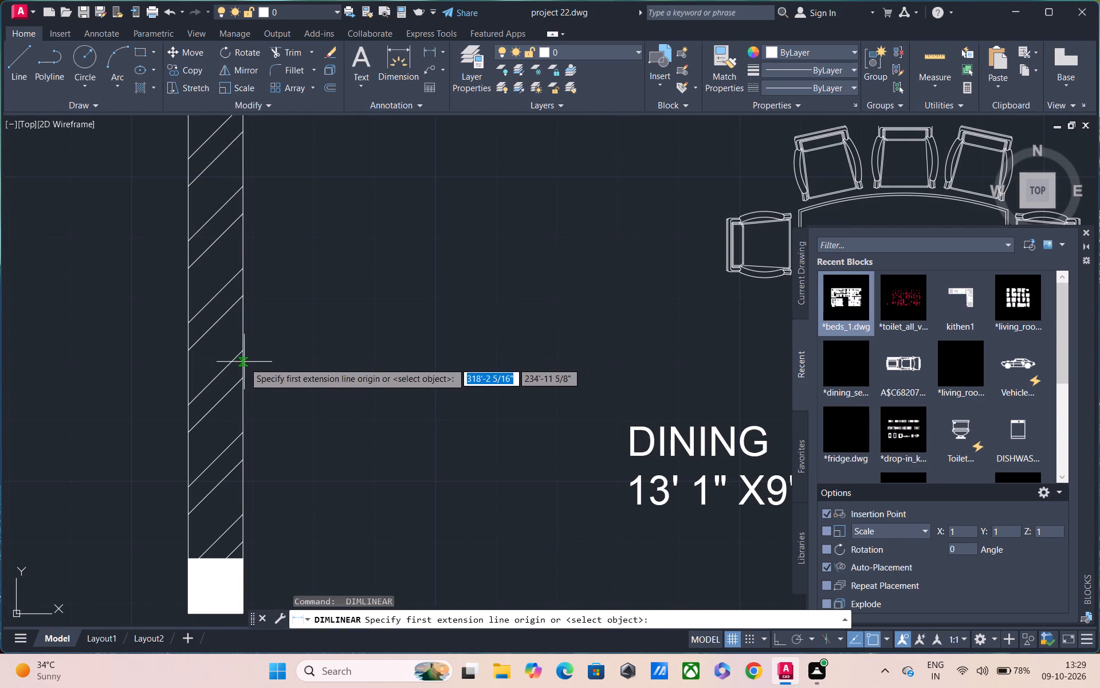
pyautogui.click(243, 363)
pyautogui.moveTo(320, 366); pyautogui.dragTo(0, 365, button='middle')
pyautogui.scroll(-1, 119, 364)
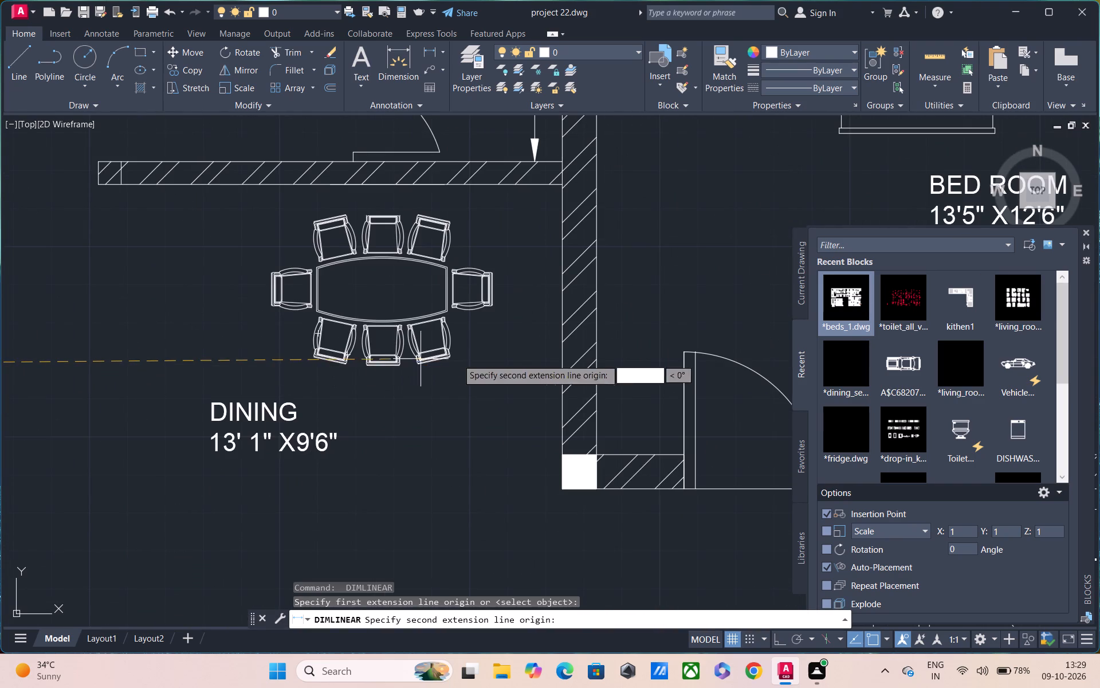
pyautogui.click(564, 358)
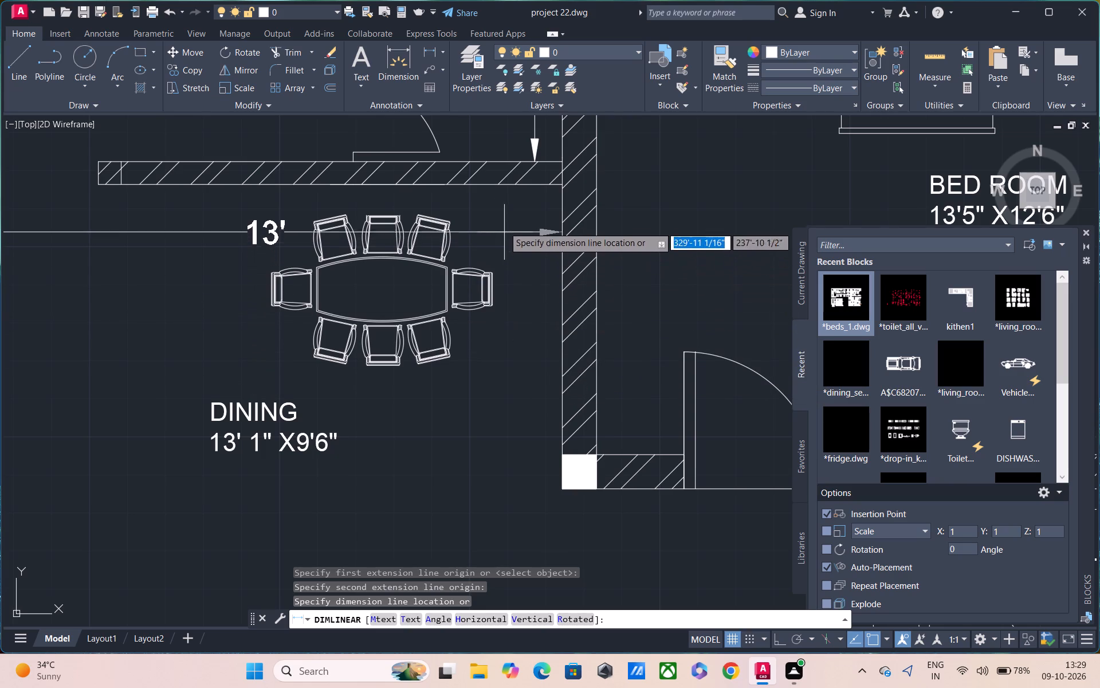
pyautogui.click(503, 214)
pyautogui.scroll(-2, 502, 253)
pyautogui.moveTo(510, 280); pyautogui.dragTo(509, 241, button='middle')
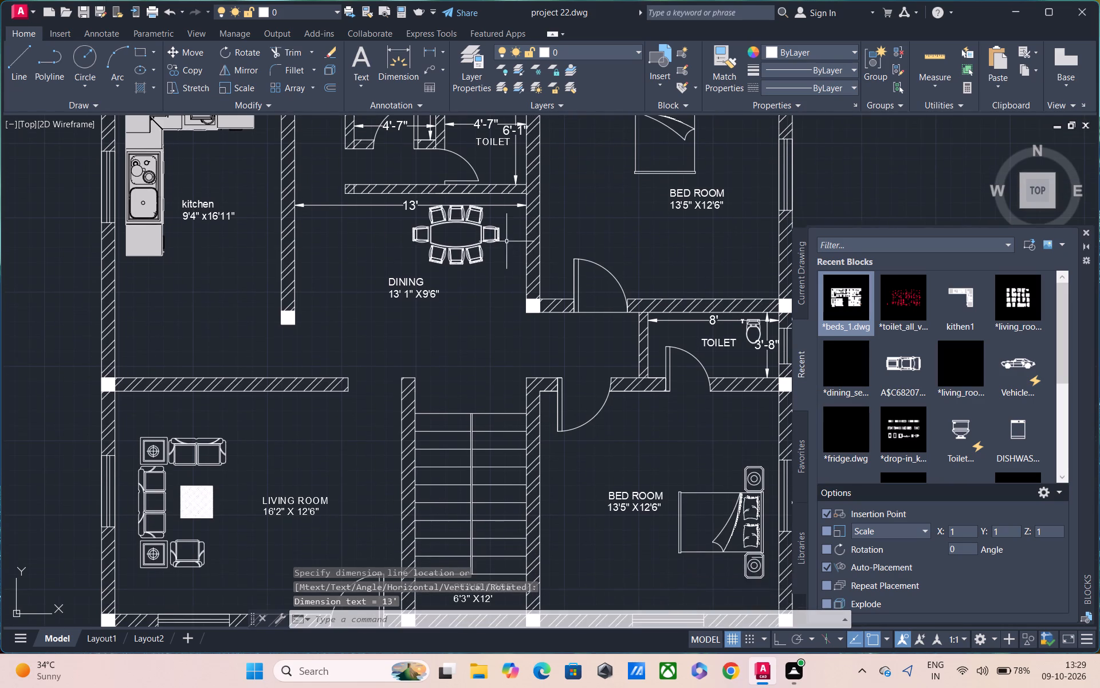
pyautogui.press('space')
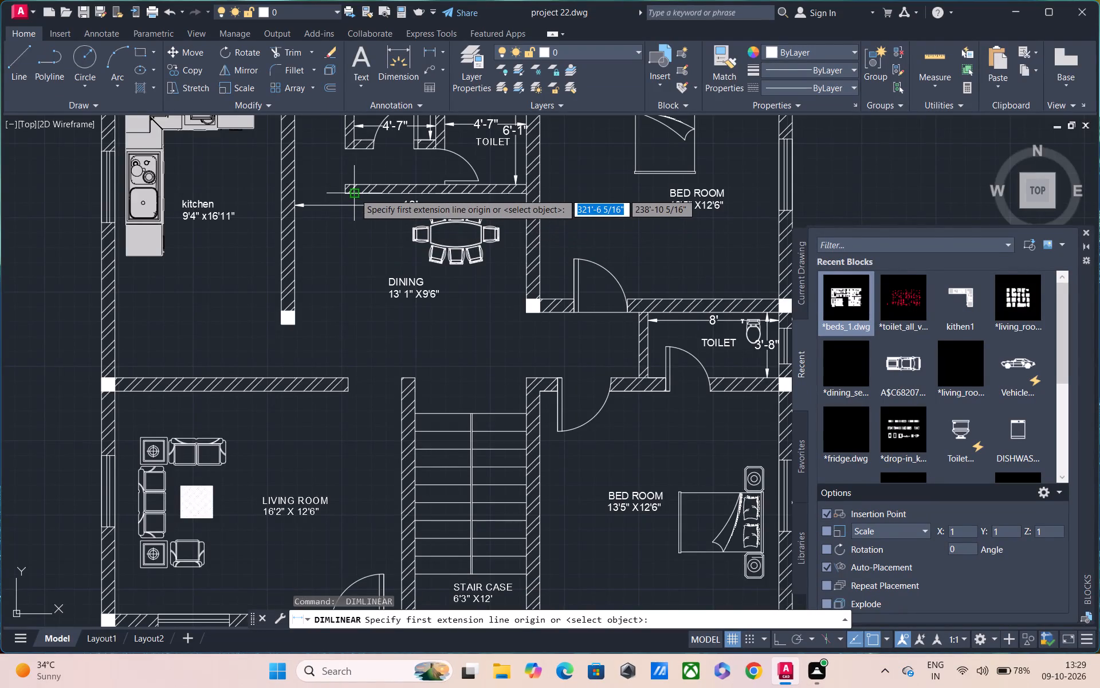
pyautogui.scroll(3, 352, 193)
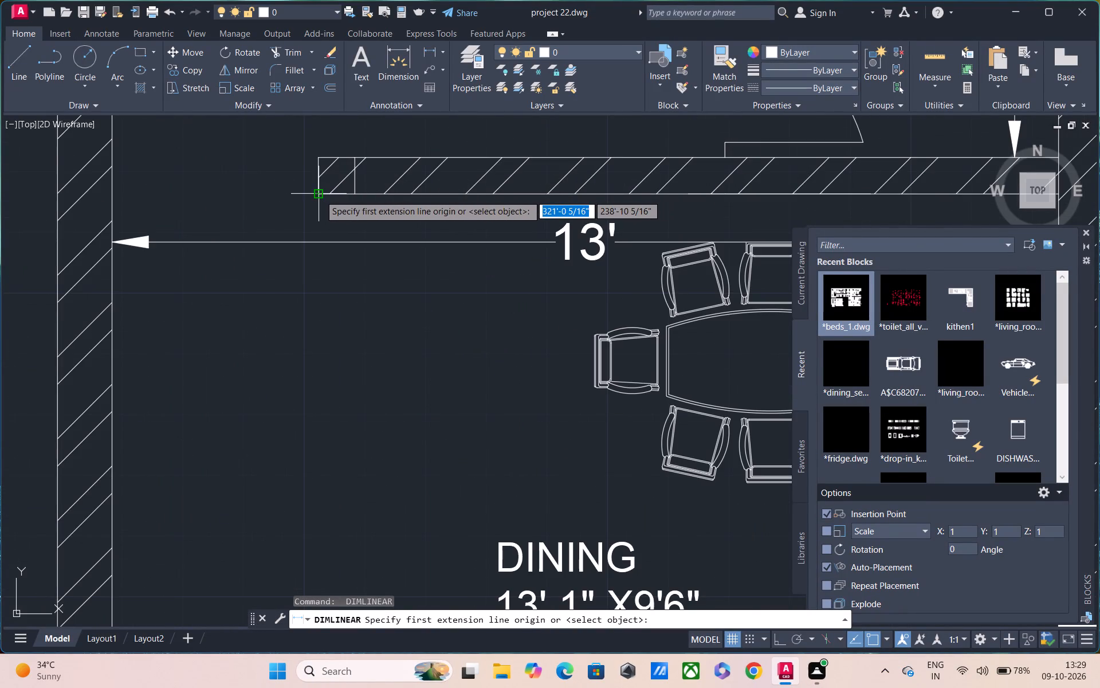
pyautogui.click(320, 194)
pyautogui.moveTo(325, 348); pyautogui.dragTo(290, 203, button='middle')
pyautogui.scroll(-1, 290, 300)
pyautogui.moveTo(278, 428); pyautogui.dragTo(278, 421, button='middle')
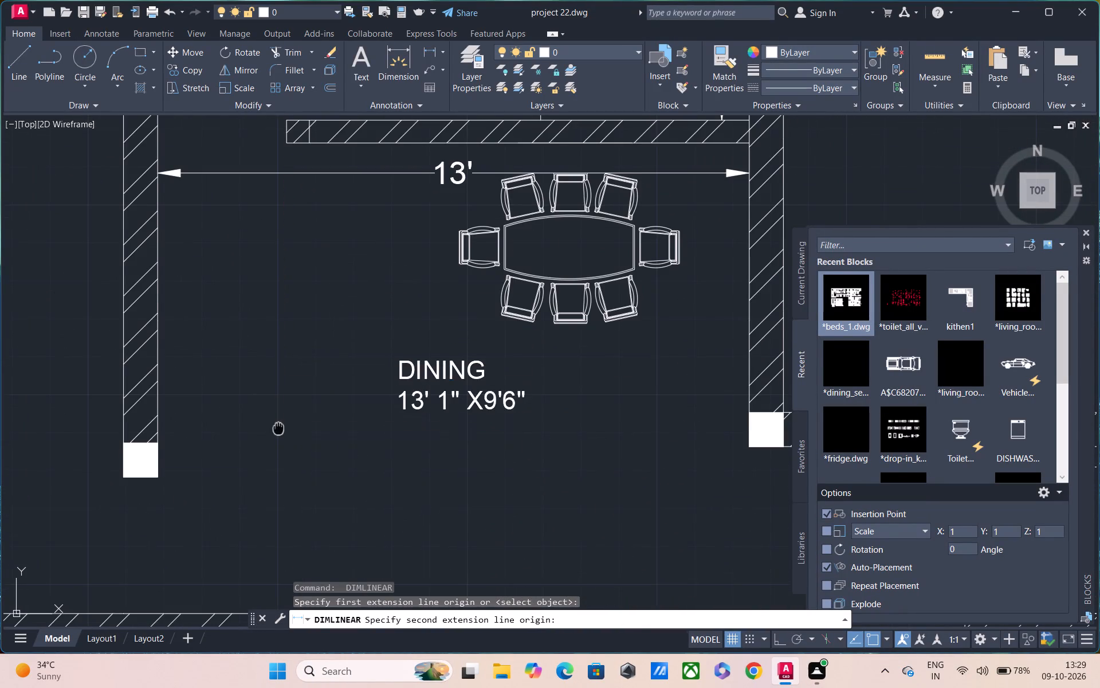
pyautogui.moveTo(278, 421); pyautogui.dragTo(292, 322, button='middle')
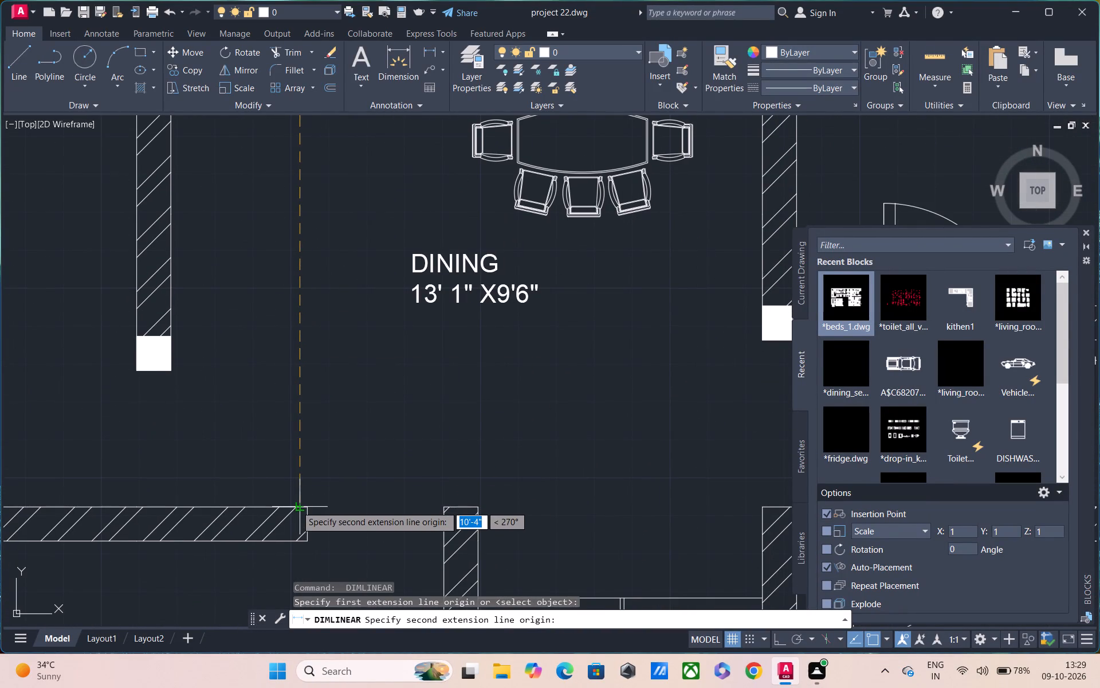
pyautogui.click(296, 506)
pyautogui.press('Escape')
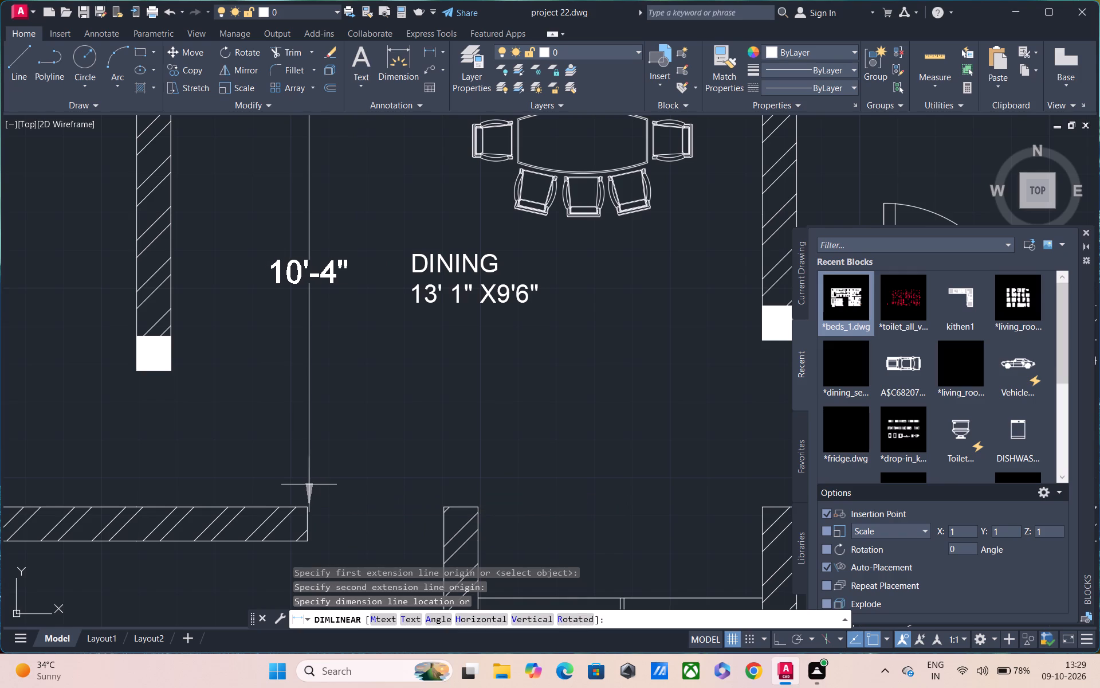
# Override the text of the dining area's horizontal dimension with 13' 1".
pyautogui.scroll(-3, 308, 480)
pyautogui.moveTo(377, 467); pyautogui.dragTo(376, 445, button='middle')
pyautogui.scroll(2, 343, 433)
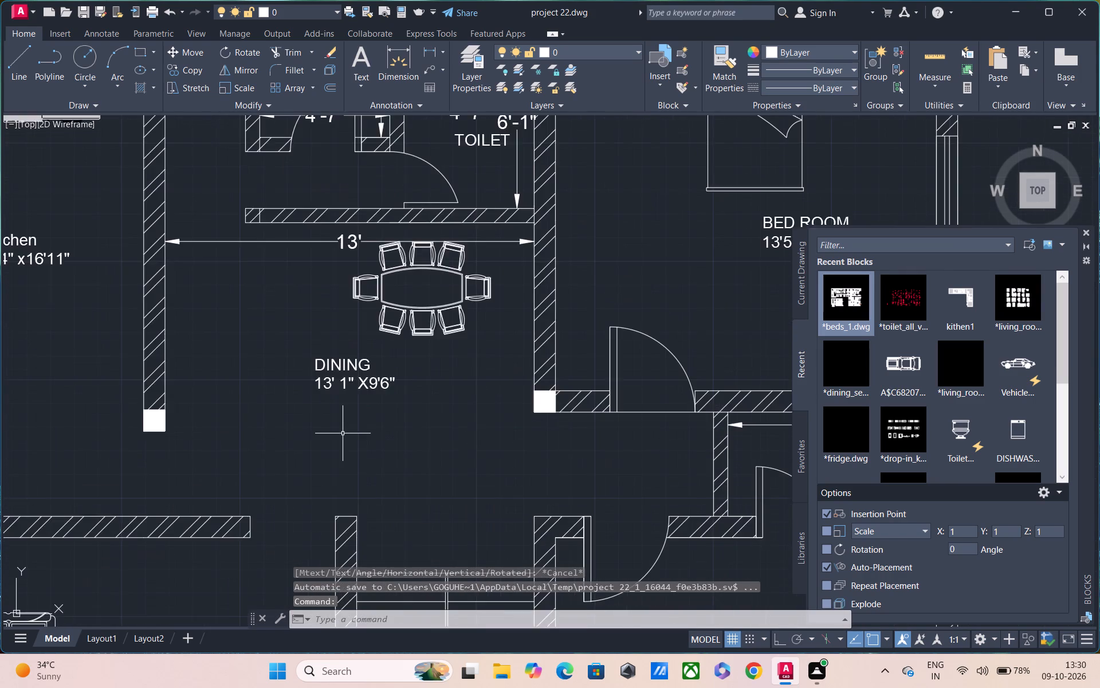
pyautogui.scroll(-1, 343, 433)
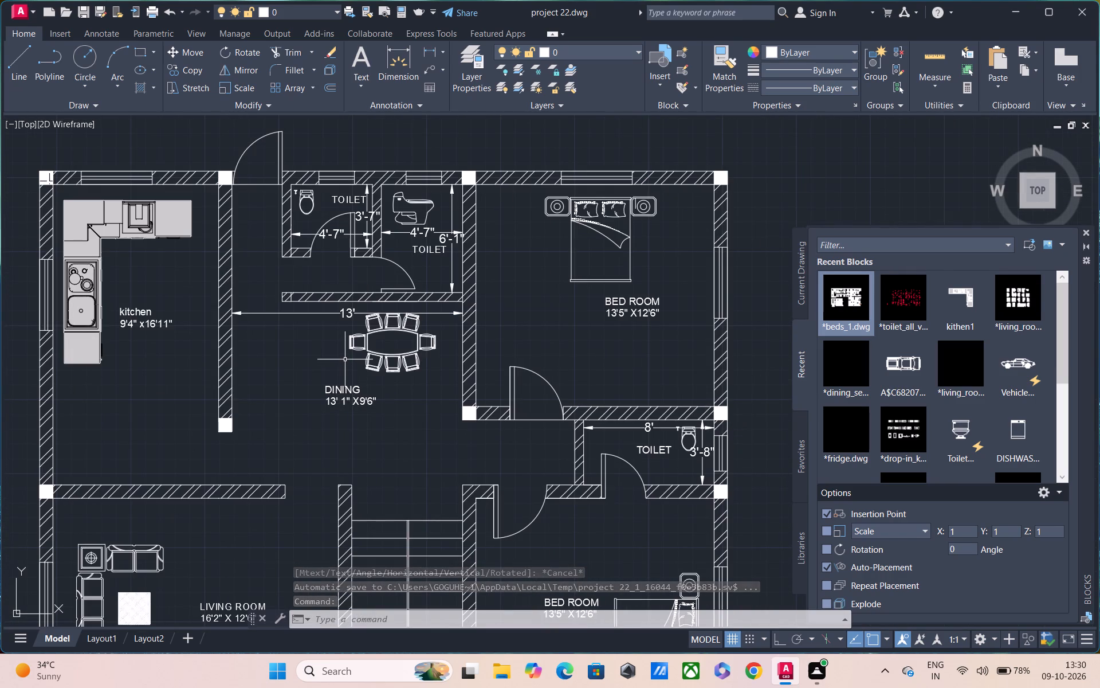
pyautogui.scroll(-1, 345, 359)
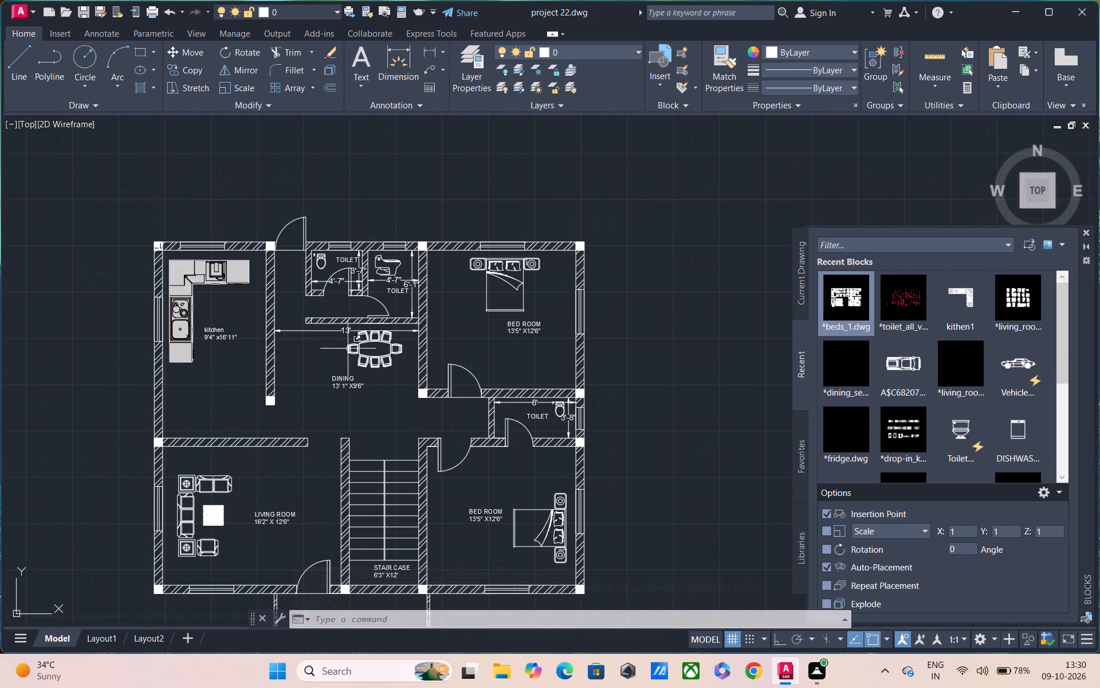
pyautogui.scroll(2, 348, 336)
pyautogui.doubleClick(344, 321)
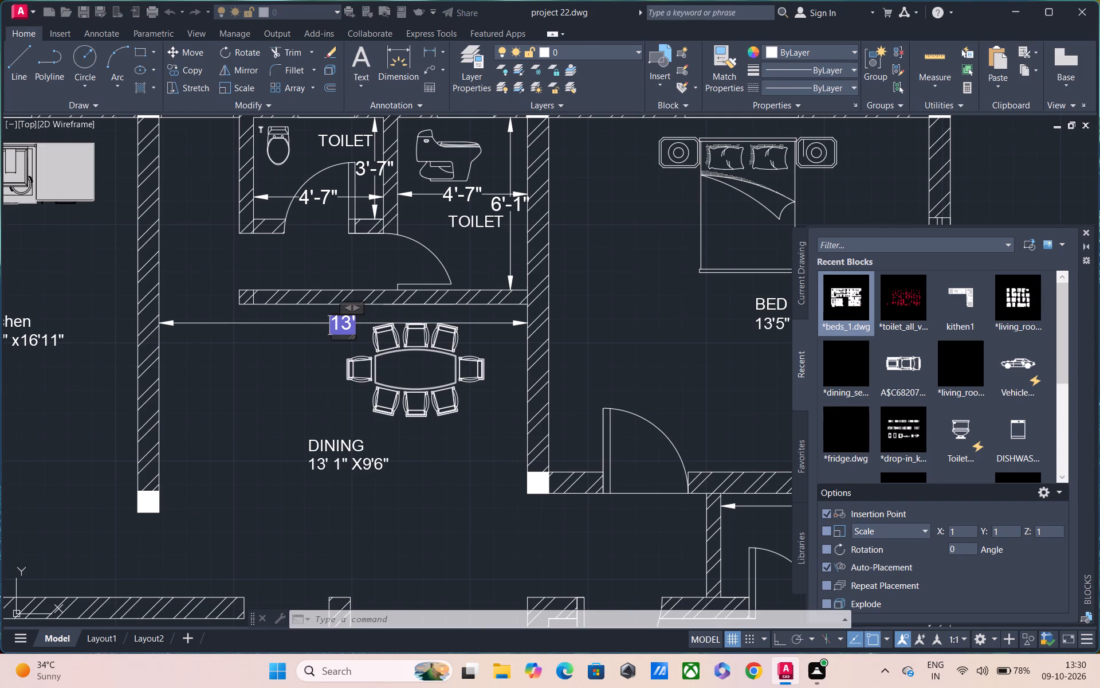
pyautogui.press('BackSpace')
pyautogui.press('BackSpace')
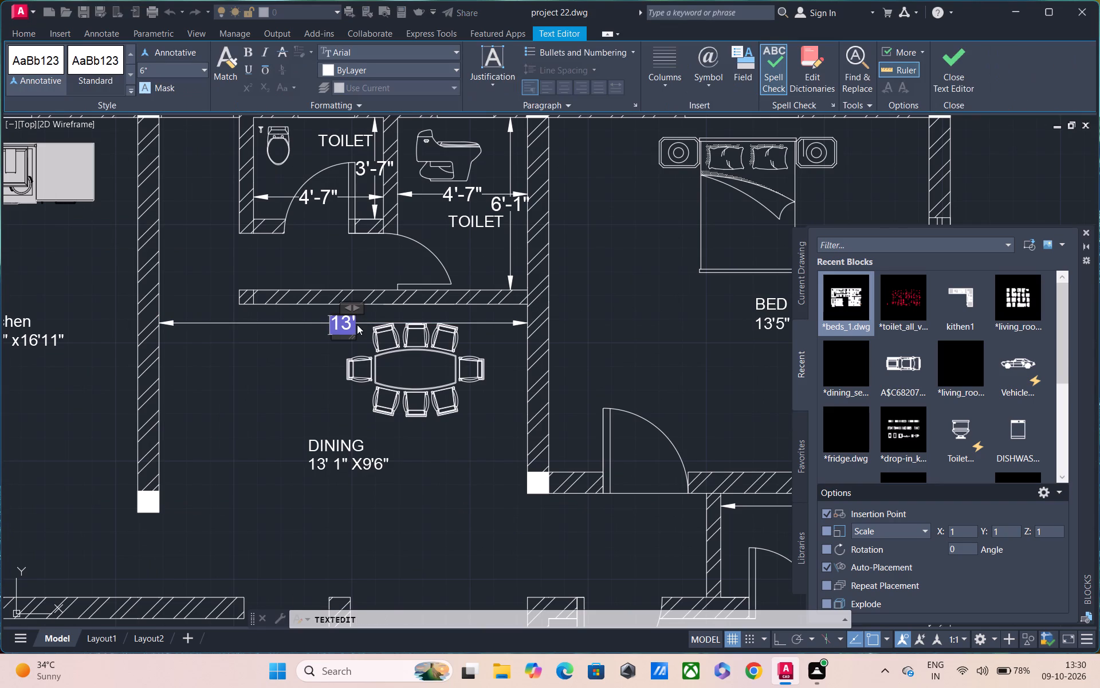
pyautogui.click(348, 319)
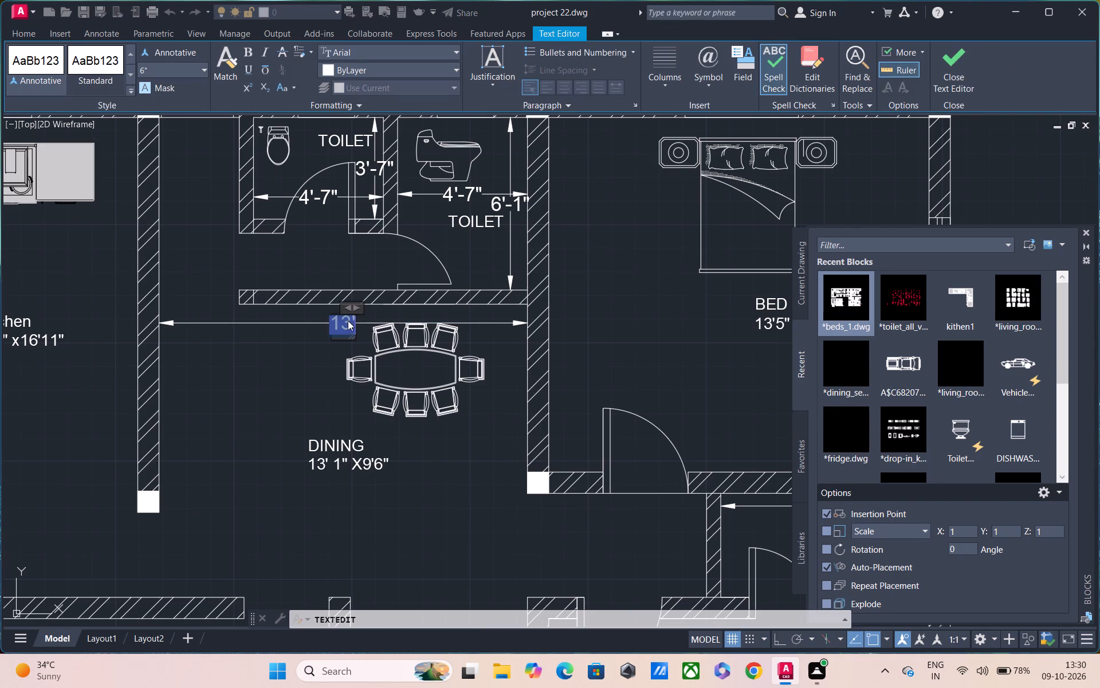
pyautogui.press('BackSpace')
pyautogui.write("13'")
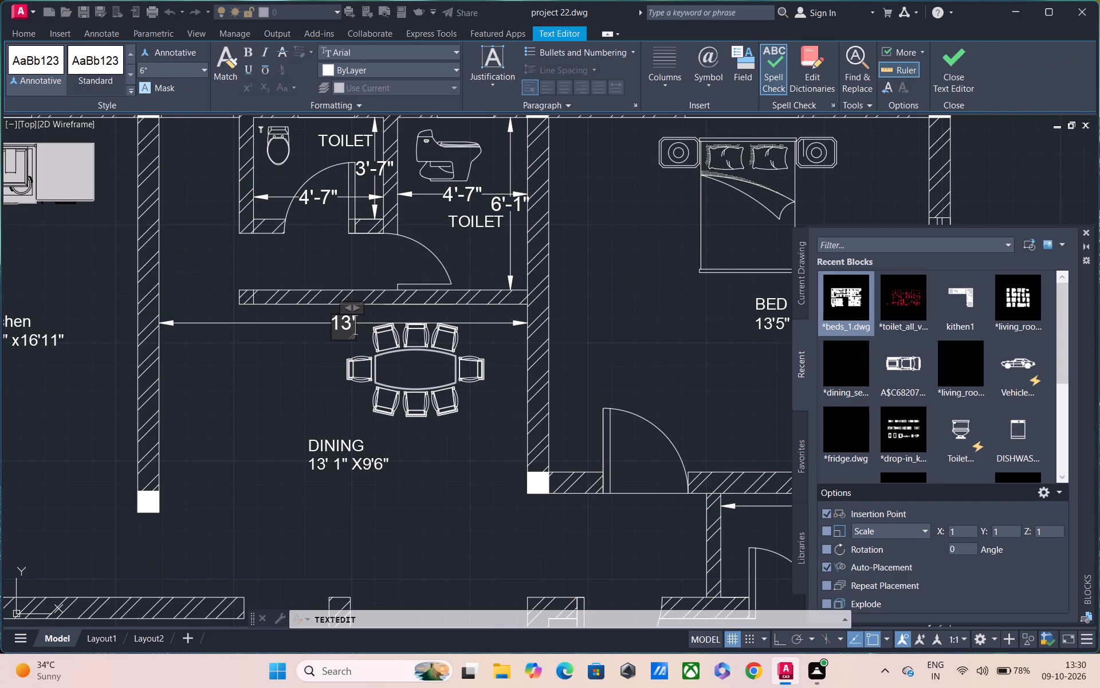
pyautogui.press('space')
pyautogui.write('1"')
pyautogui.click(324, 354)
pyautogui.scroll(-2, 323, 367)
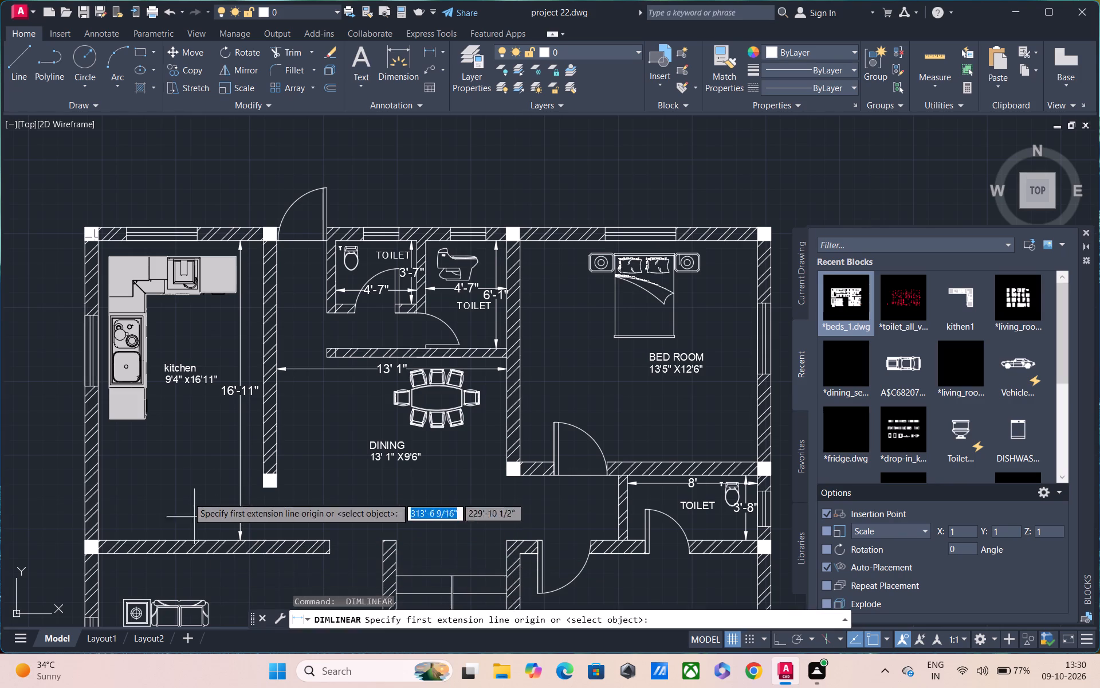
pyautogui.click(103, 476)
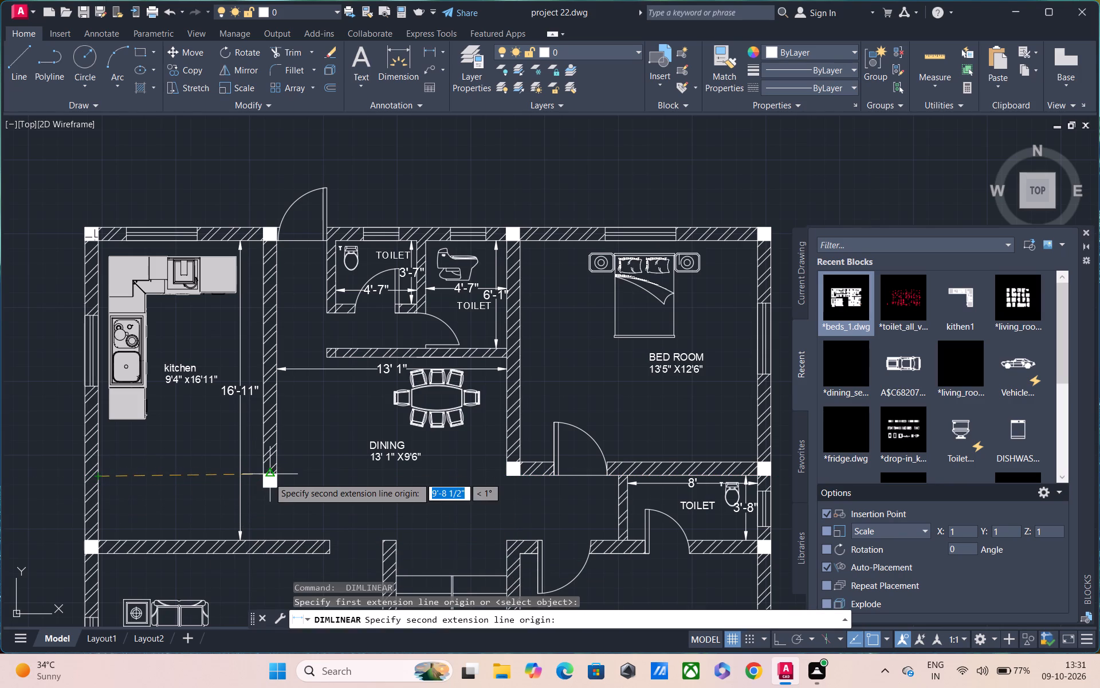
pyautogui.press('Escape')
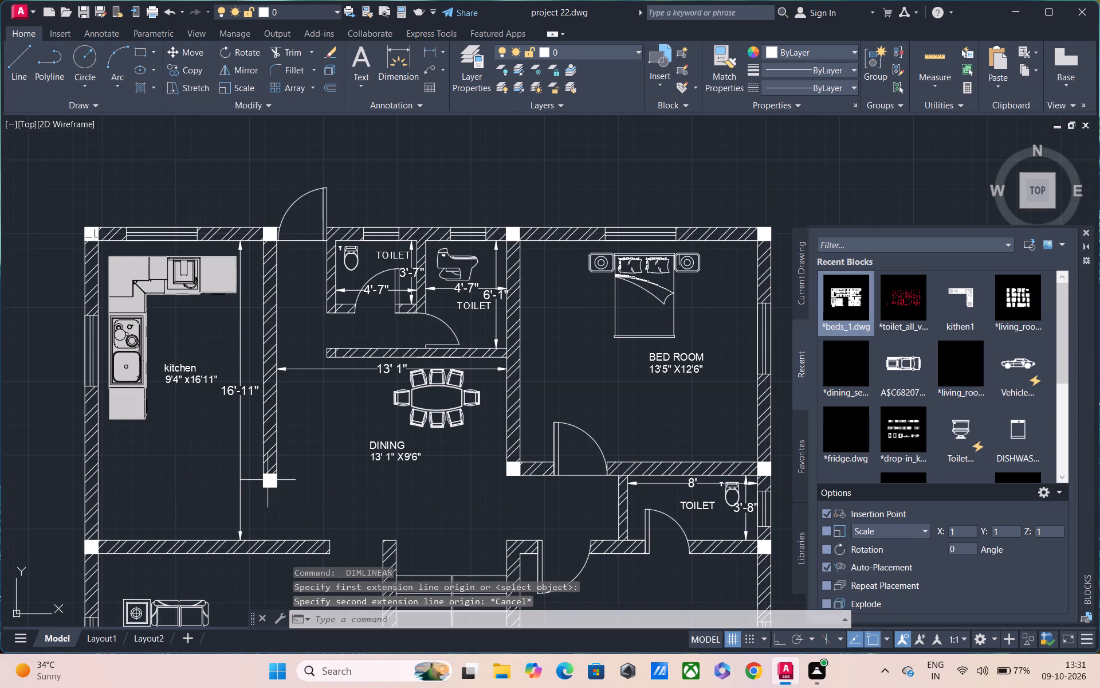
# Save the drawing.
pyautogui.hotkey('ctrl', 's')
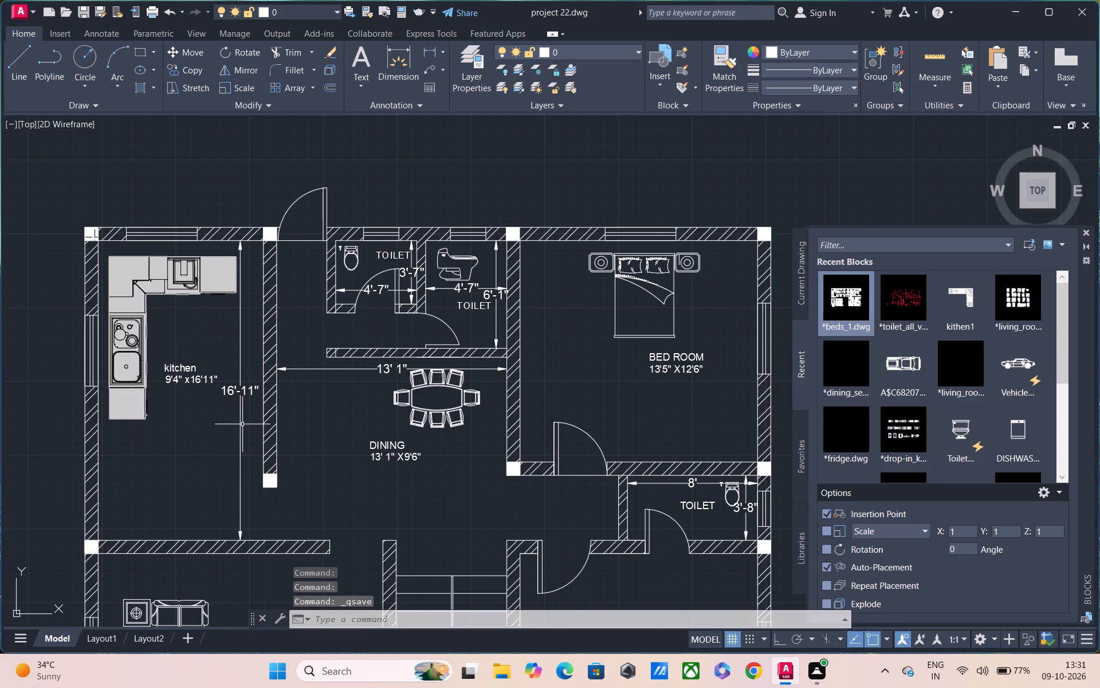
# Add a horizontal linear dimension for the kitchen width, between the inner wall faces just below the counter.
pyautogui.moveTo(246, 426); pyautogui.dragTo(244, 373, button='middle')
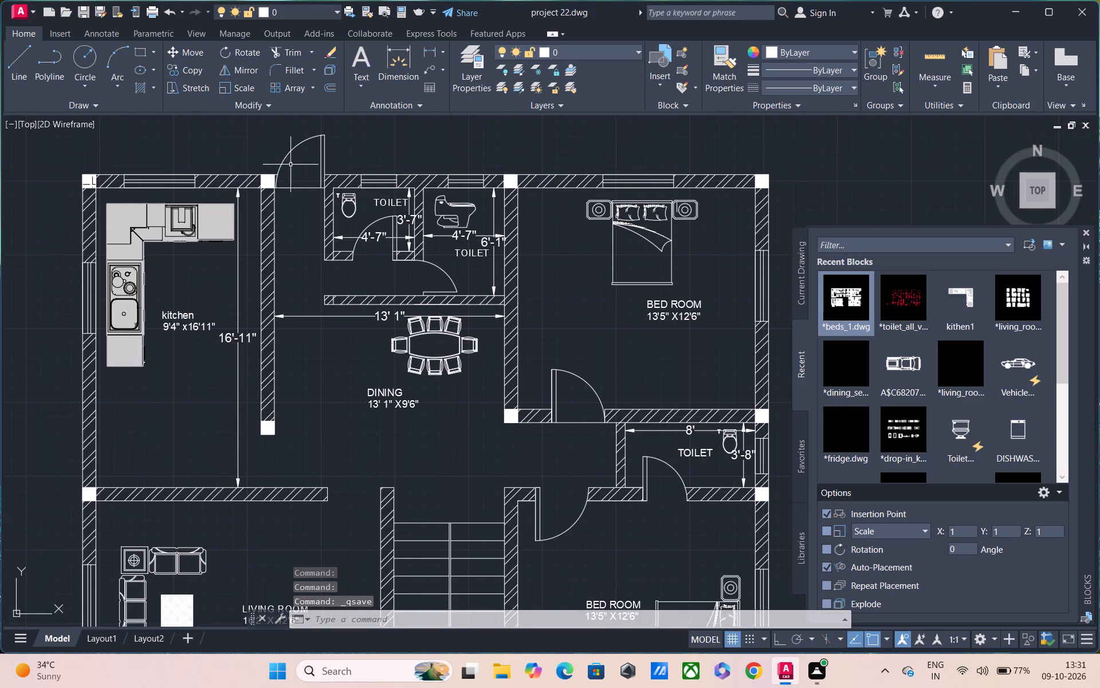
pyautogui.click(432, 48)
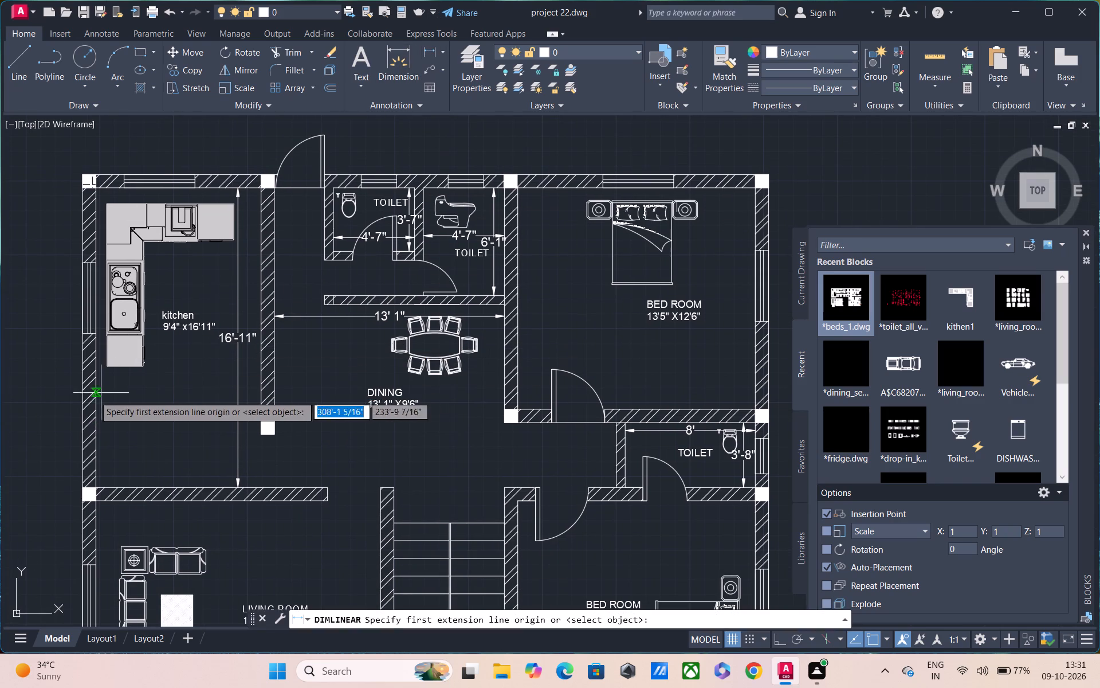
pyautogui.scroll(2, 93, 387)
pyautogui.click(99, 378)
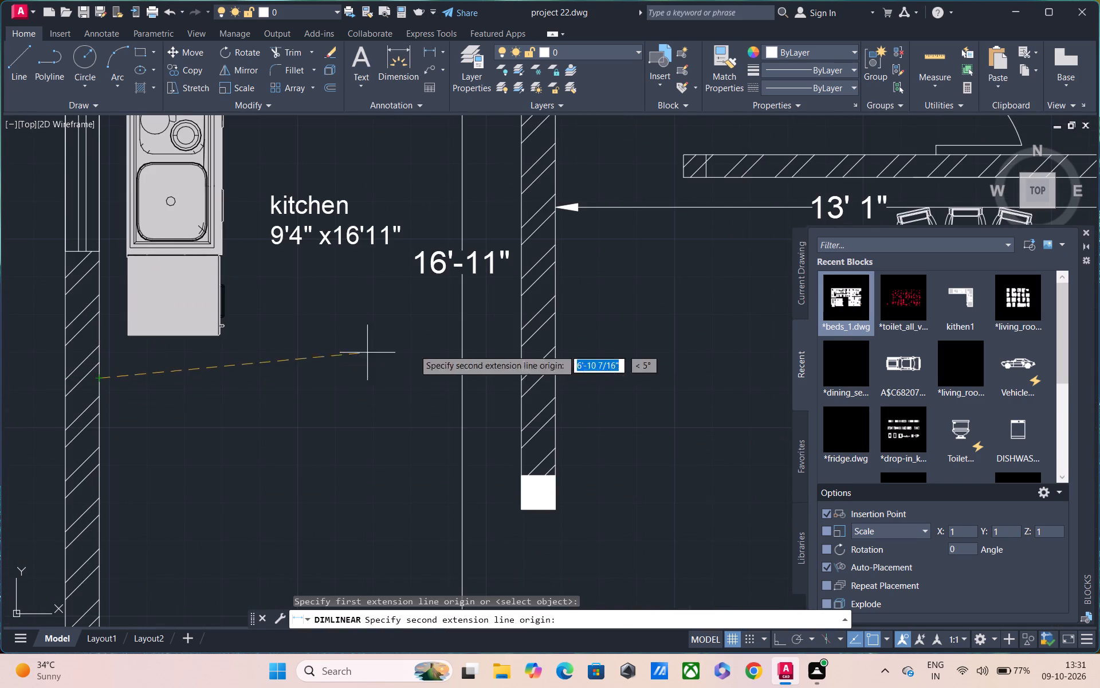
pyautogui.click(521, 380)
pyautogui.click(513, 366)
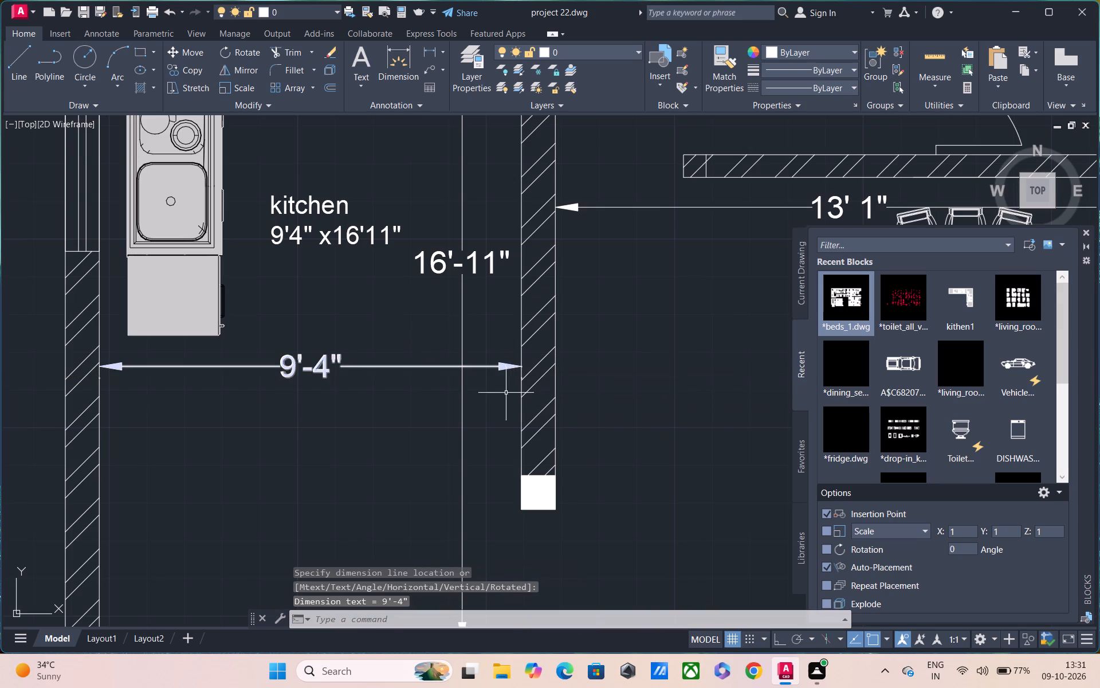
pyautogui.press('Escape')
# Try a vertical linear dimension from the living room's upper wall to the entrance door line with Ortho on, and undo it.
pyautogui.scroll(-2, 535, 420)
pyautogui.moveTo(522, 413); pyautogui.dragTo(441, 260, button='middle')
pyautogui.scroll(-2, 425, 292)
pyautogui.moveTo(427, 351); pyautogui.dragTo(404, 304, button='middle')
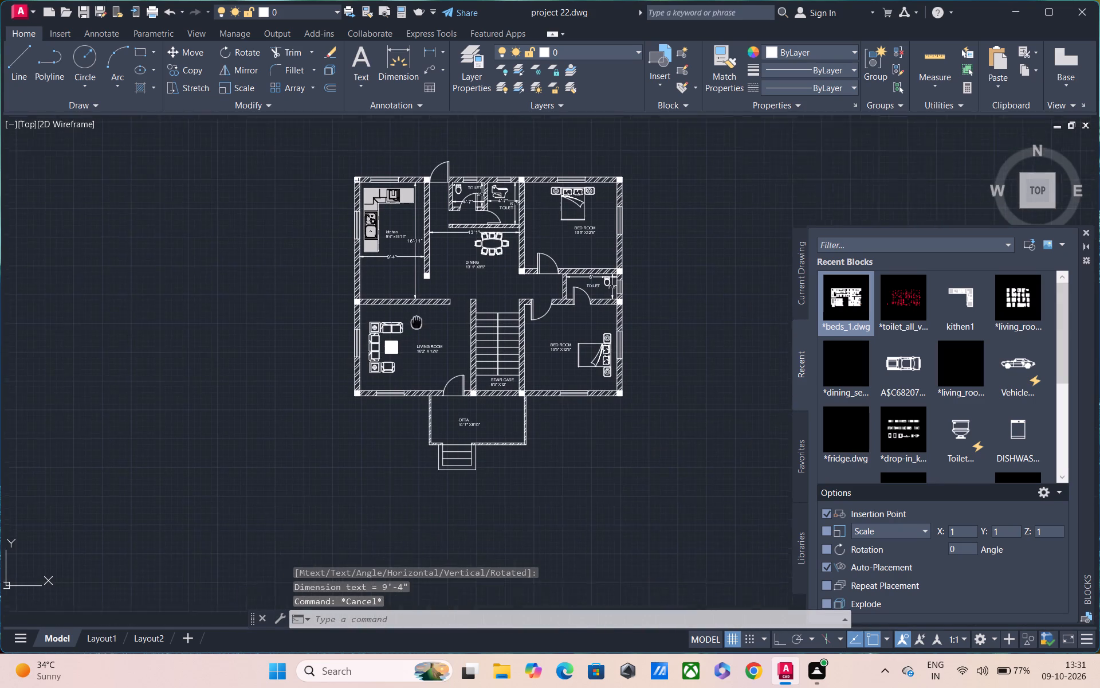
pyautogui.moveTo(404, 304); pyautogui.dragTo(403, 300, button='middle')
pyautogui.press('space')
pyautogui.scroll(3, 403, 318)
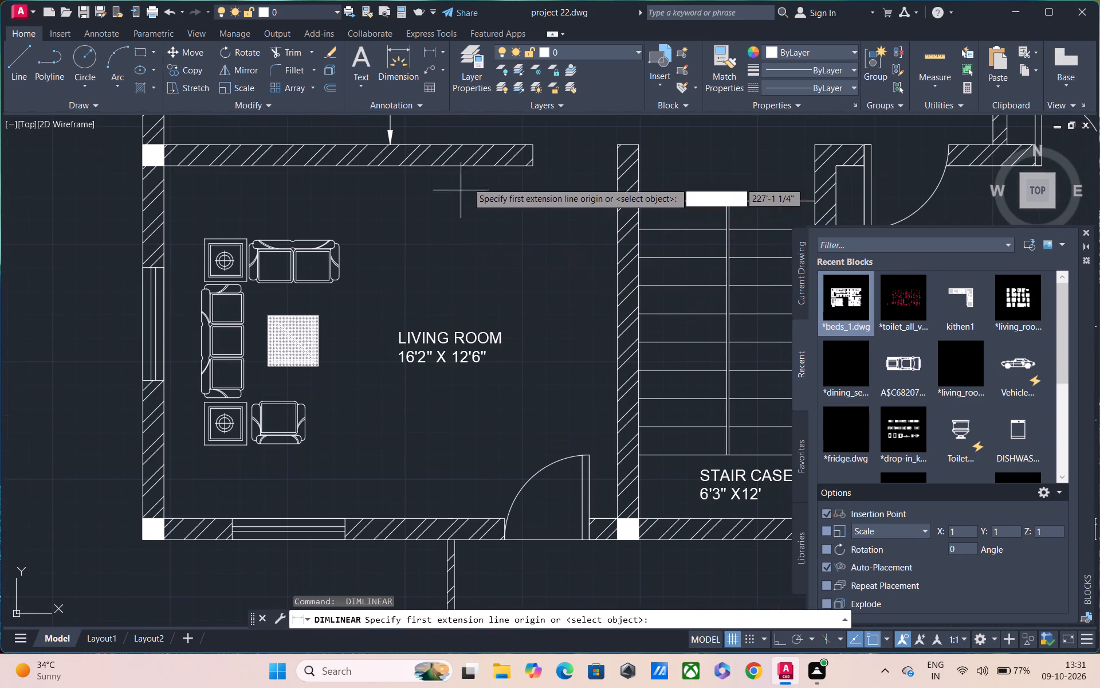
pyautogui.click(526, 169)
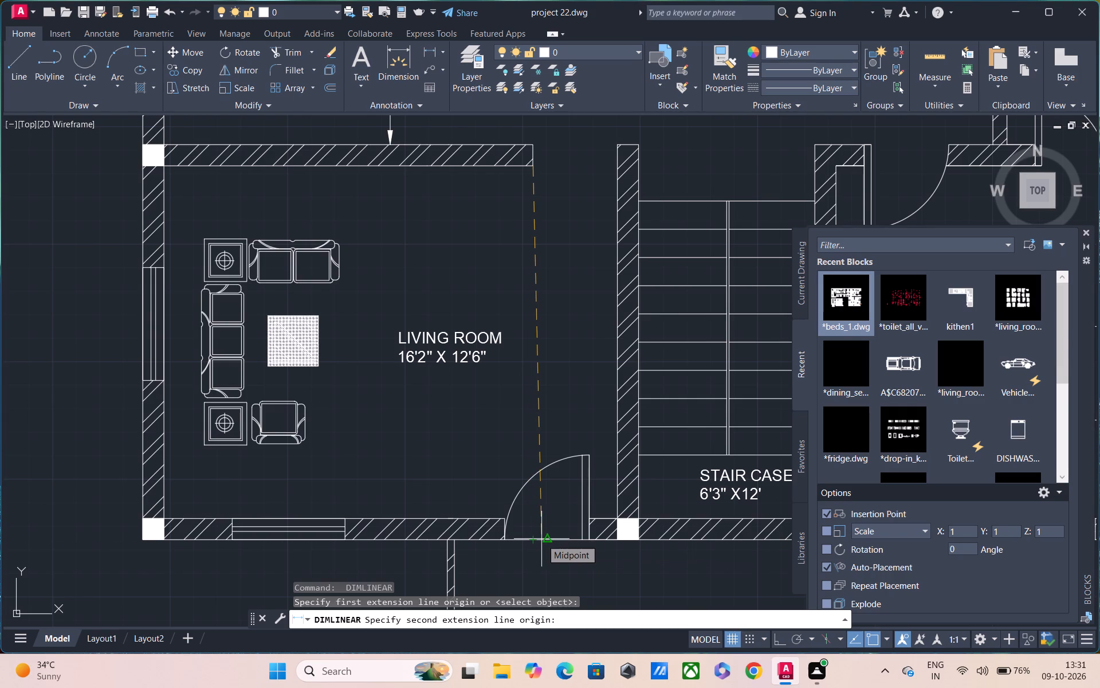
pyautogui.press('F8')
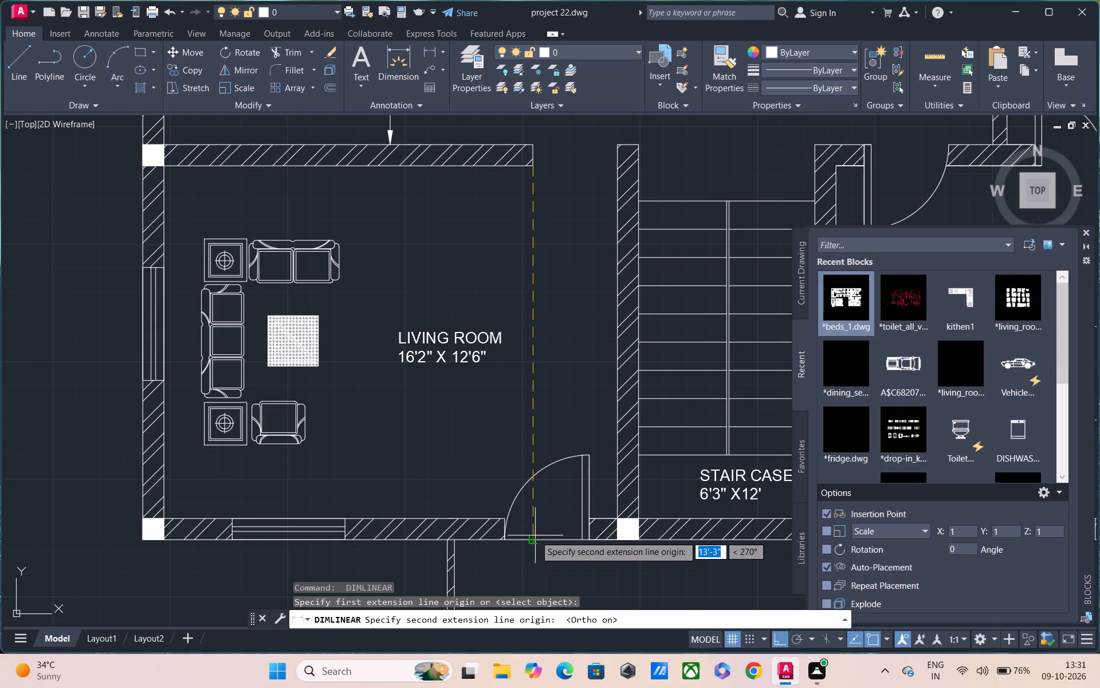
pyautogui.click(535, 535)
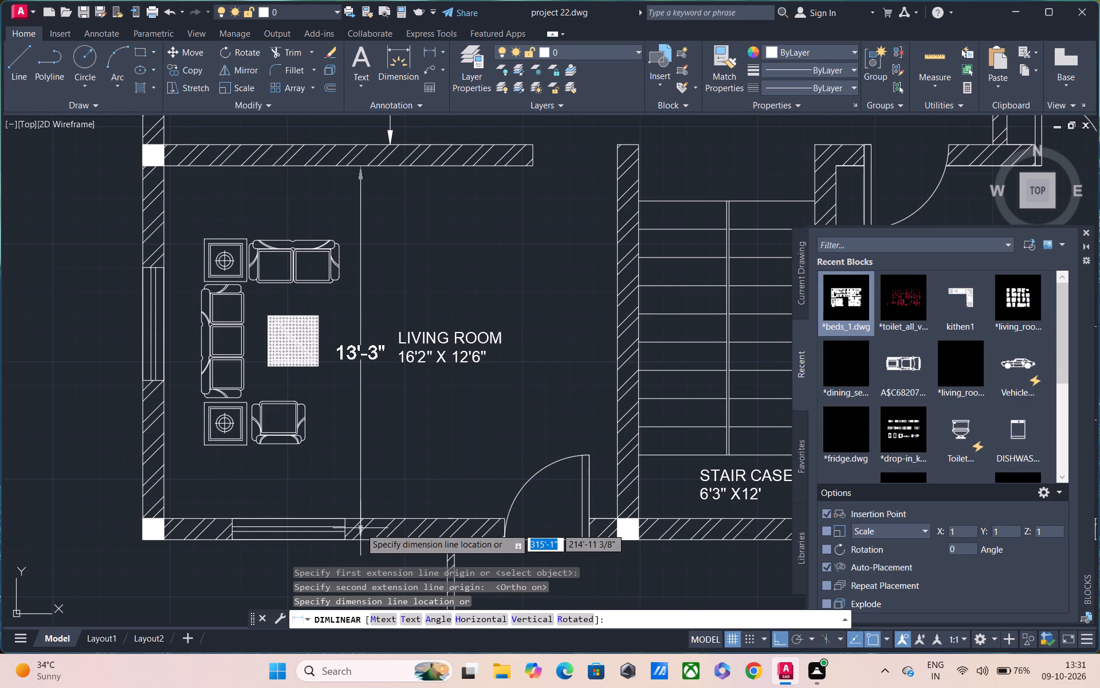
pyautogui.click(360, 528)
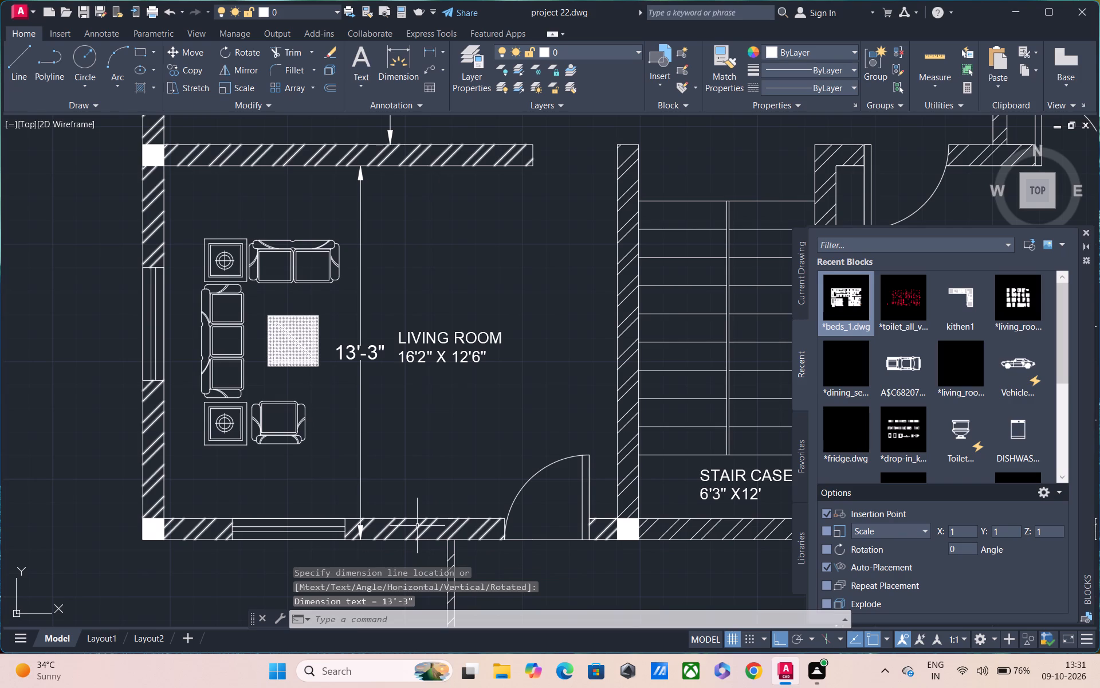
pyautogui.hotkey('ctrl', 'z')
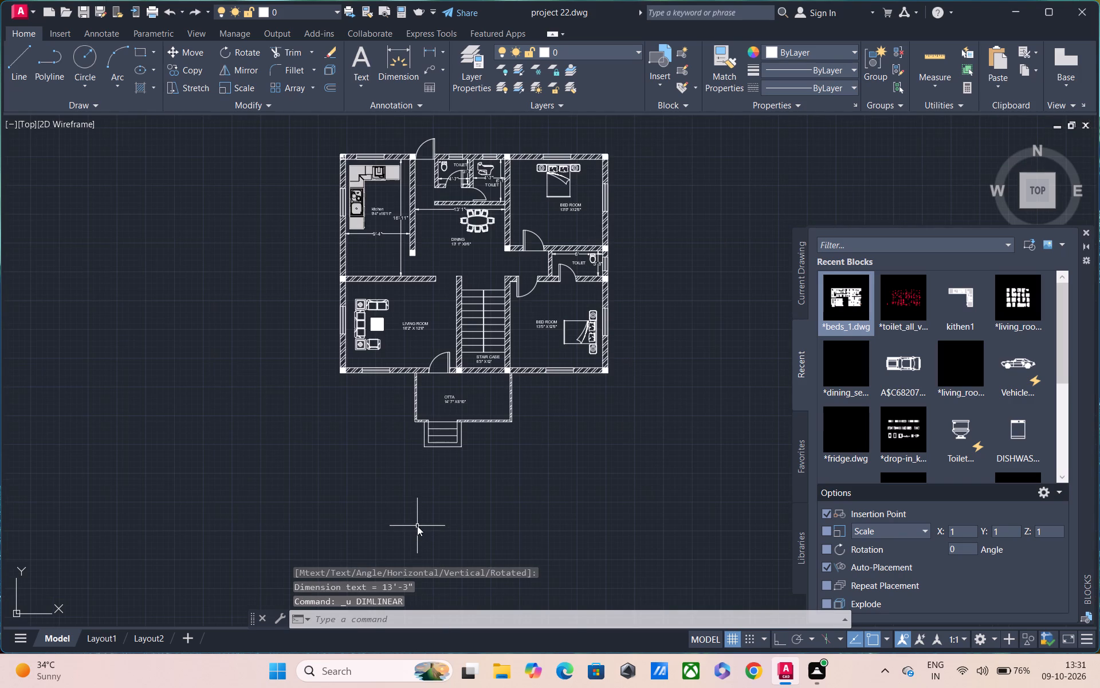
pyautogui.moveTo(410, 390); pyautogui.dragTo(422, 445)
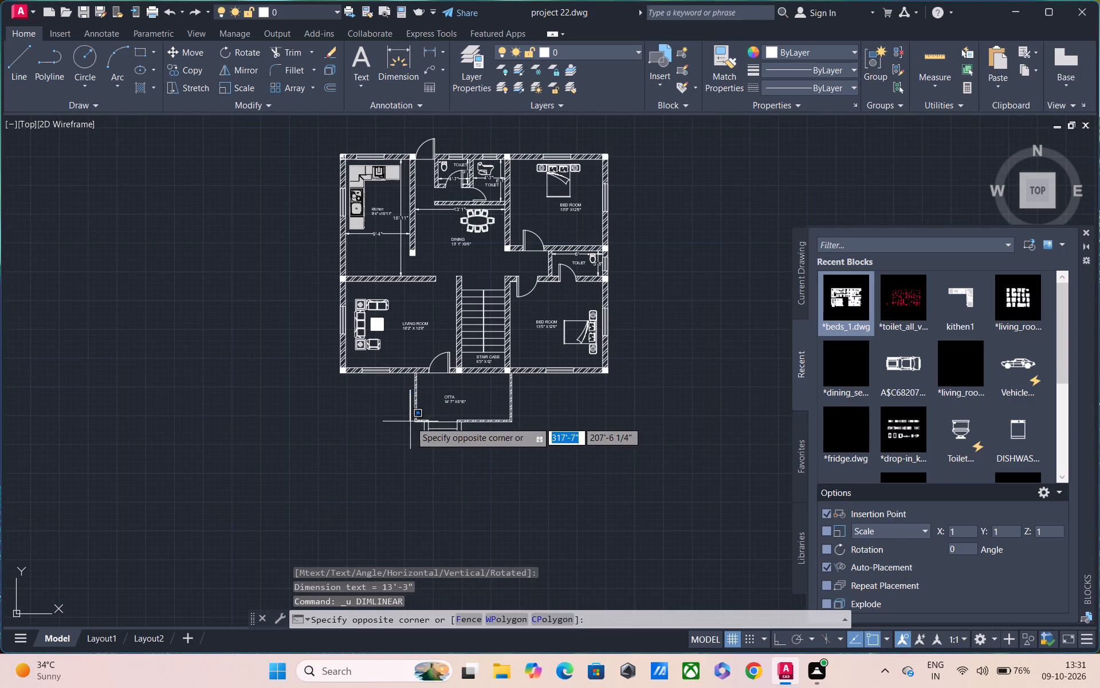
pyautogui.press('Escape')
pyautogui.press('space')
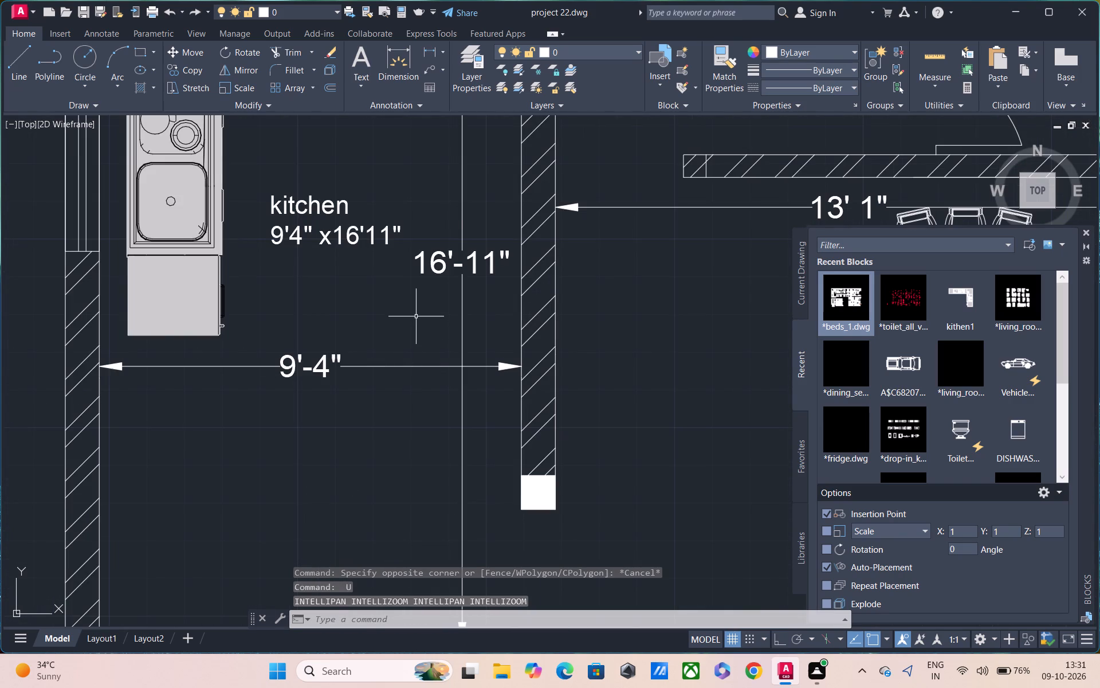
# Turn the grid display off and Ortho mode on for dimensioning the living room.
pyautogui.scroll(1, 416, 316)
pyautogui.scroll(-3, 416, 319)
pyautogui.moveTo(433, 398); pyautogui.dragTo(426, 335, button='middle')
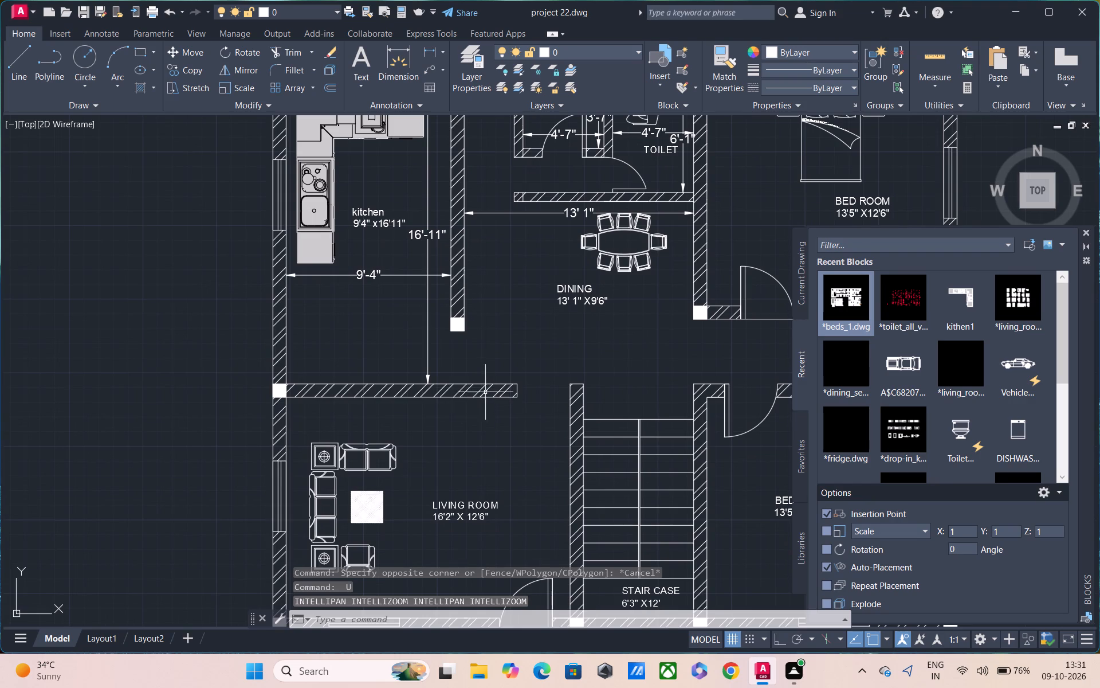
pyautogui.click(426, 54)
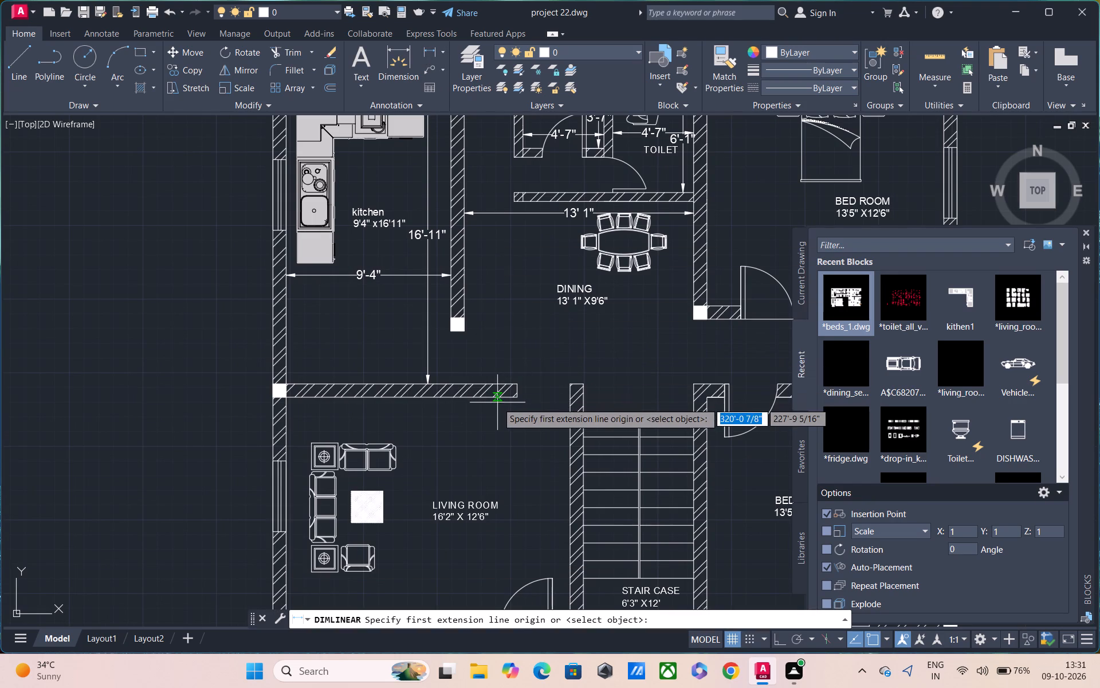
pyautogui.click(493, 396)
pyautogui.moveTo(495, 492); pyautogui.dragTo(474, 354, button='middle')
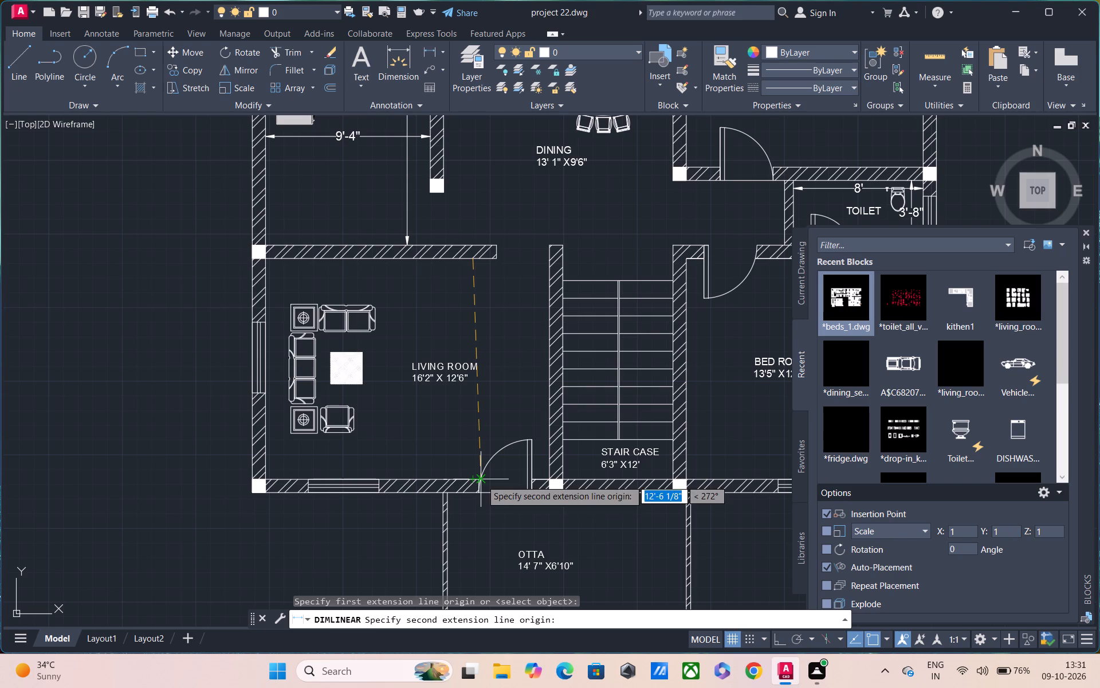
pyautogui.press('F7')
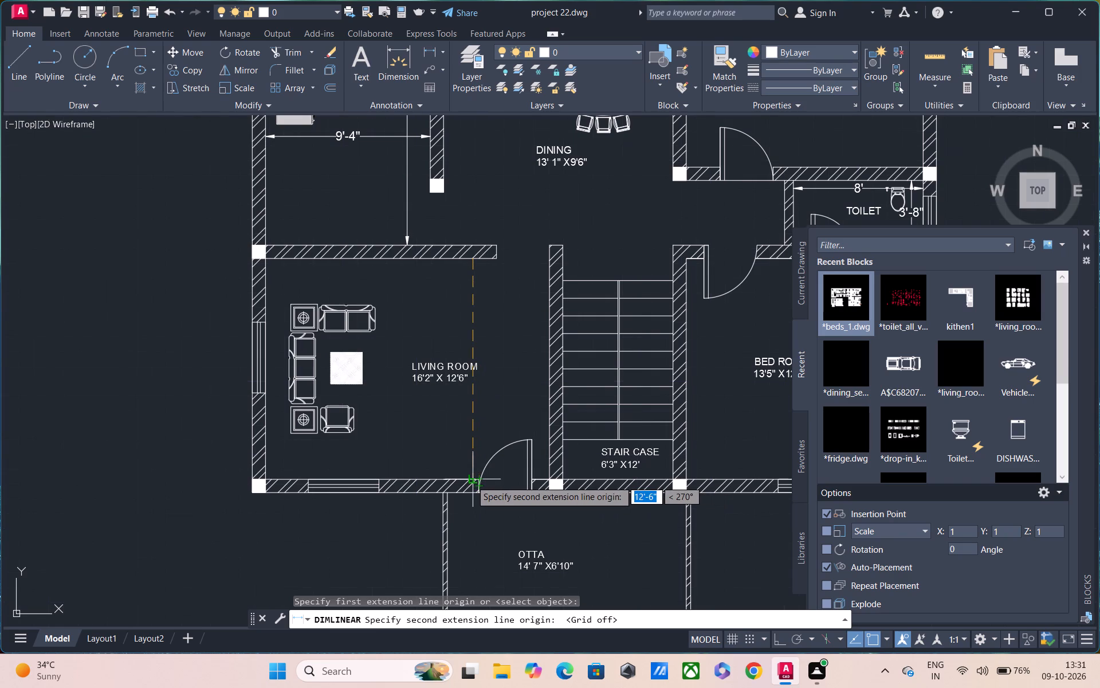
pyautogui.press('F8')
pyautogui.press('Escape')
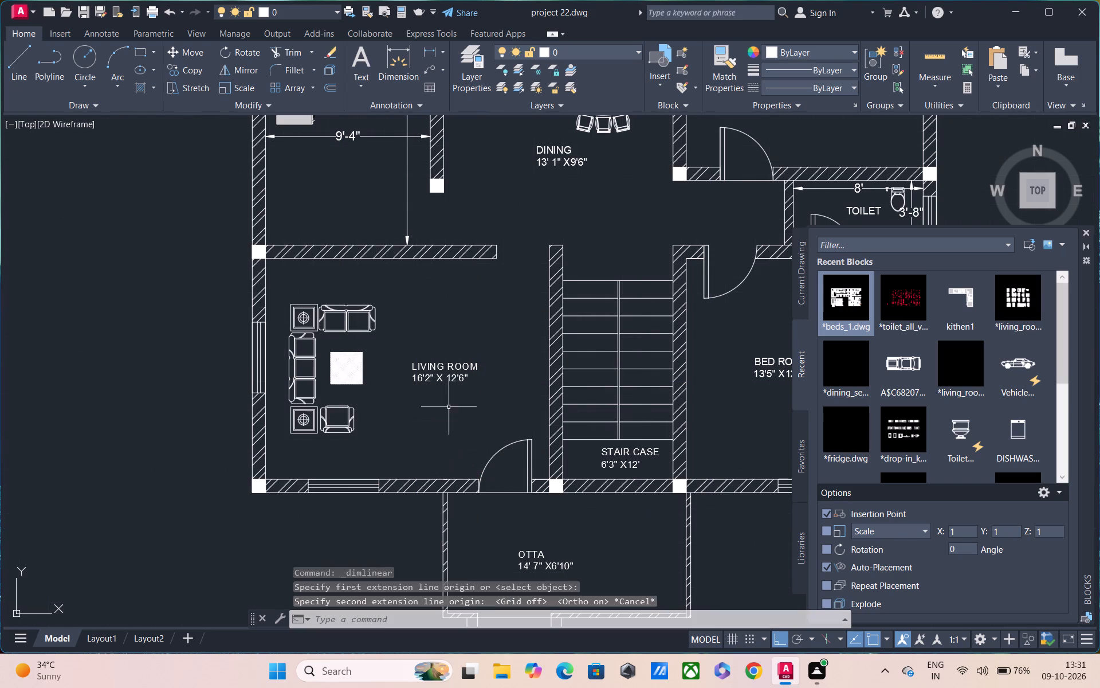
# Add a vertical linear dimension between the living room's upper and lower inner wall faces, placed between the coffee table and the room label.
pyautogui.press('space')
pyautogui.moveTo(461, 256); pyautogui.dragTo(466, 260)
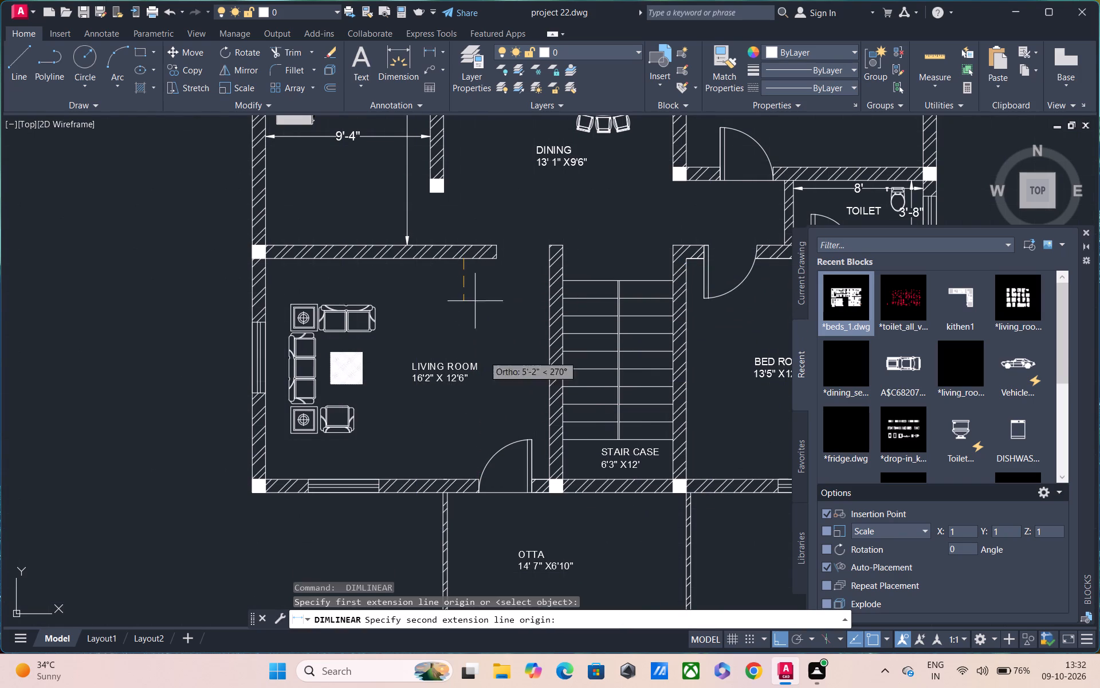
pyautogui.click(464, 479)
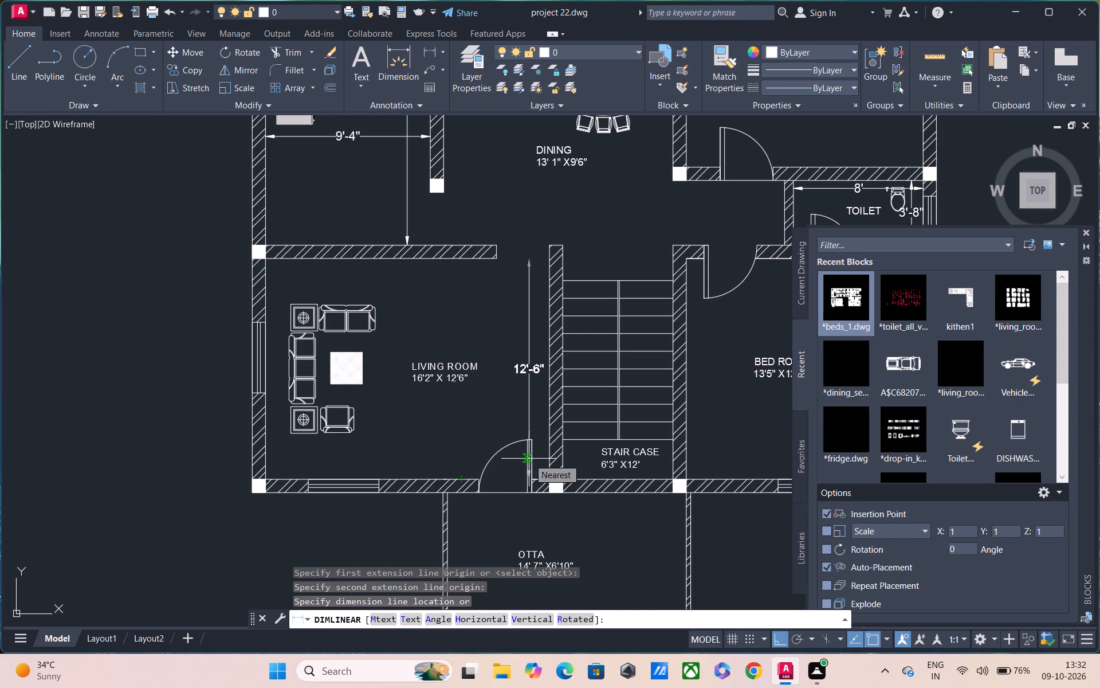
pyautogui.click(396, 471)
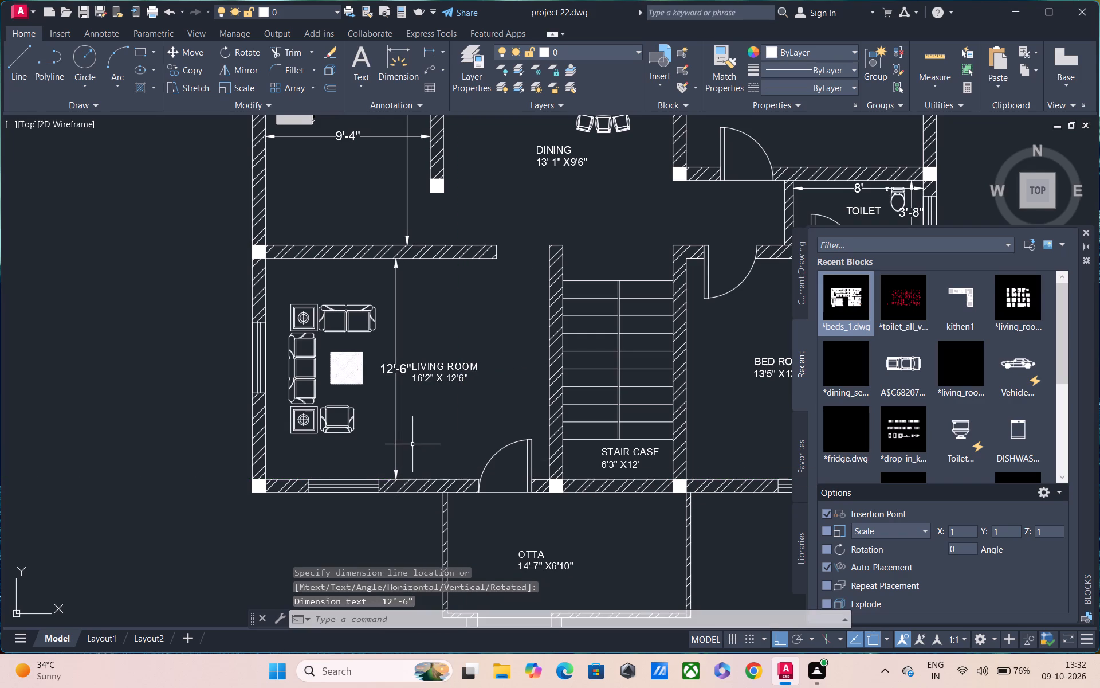
# Add a horizontal linear dimension across the living room, from the outer wall's inner face to the staircase wall, placed above the sofas.
pyautogui.press('space')
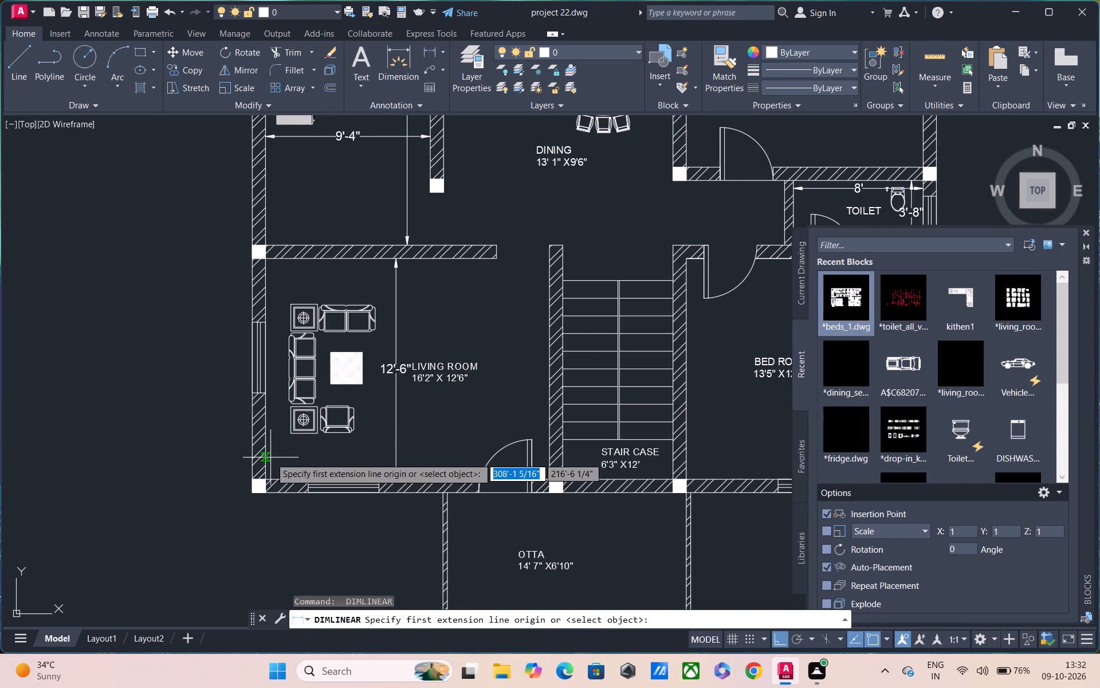
pyautogui.click(268, 454)
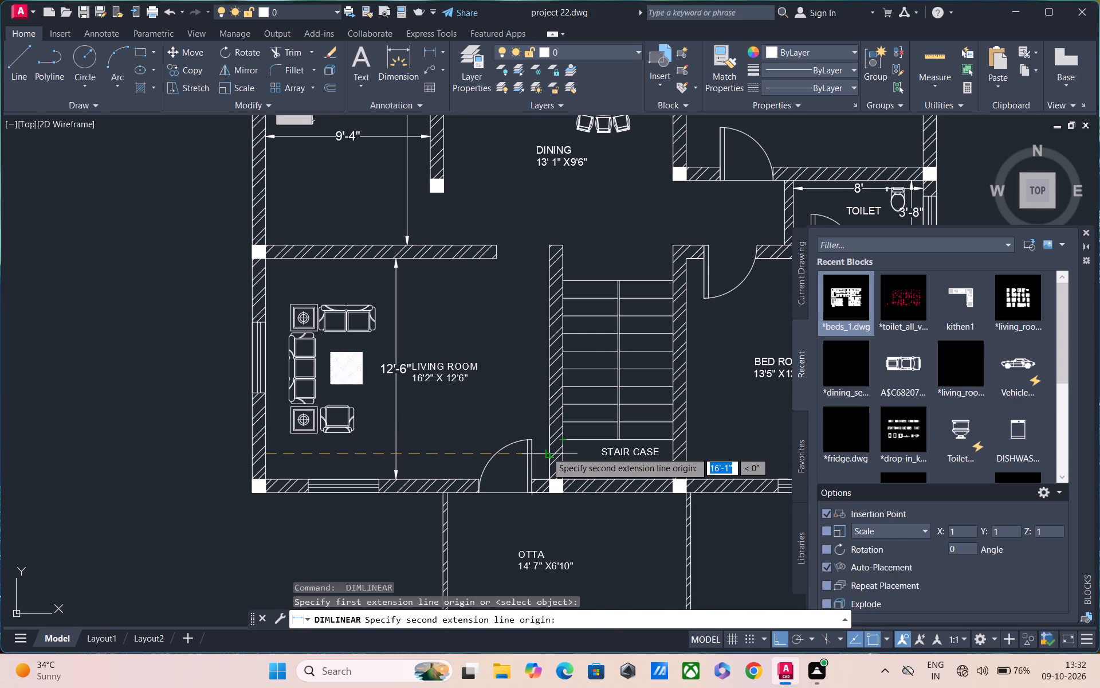
pyautogui.click(547, 452)
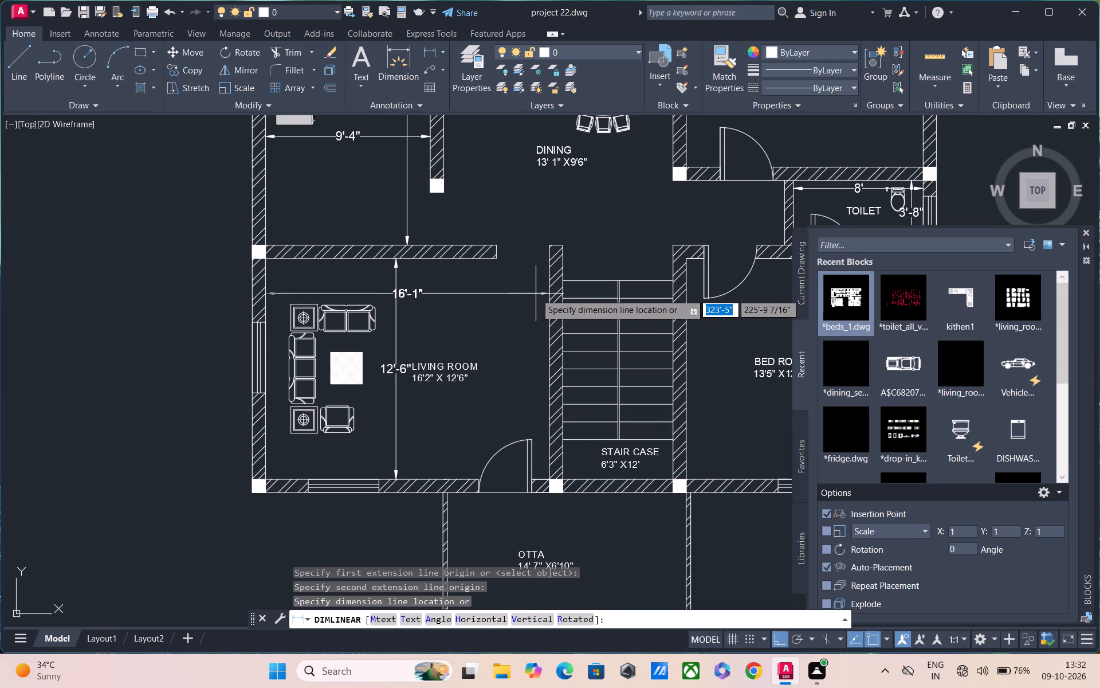
pyautogui.click(536, 294)
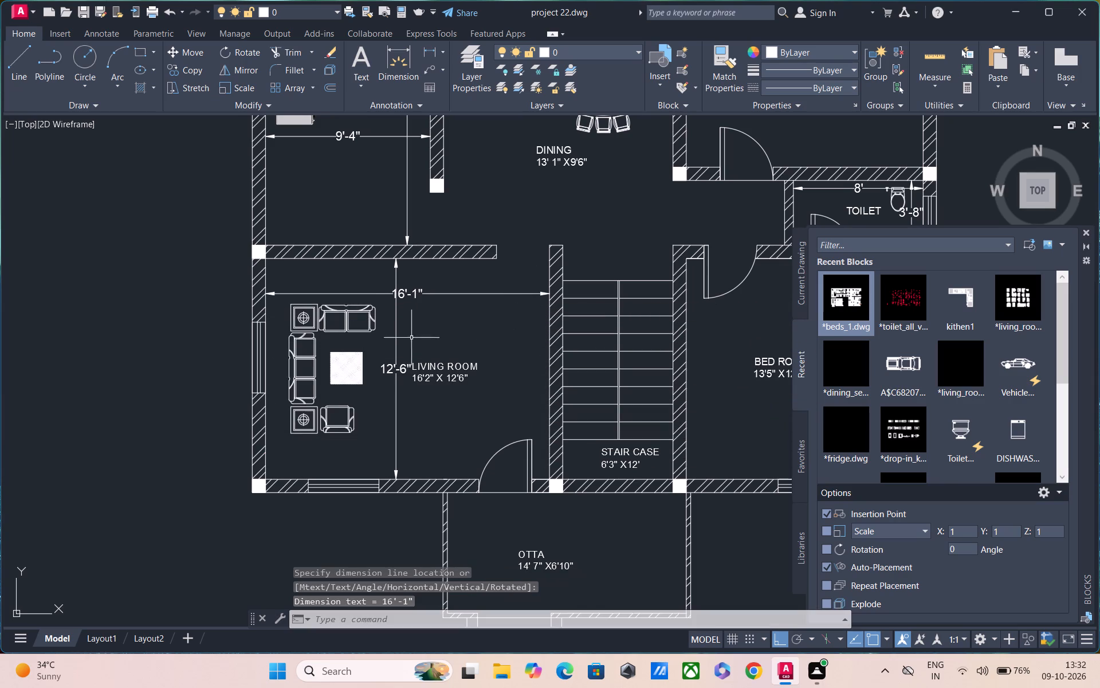
# Override the text of the living room's horizontal dimension with 16'-1".
pyautogui.doubleClick(416, 291)
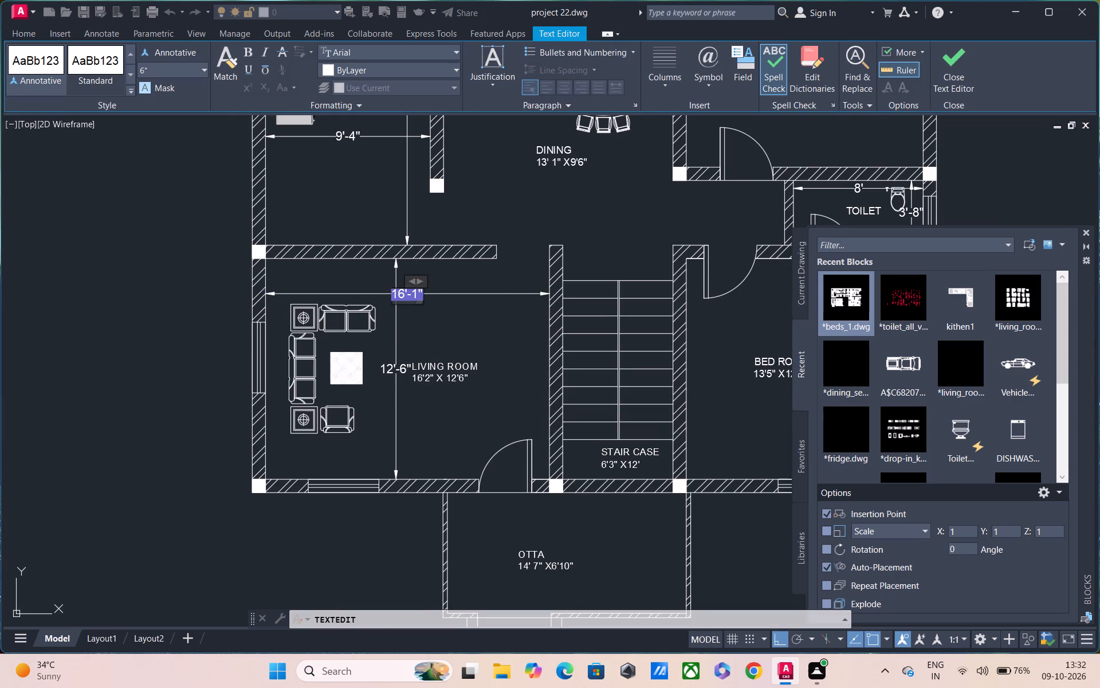
pyautogui.click(418, 296)
pyautogui.press('BackSpace')
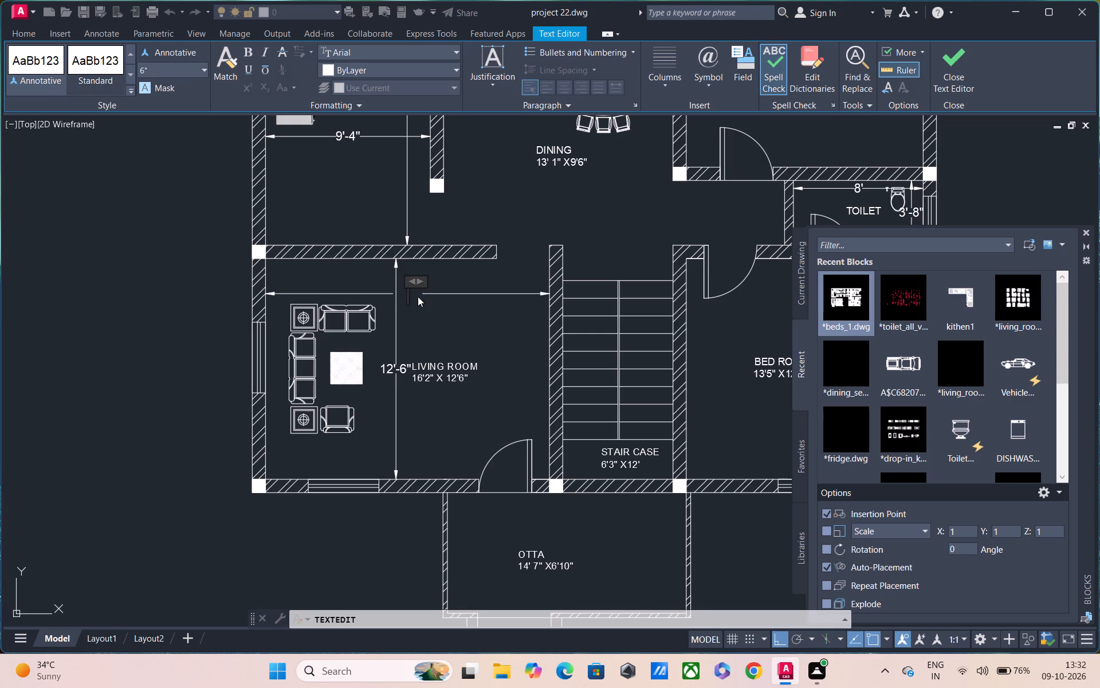
pyautogui.write("16'")
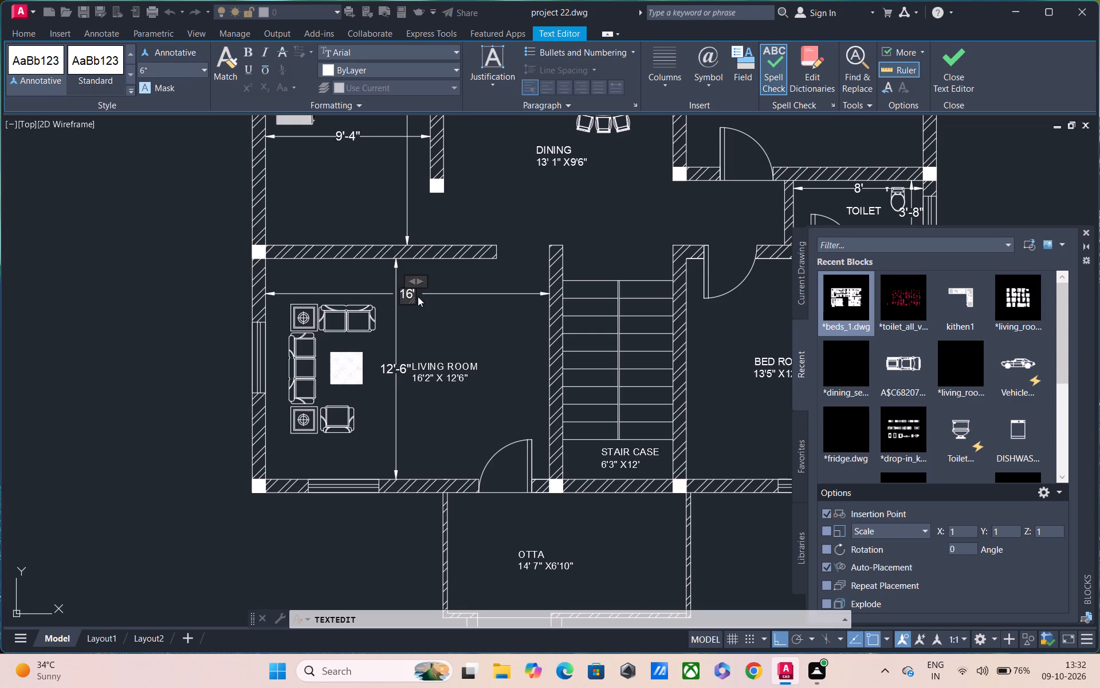
pyautogui.write('-1"')
pyautogui.click(419, 306)
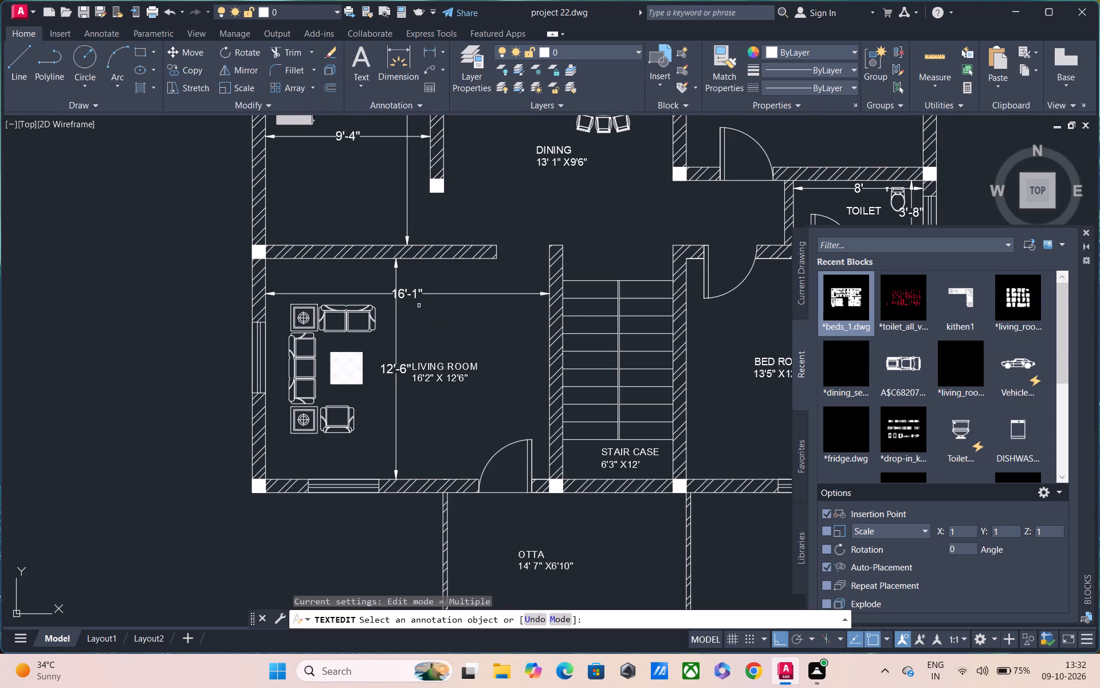
pyautogui.scroll(-1, 454, 326)
pyautogui.moveTo(573, 353); pyautogui.dragTo(444, 373, button='middle')
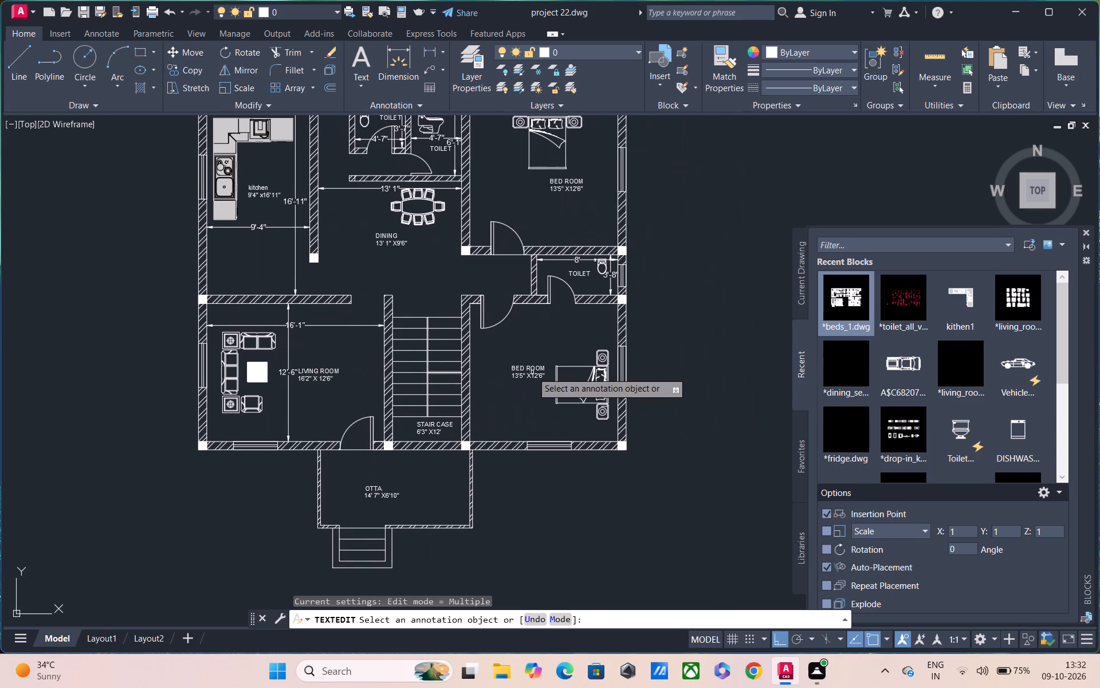
pyautogui.scroll(2, 423, 450)
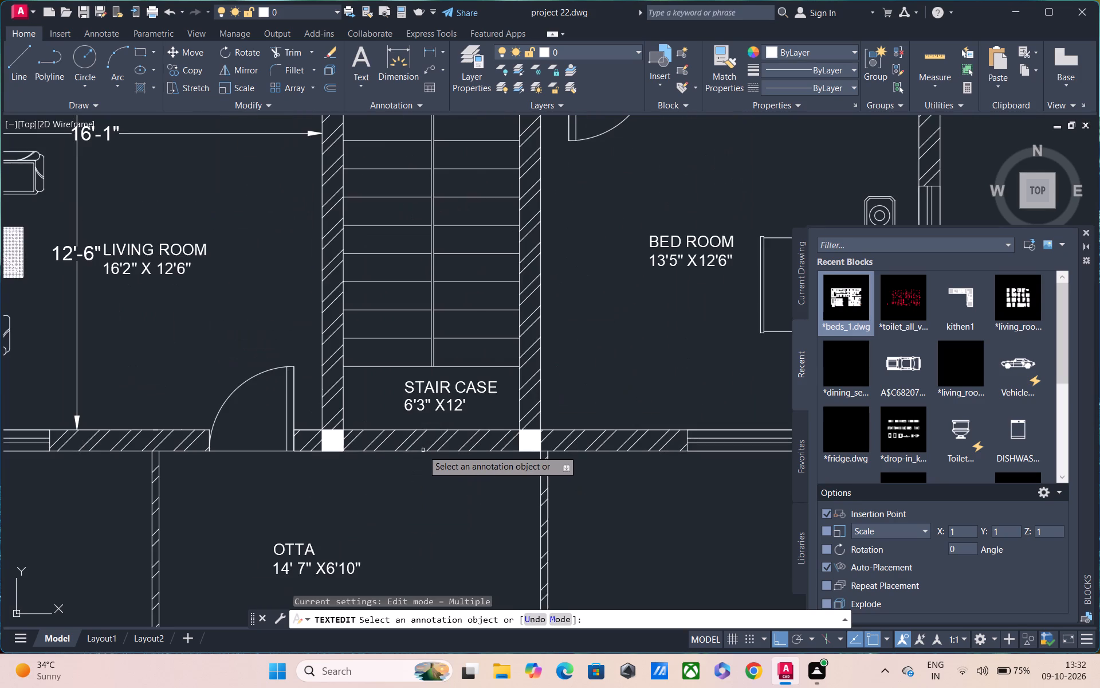
pyautogui.scroll(-2, 423, 450)
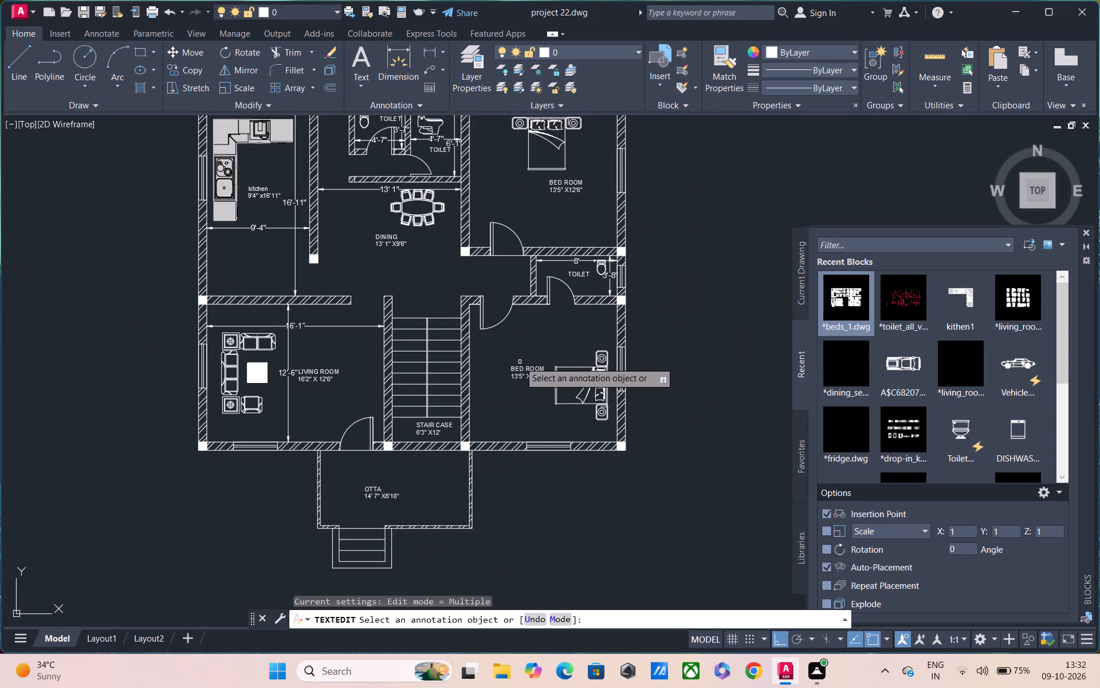
pyautogui.press('Escape')
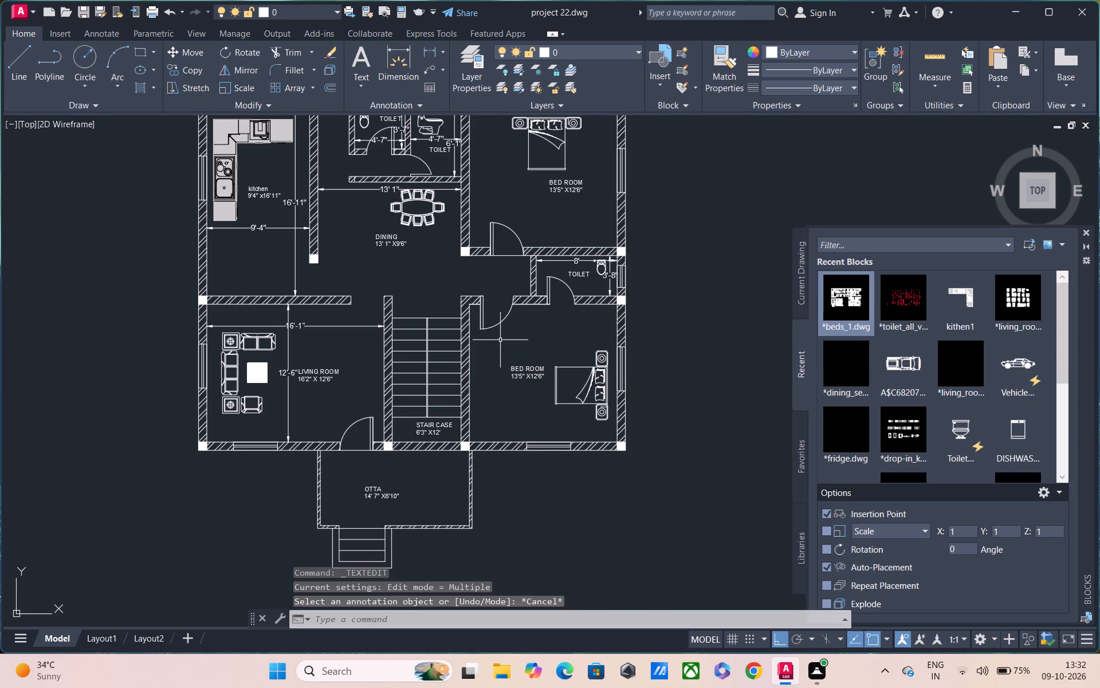
# Add a vertical linear dimension between the upper and lower inner wall faces of the bedroom beside the staircase, placed near the staircase wall.
pyautogui.press('space')
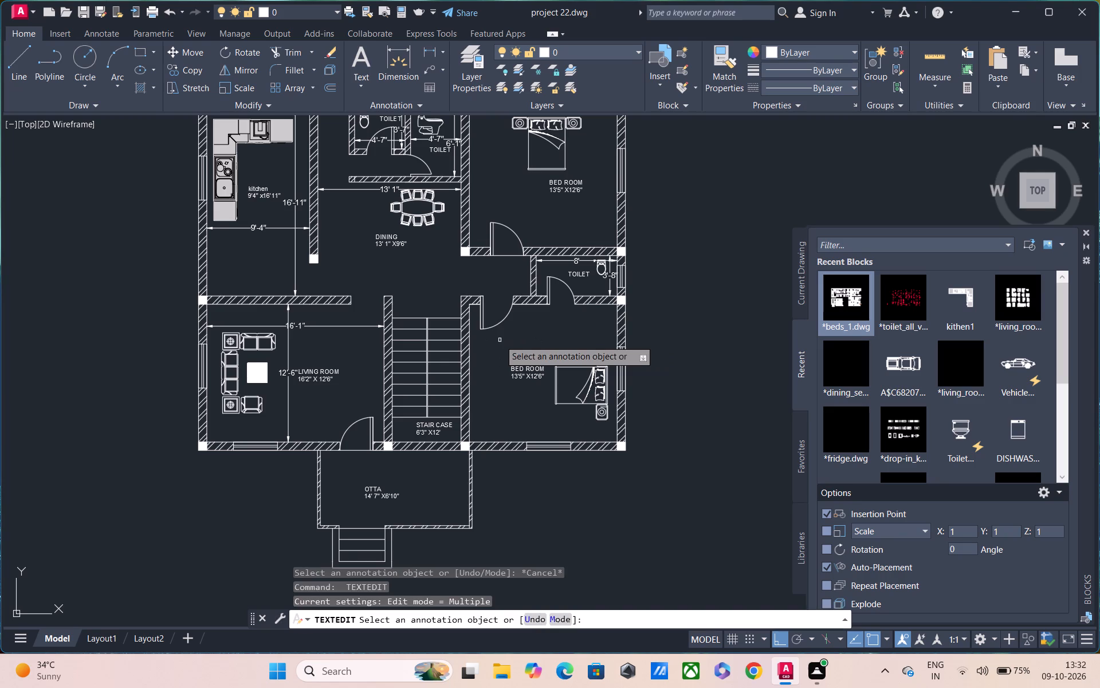
pyautogui.click(430, 50)
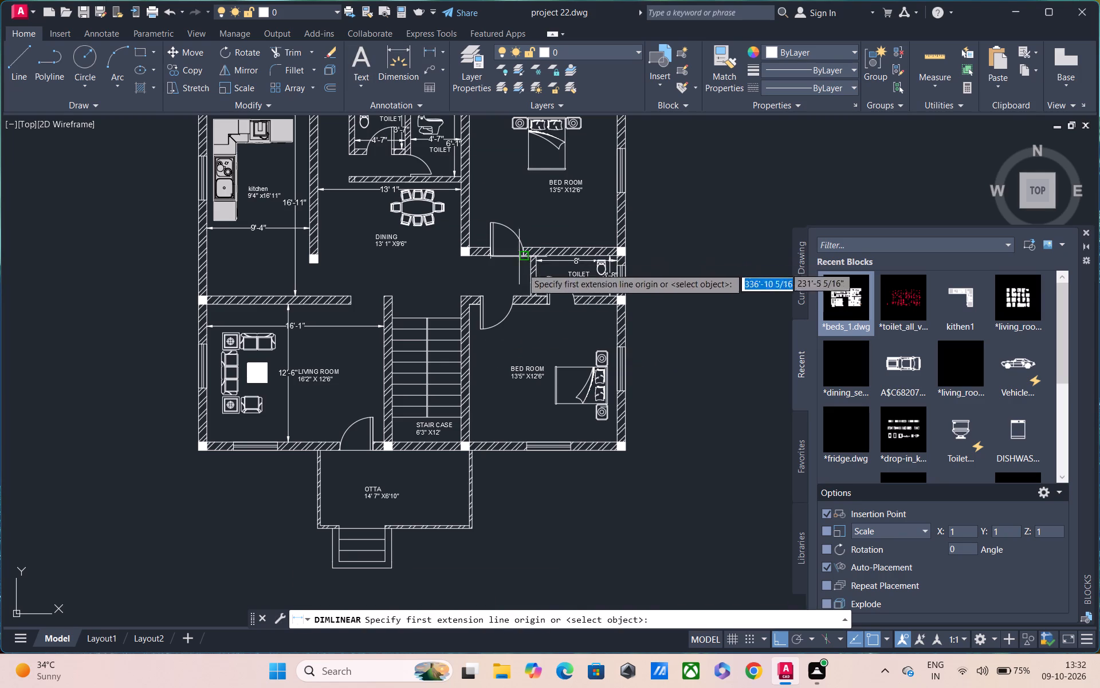
pyautogui.scroll(2, 525, 320)
pyautogui.click(510, 279)
pyautogui.moveTo(531, 527); pyautogui.dragTo(528, 428, button='middle')
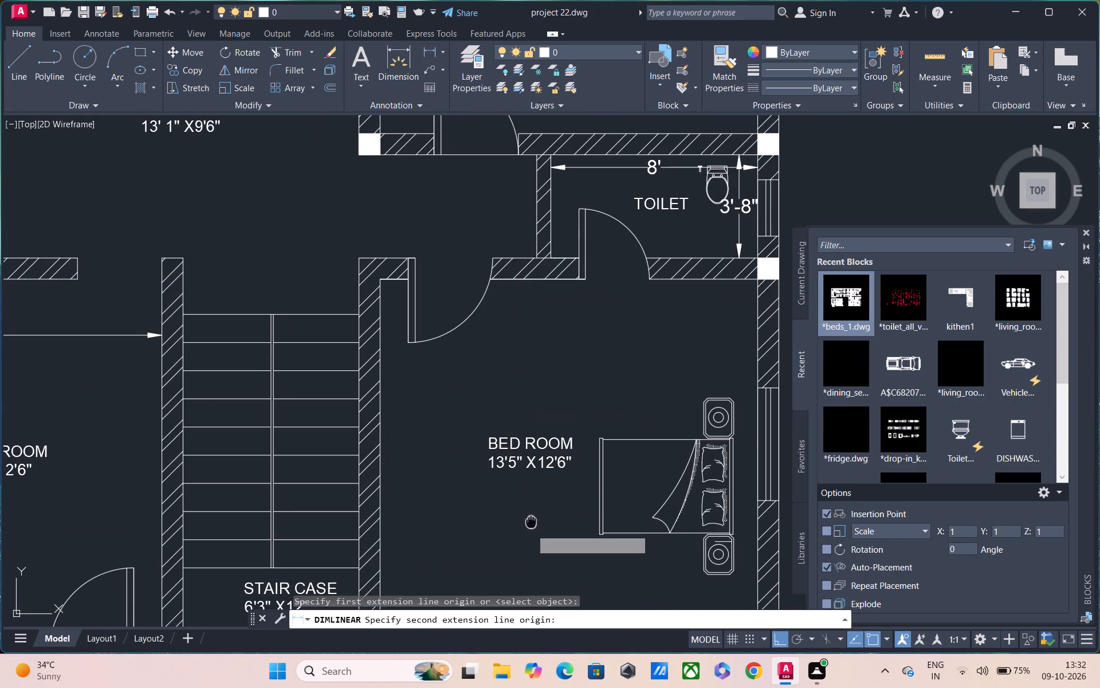
pyautogui.moveTo(528, 428); pyautogui.dragTo(504, 245, button='middle')
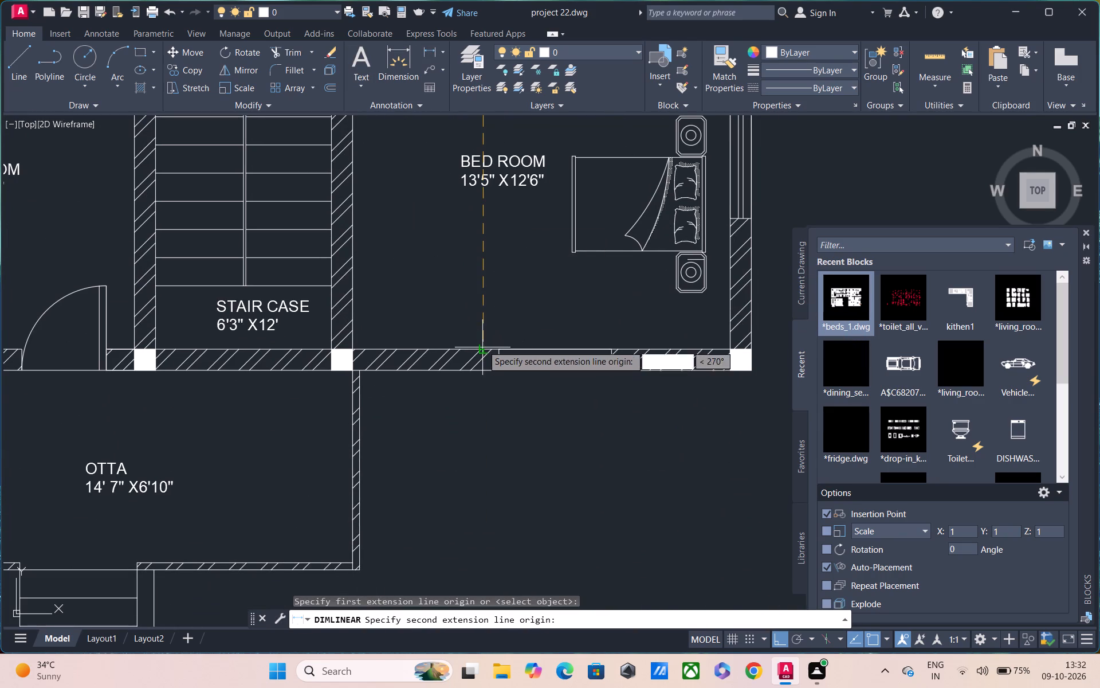
pyautogui.click(482, 344)
pyautogui.click(406, 342)
# Add a horizontal linear dimension across the bedroom beside the staircase, between its inner wall faces, placed above the bed and room label.
pyautogui.moveTo(502, 284); pyautogui.dragTo(512, 457, button='middle')
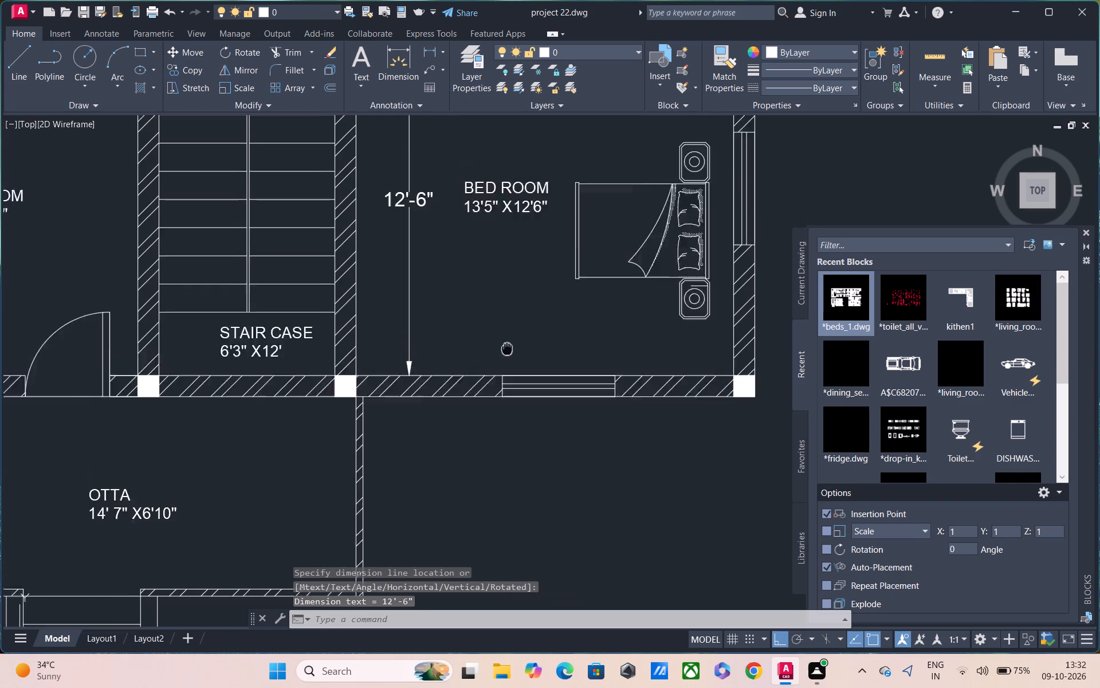
pyautogui.moveTo(512, 457); pyautogui.dragTo(512, 480, button='middle')
pyautogui.press('space')
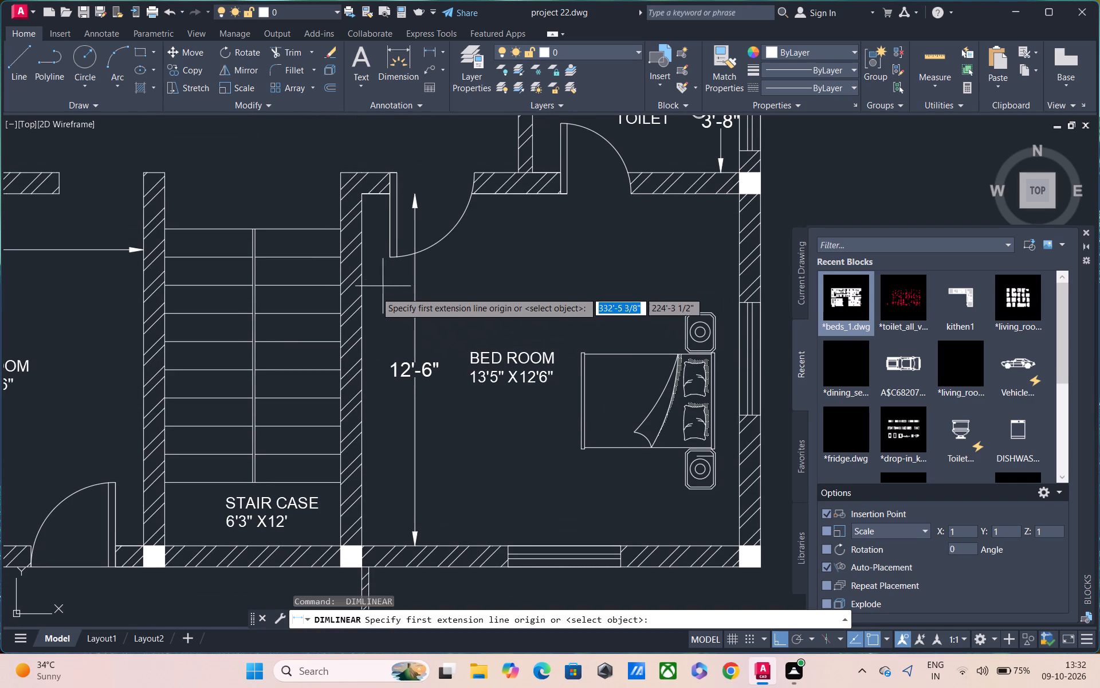
pyautogui.click(364, 291)
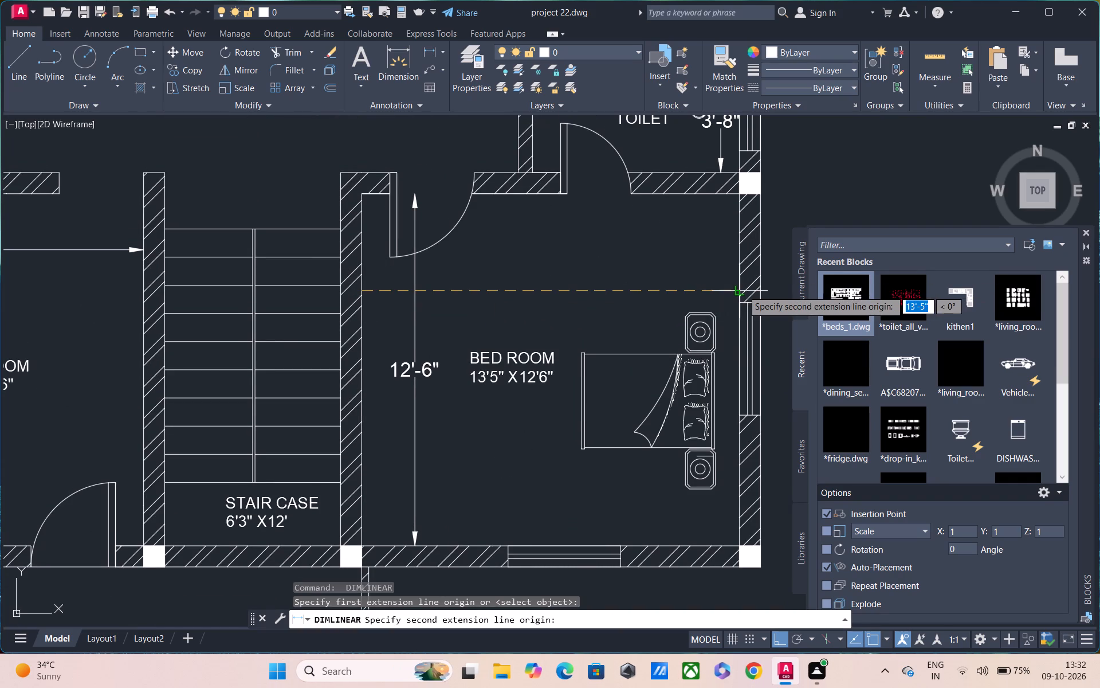
pyautogui.click(742, 290)
pyautogui.click(733, 303)
pyautogui.scroll(-2, 654, 226)
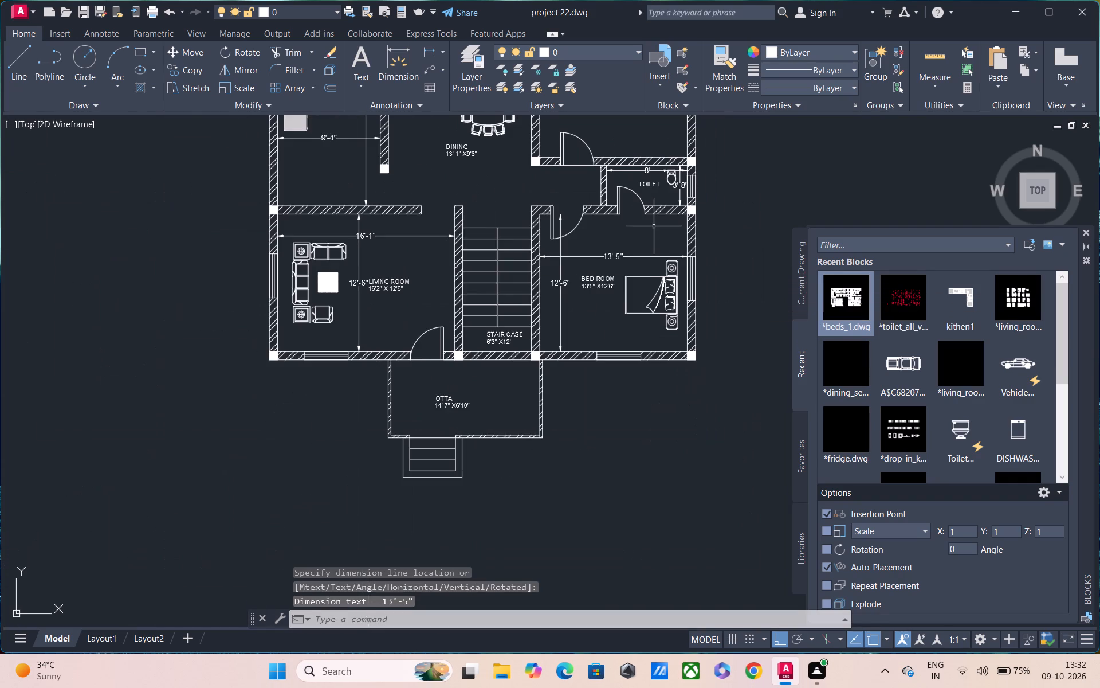
pyautogui.moveTo(654, 226); pyautogui.dragTo(656, 340, button='middle')
pyautogui.press('Escape')
# Add a vertical linear dimension between the inner wall faces of the upper bedroom, placed near the wall shared with the toilet and dining area.
pyautogui.scroll(1, 629, 290)
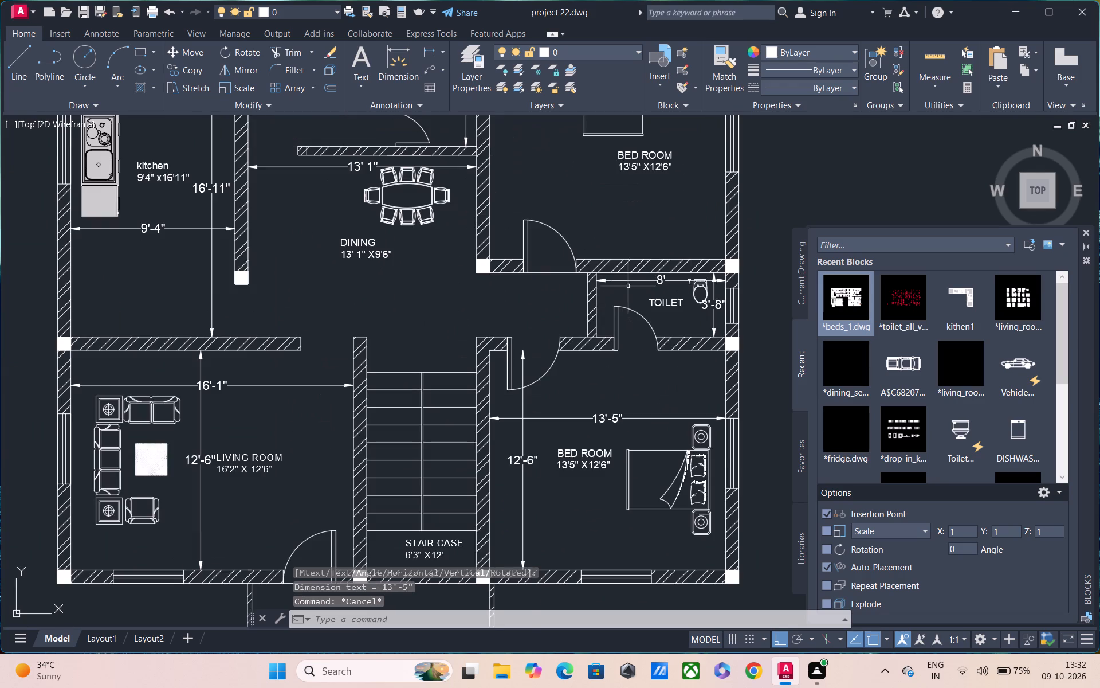
pyautogui.moveTo(628, 300); pyautogui.dragTo(637, 402, button='middle')
pyautogui.press('space')
pyautogui.moveTo(586, 279); pyautogui.dragTo(592, 371, button='middle')
pyautogui.scroll(1, 586, 365)
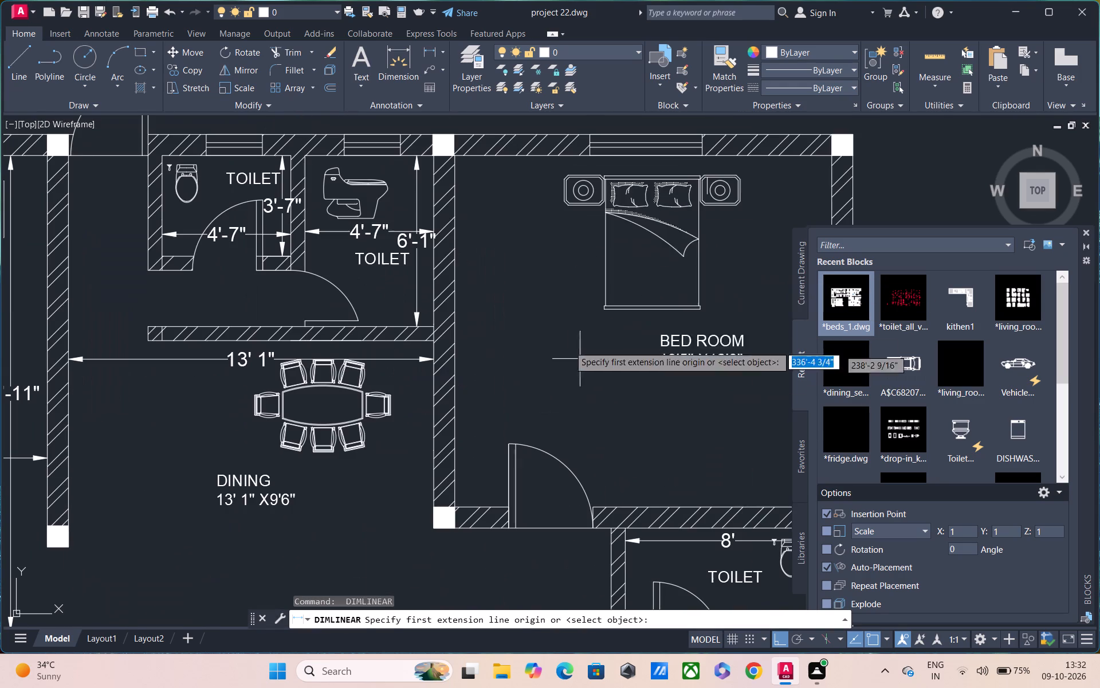
pyautogui.click(477, 155)
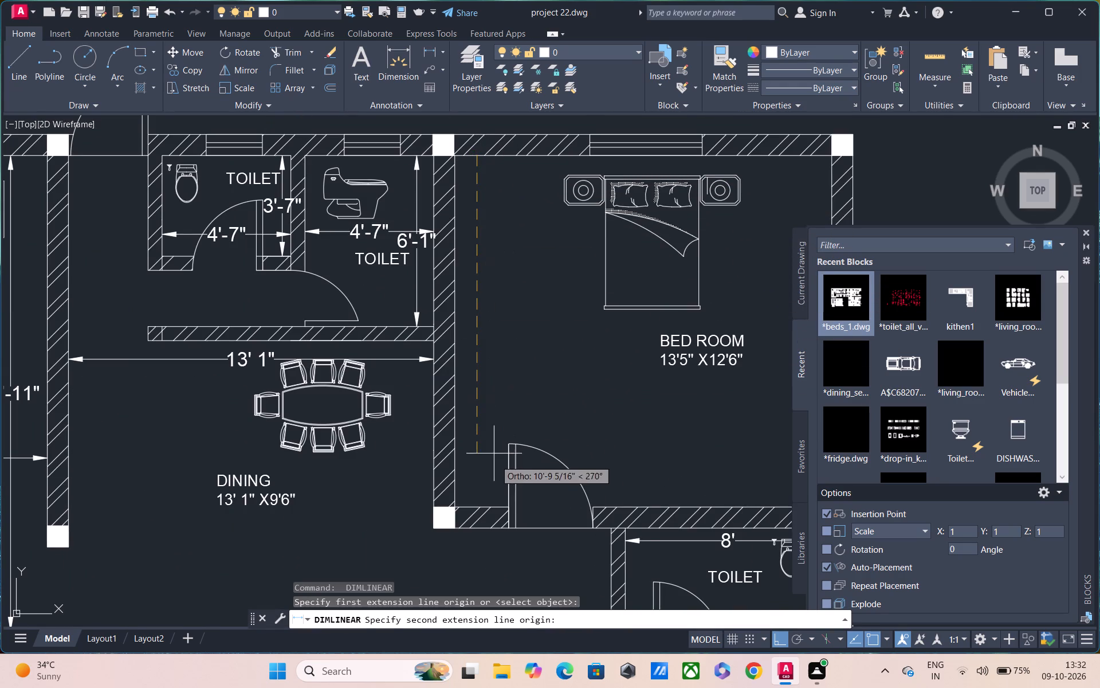
pyautogui.click(476, 509)
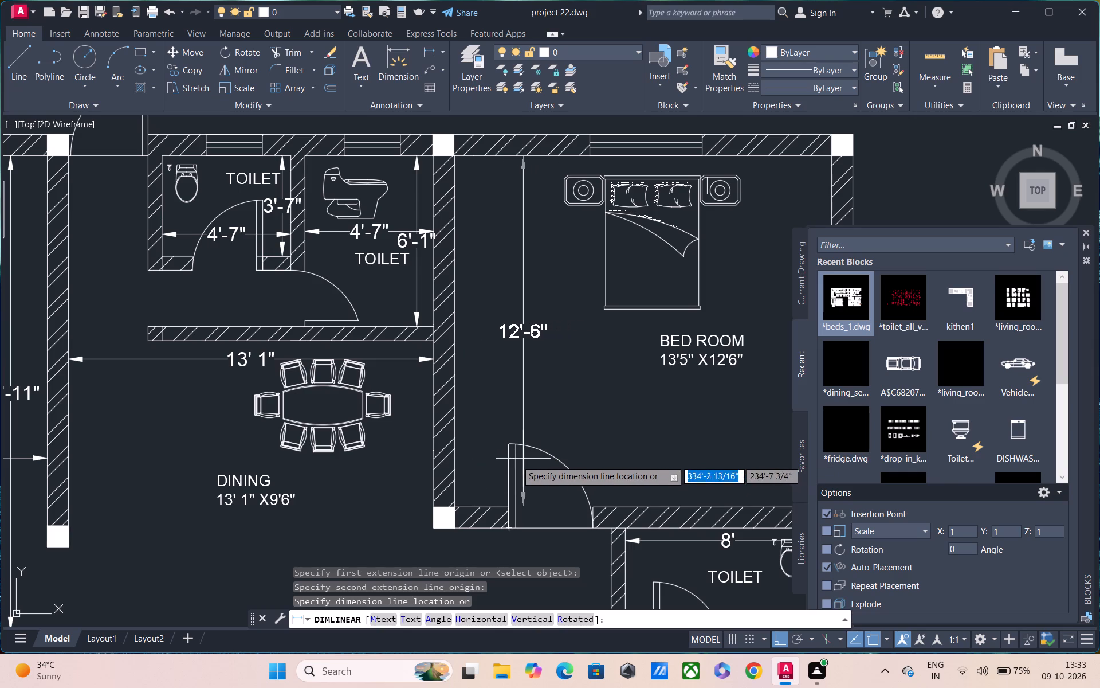
pyautogui.click(487, 463)
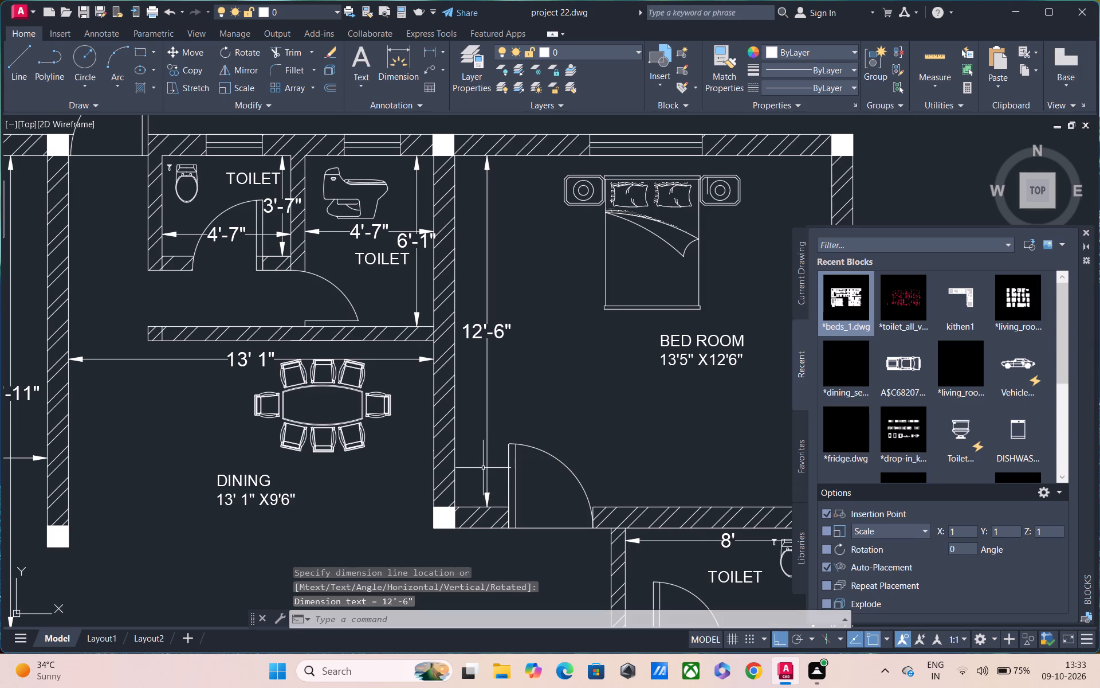
# Add a horizontal linear dimension across the upper bedroom, between its inner wall faces, placed below the room label.
pyautogui.press('space')
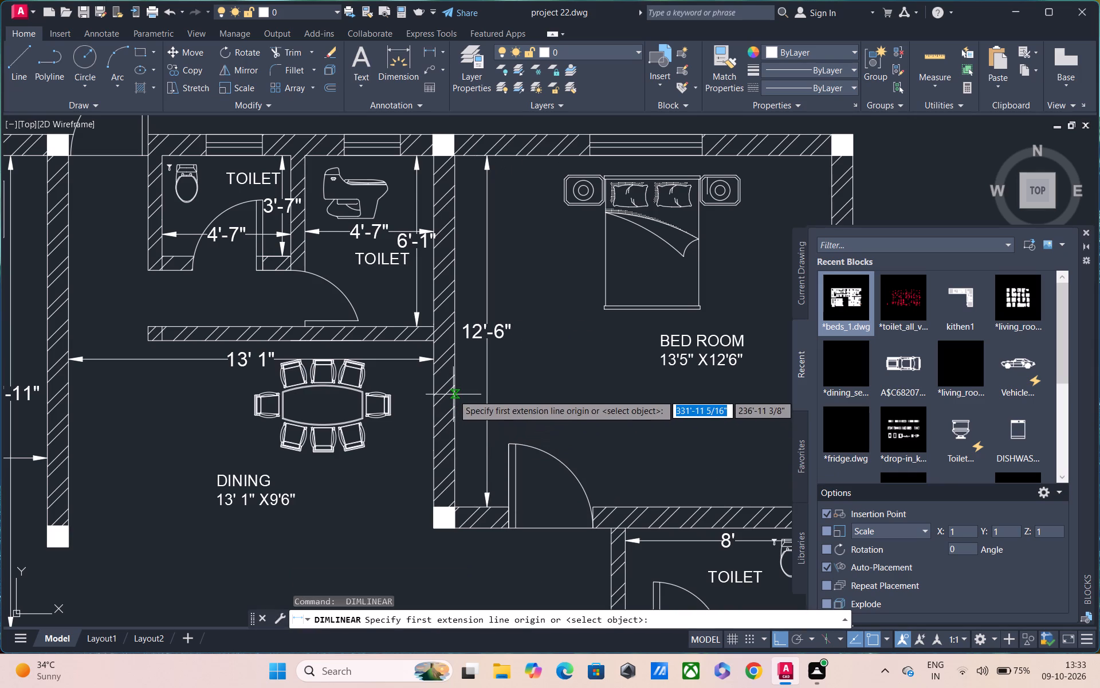
pyautogui.click(453, 394)
pyautogui.moveTo(609, 392); pyautogui.dragTo(346, 433, button='middle')
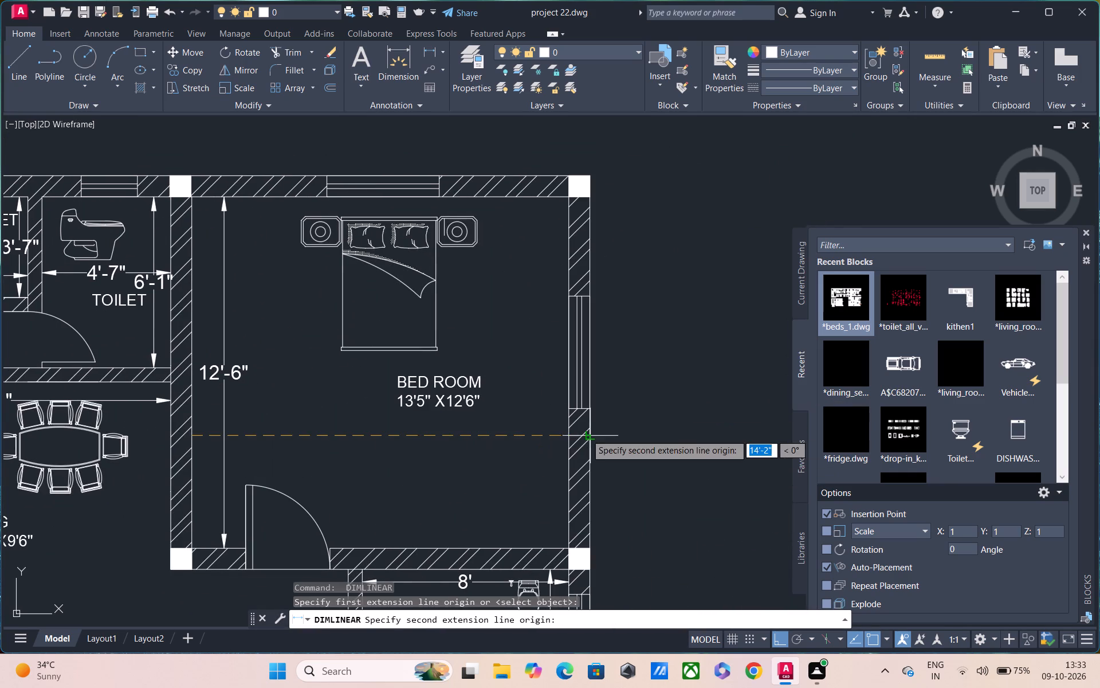
pyautogui.click(568, 435)
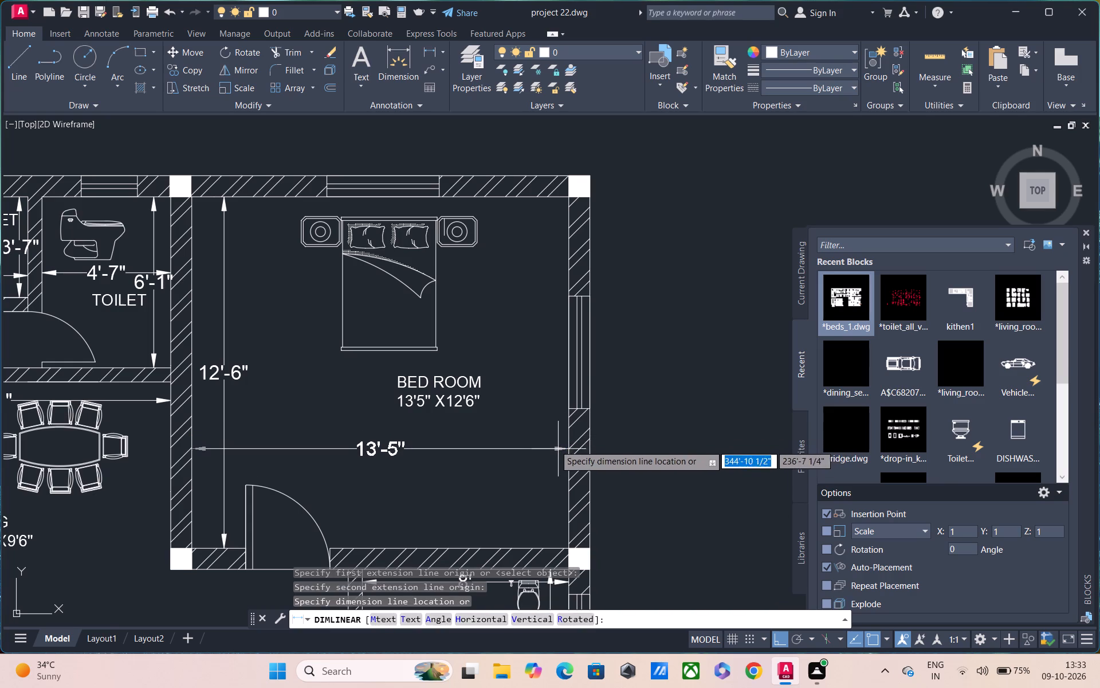
pyautogui.click(548, 454)
# Insert the recent top-view car block in the empty area outside the house, beside the upper bedroom.
pyautogui.scroll(-2, 438, 464)
pyautogui.moveTo(438, 464); pyautogui.dragTo(442, 355, button='middle')
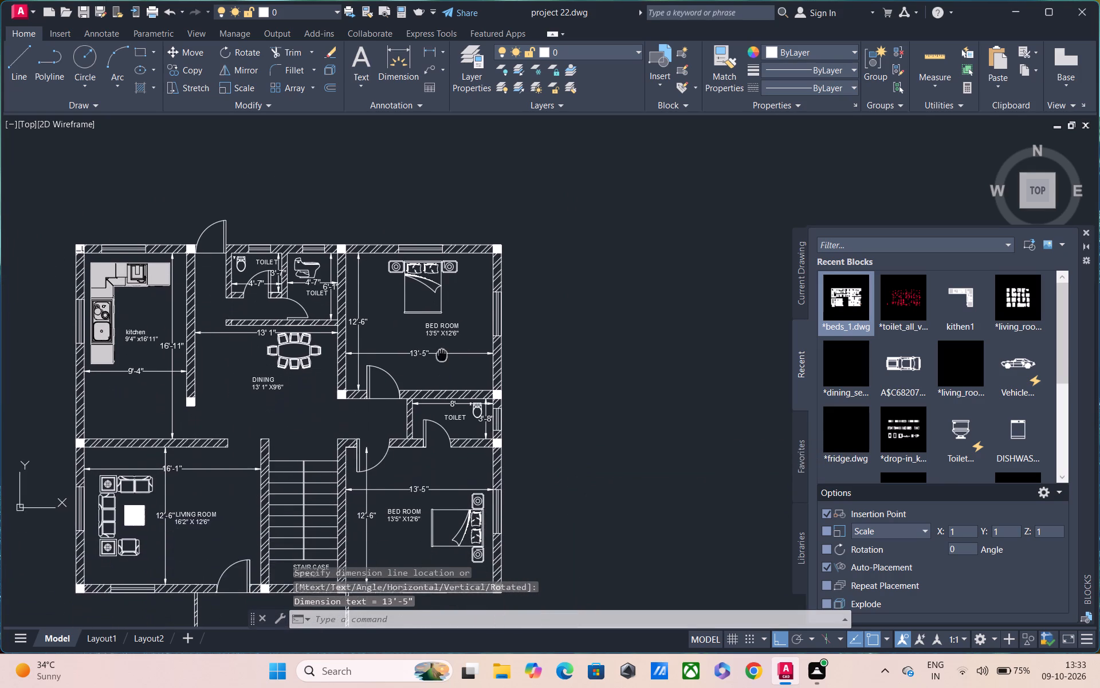
pyautogui.moveTo(439, 350); pyautogui.dragTo(450, 313, button='middle')
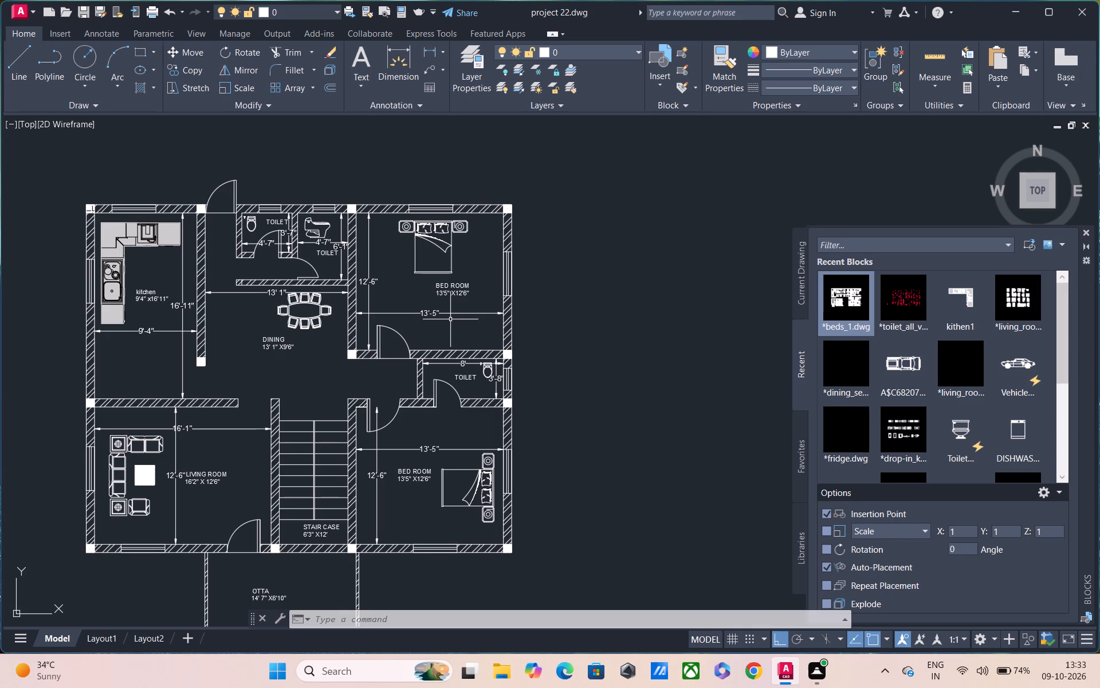
pyautogui.click(889, 346)
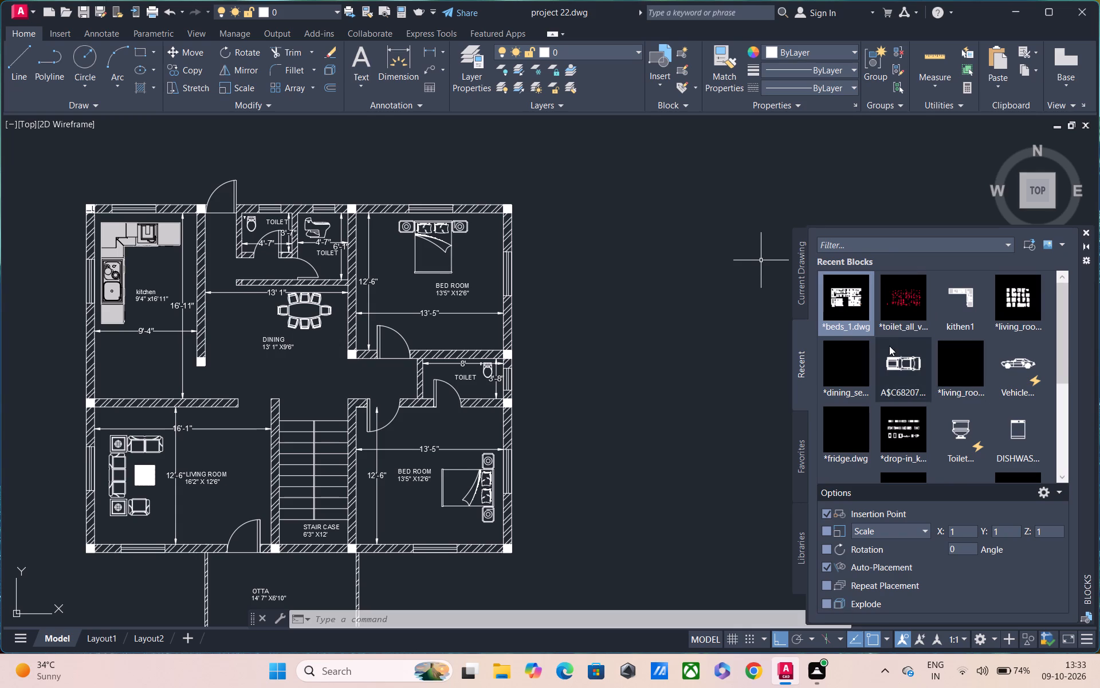
pyautogui.click(679, 201)
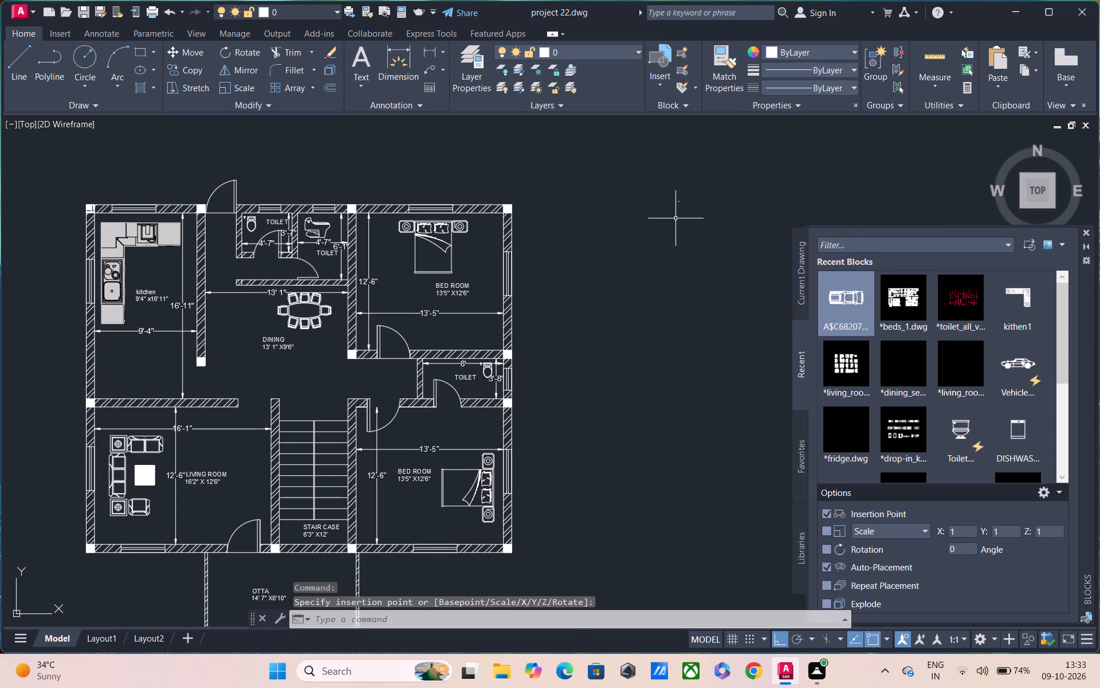
# Scale the tiny inserted car block up about its insertion point, using a picked scale distance of about 3'-5".
pyautogui.moveTo(665, 182); pyautogui.dragTo(683, 207)
pyautogui.click(705, 274)
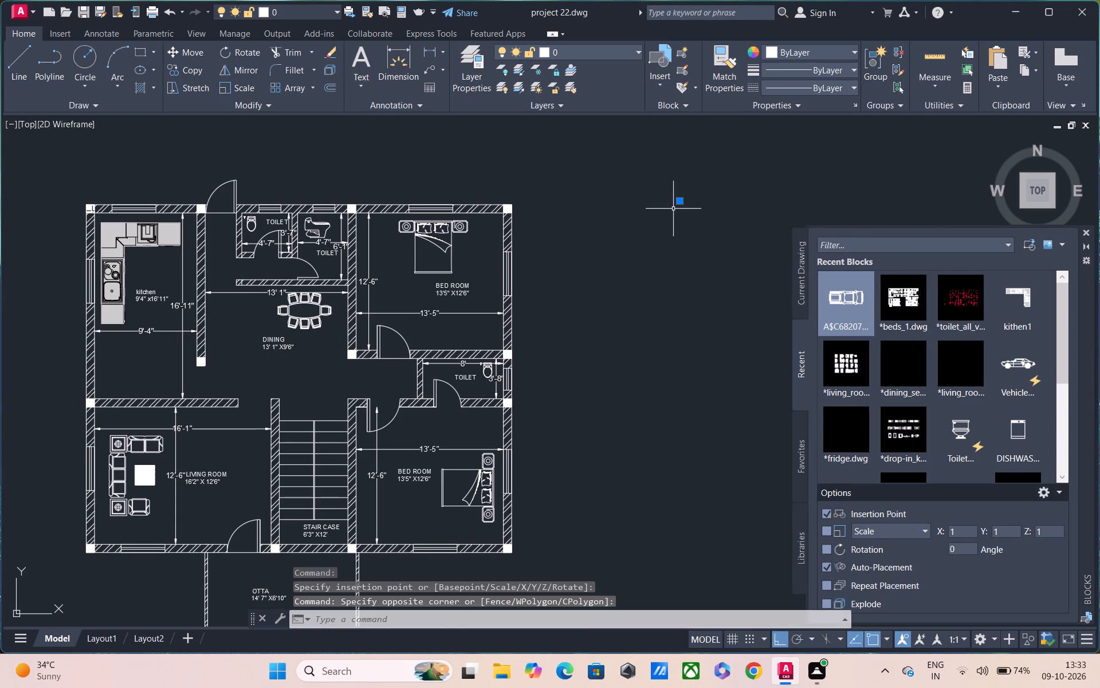
pyautogui.write('SC')
pyautogui.press('space')
pyautogui.click(677, 200)
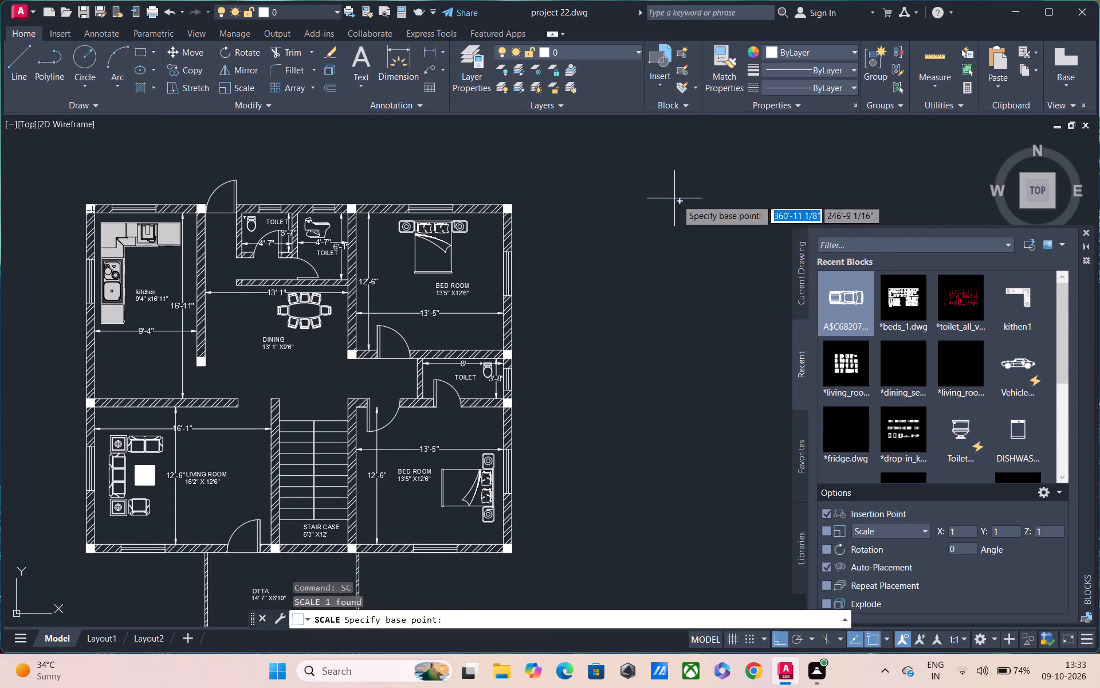
pyautogui.moveTo(661, 296); pyautogui.dragTo(658, 295, button='middle')
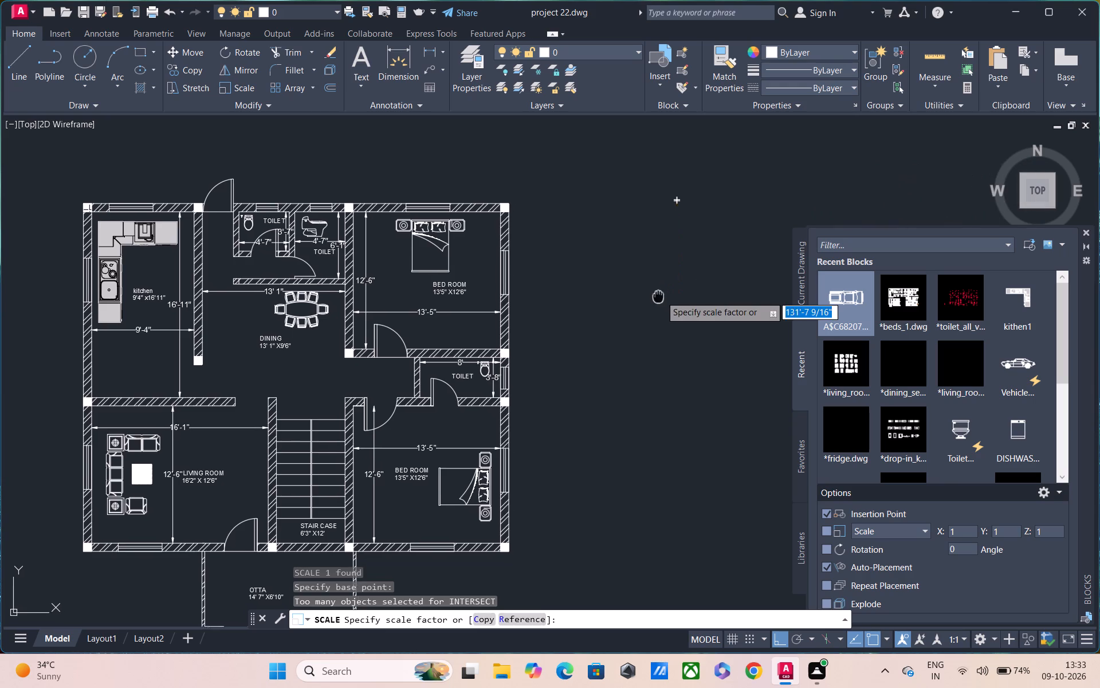
pyautogui.moveTo(658, 295); pyautogui.dragTo(552, 287, button='middle')
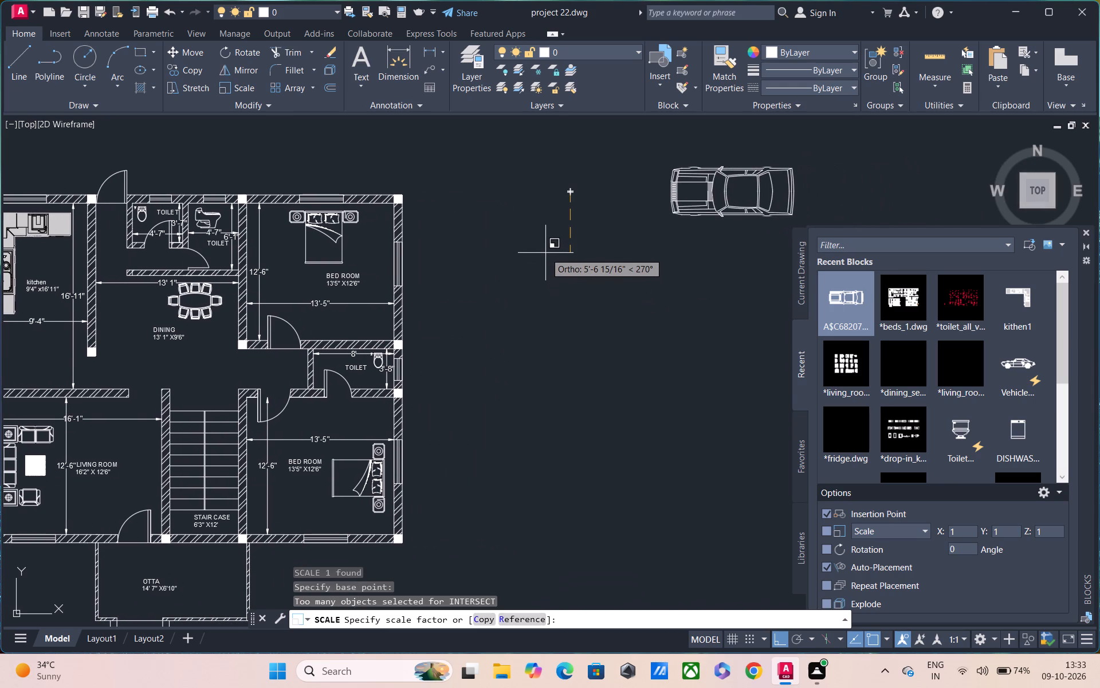
pyautogui.click(531, 222)
# Scale the car block down by eye to about two-thirds of its size, using a base point on the car.
pyautogui.click(605, 155)
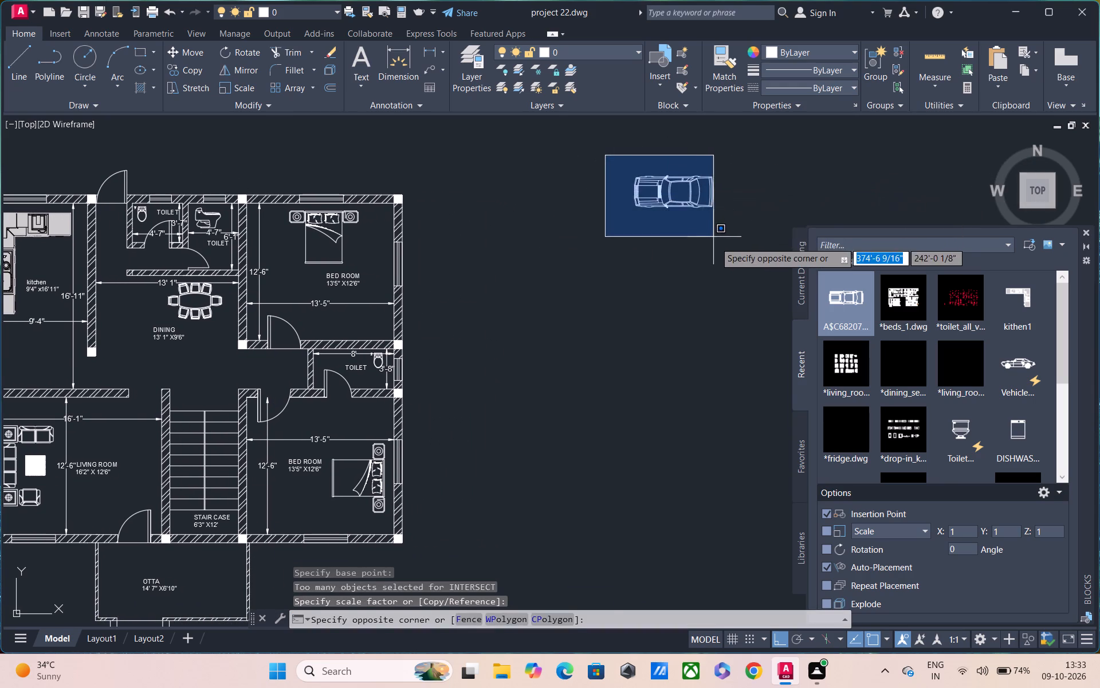
pyautogui.click(724, 243)
pyautogui.write('SC')
pyautogui.press('space')
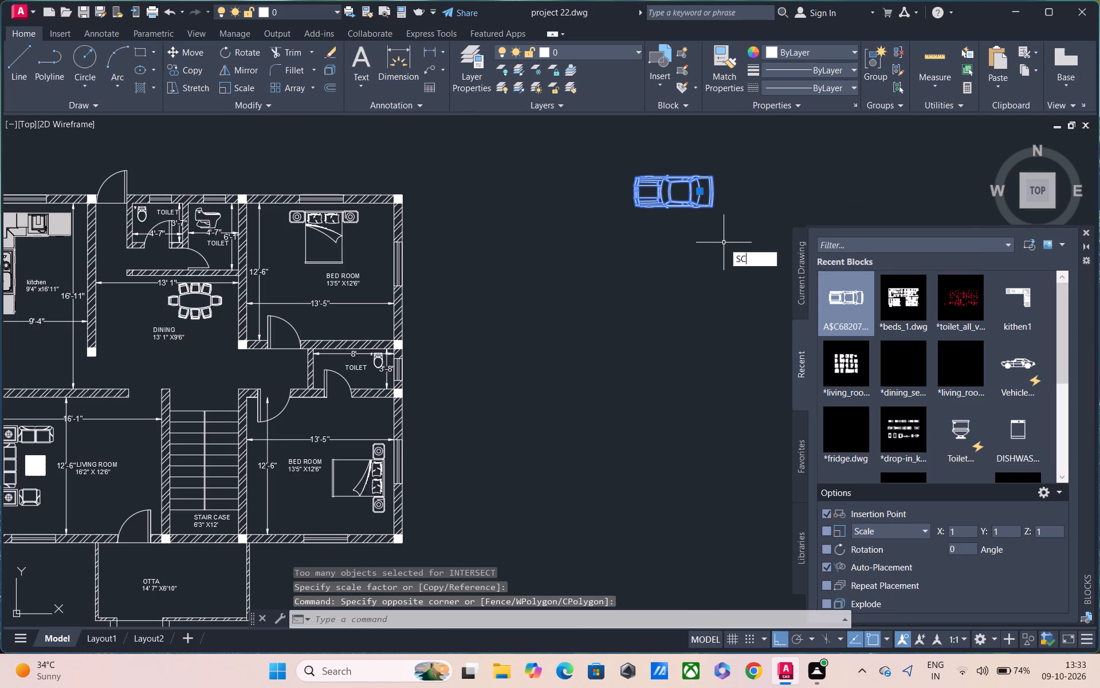
pyautogui.click(673, 198)
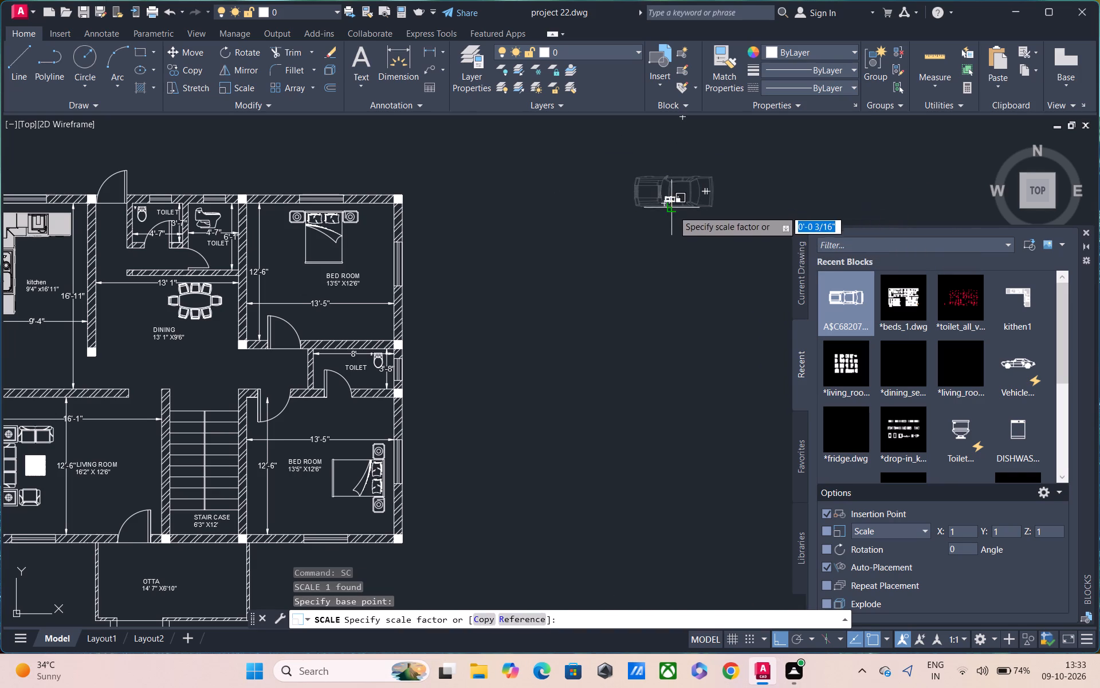
pyautogui.click(678, 226)
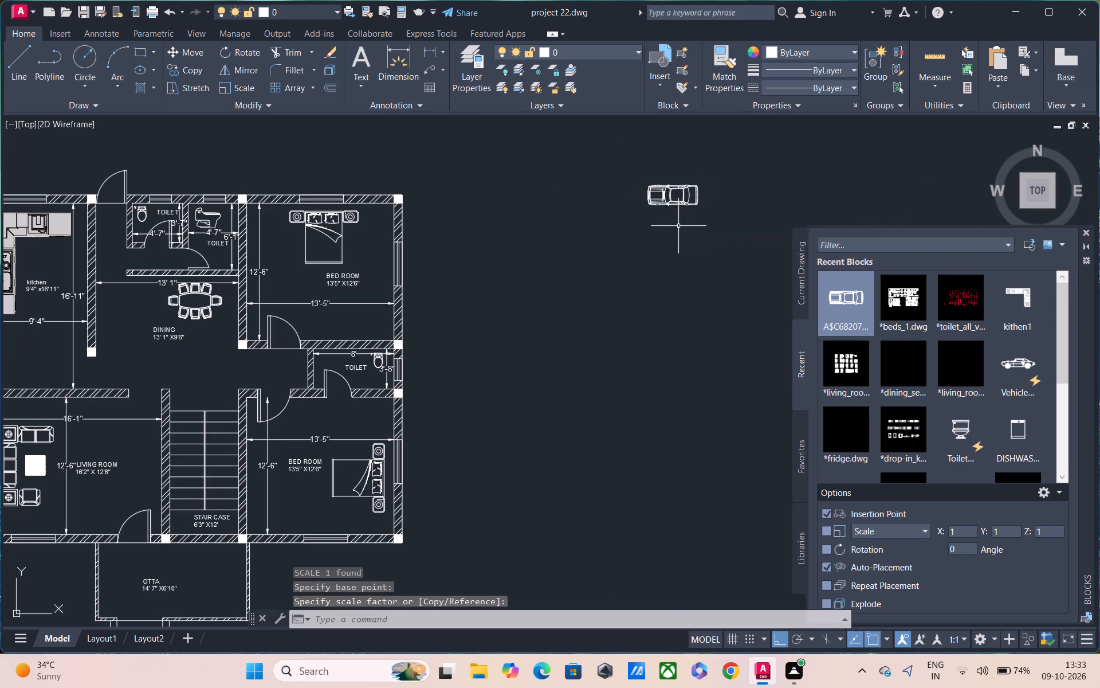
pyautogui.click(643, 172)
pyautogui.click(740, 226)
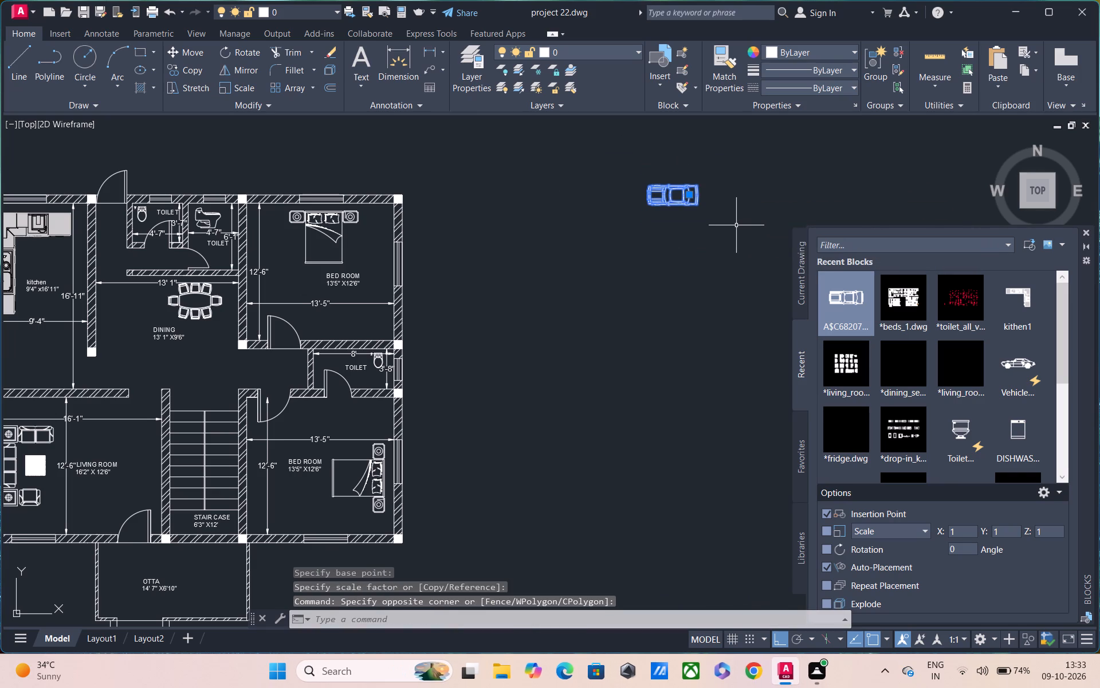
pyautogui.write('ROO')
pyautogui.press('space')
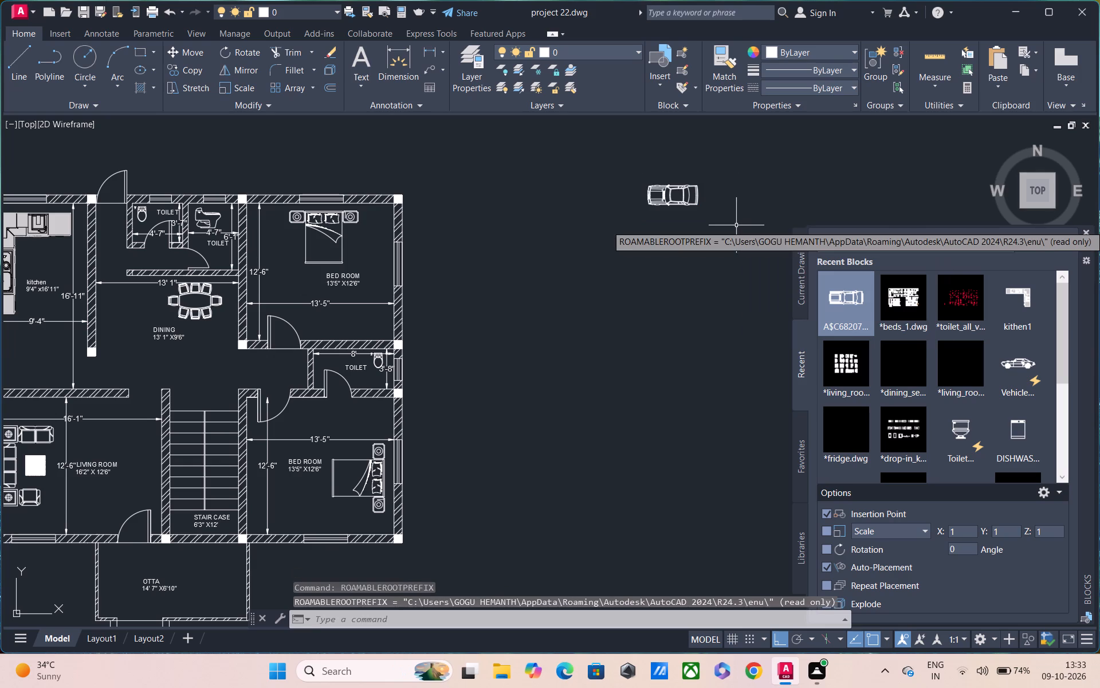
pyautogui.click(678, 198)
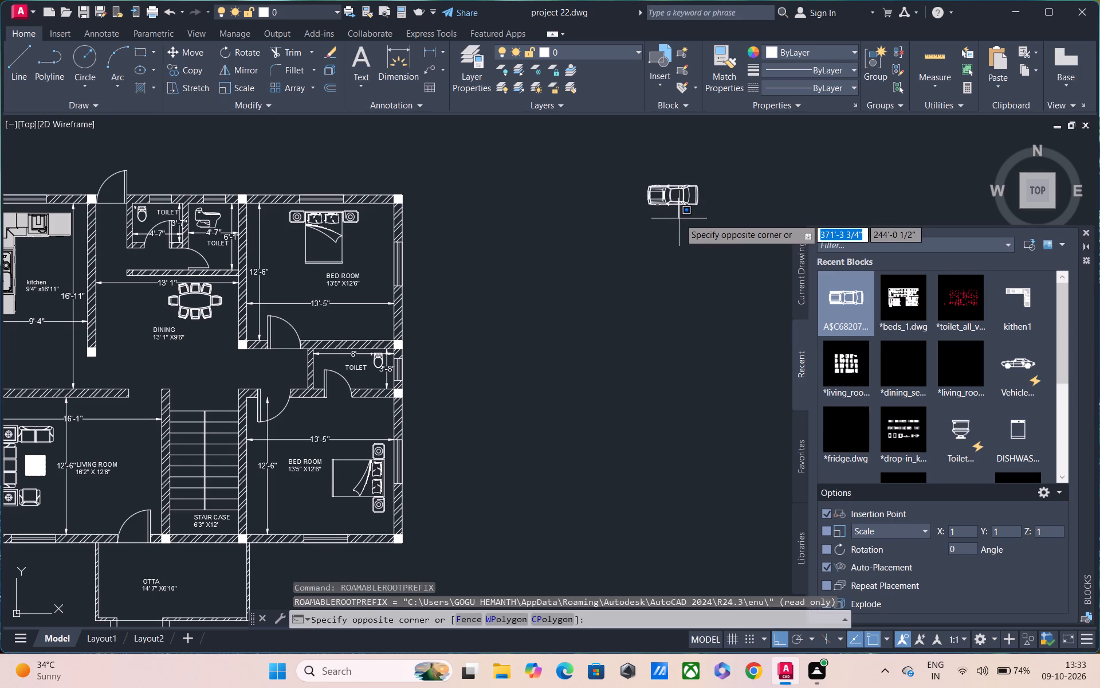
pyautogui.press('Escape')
# Rotate the car block 270° about a point near its middle so it stands vertically.
pyautogui.moveTo(641, 161); pyautogui.dragTo(647, 159)
pyautogui.click(708, 248)
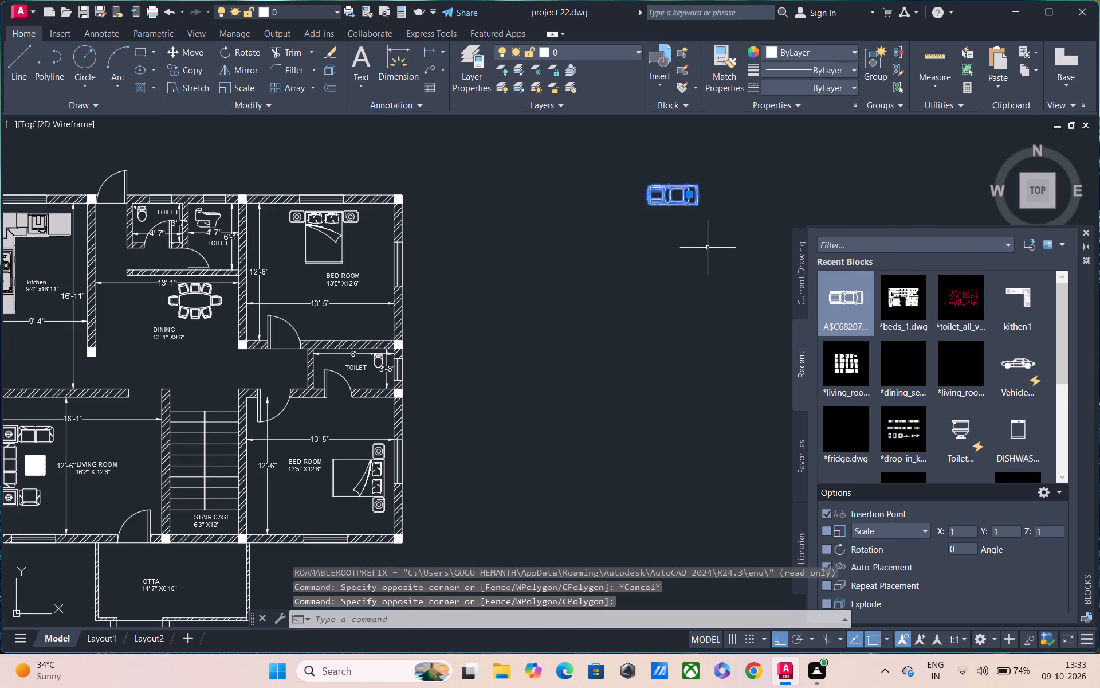
pyautogui.write('RO')
pyautogui.press('space')
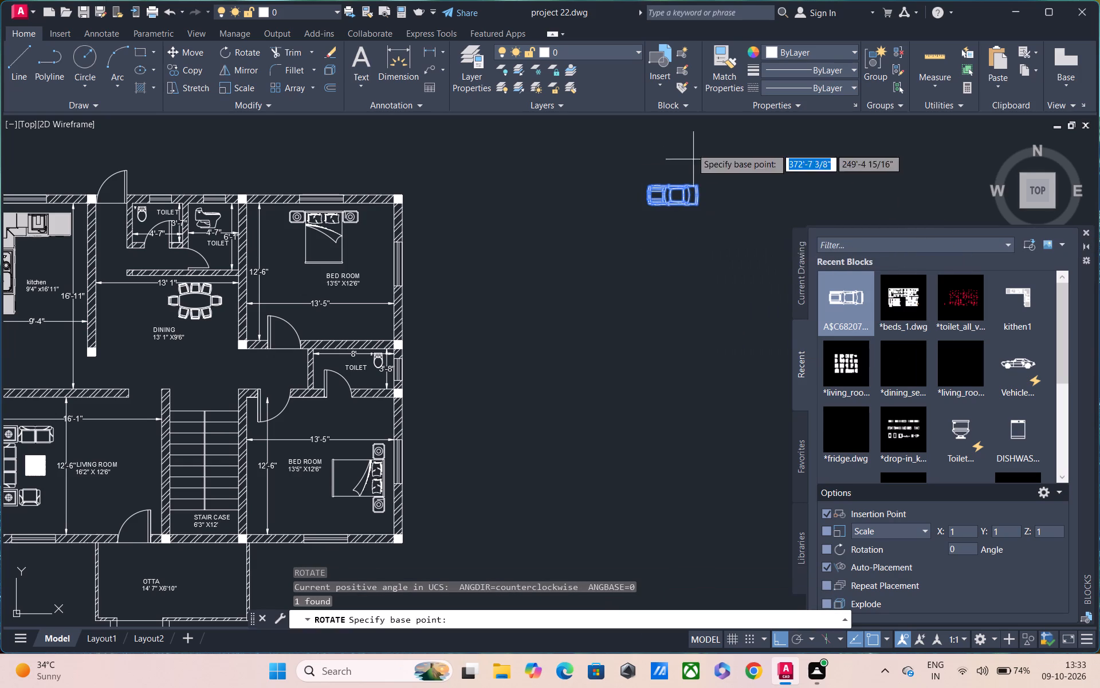
pyautogui.click(668, 203)
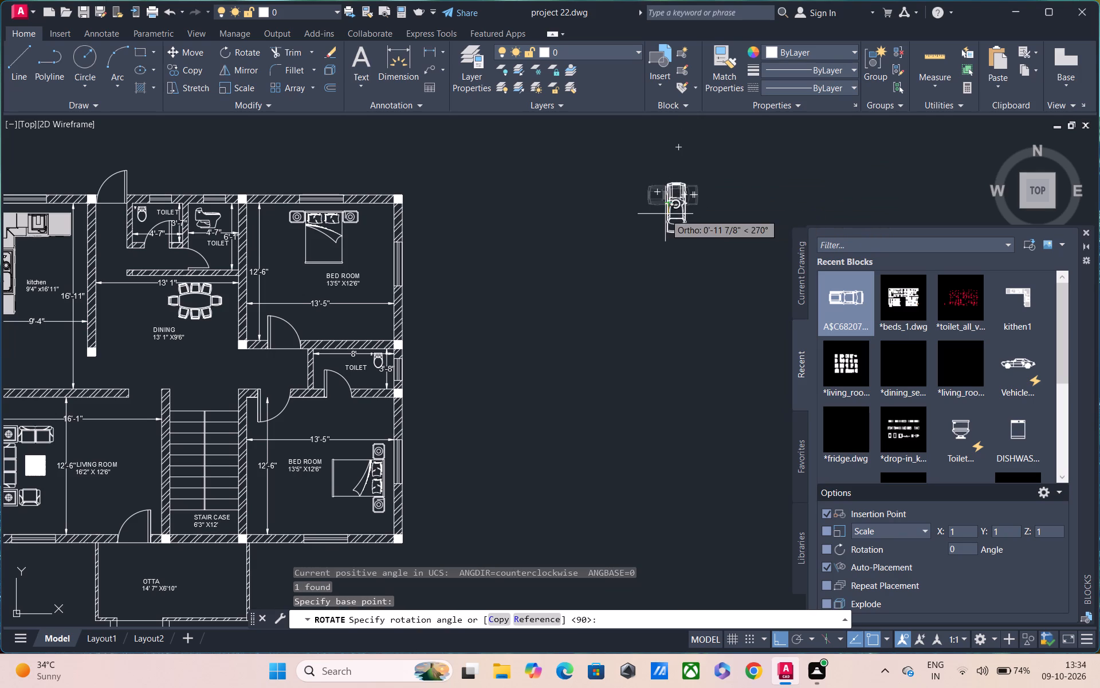
pyautogui.click(665, 214)
# Copy the vertical car, with Ortho off, to just below the bedroom beside the staircase, next to the OTTA.
pyautogui.click(642, 172)
pyautogui.click(721, 311)
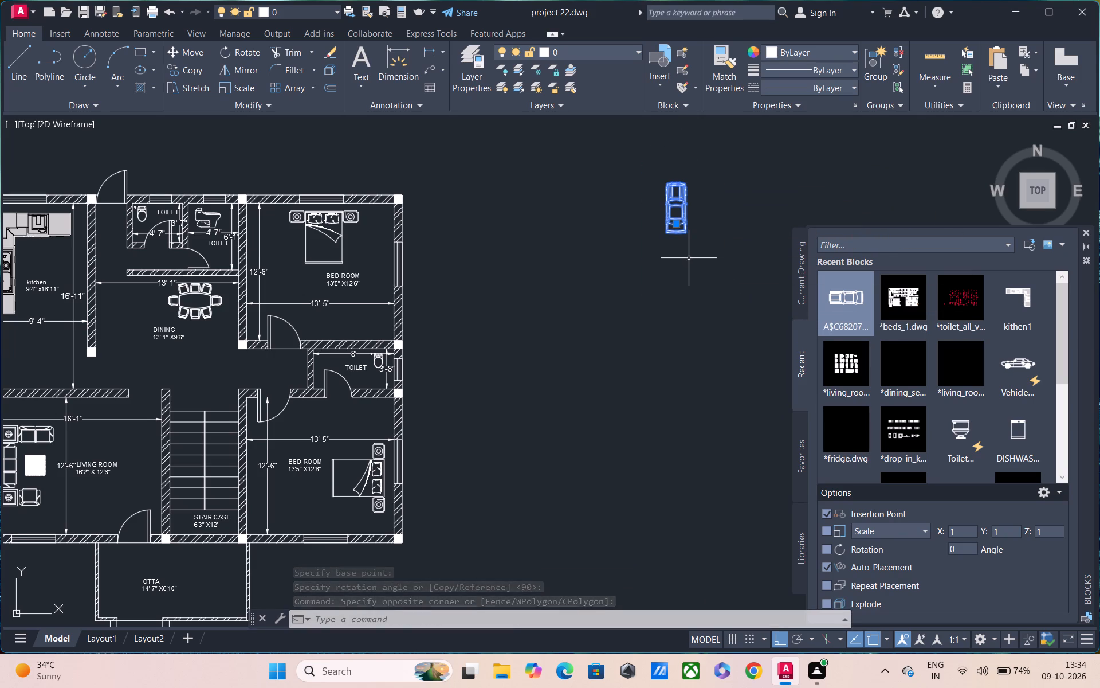
pyautogui.write('CO')
pyautogui.press('space')
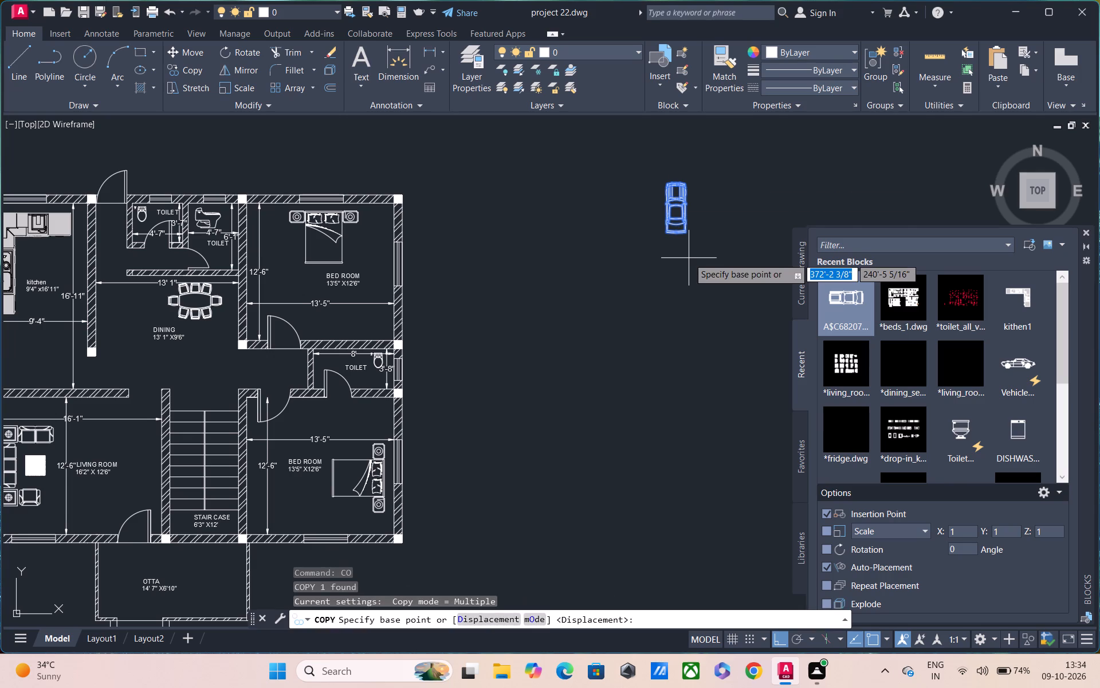
pyautogui.click(682, 211)
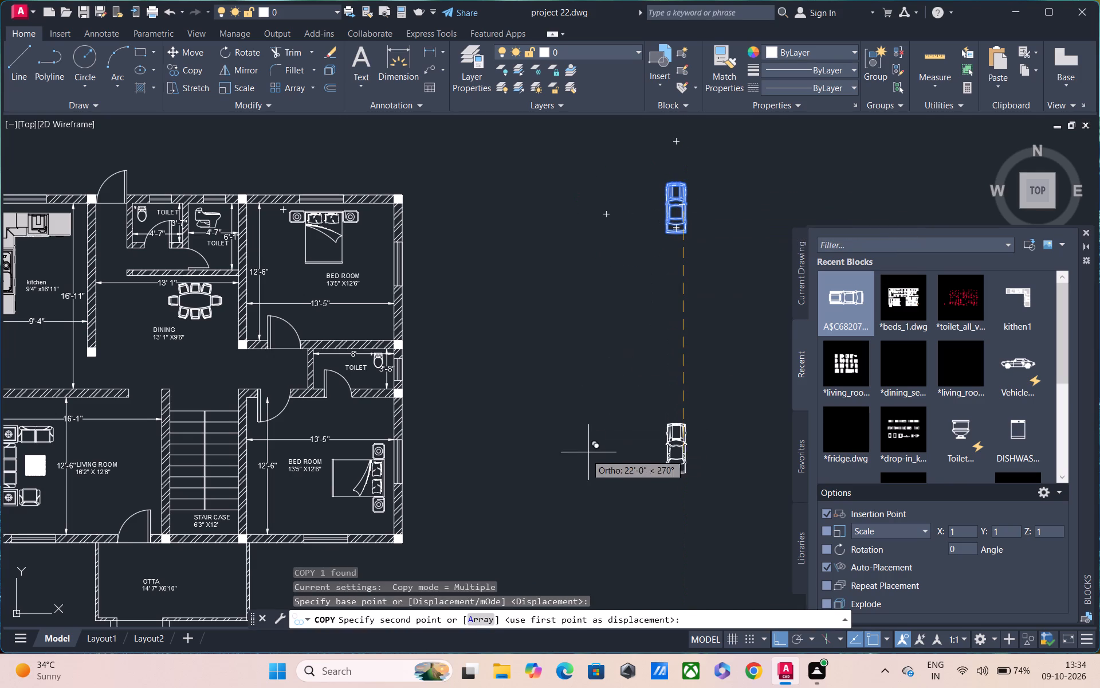
pyautogui.press('F8')
pyautogui.moveTo(529, 503); pyautogui.dragTo(529, 499, button='middle')
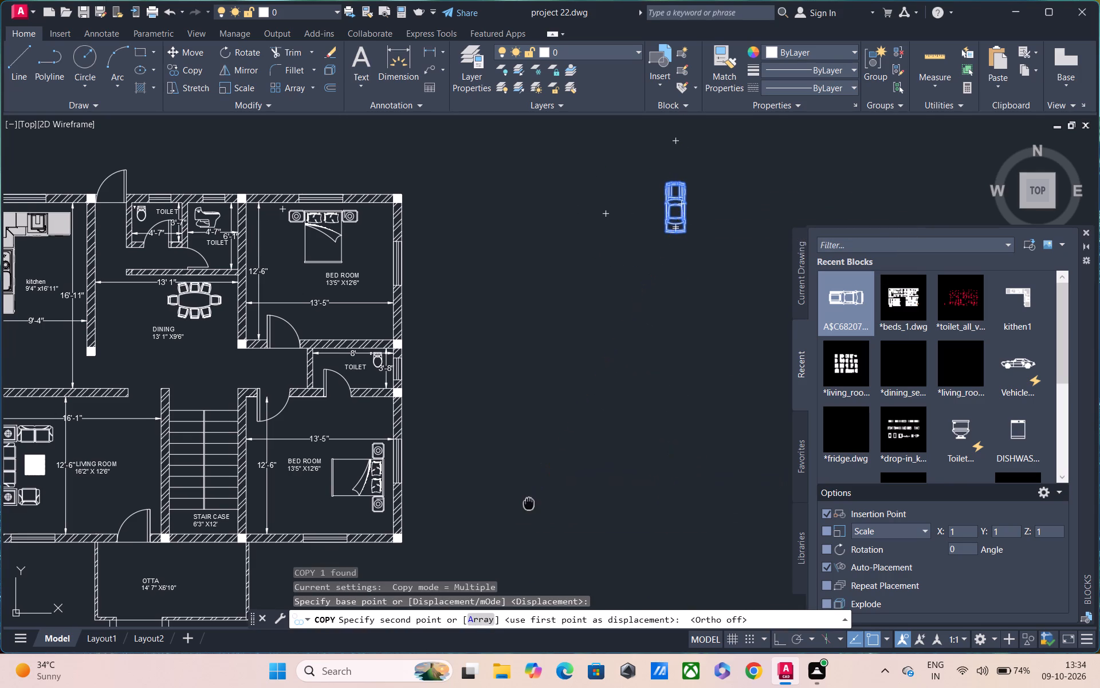
pyautogui.moveTo(529, 499); pyautogui.dragTo(528, 264, button='middle')
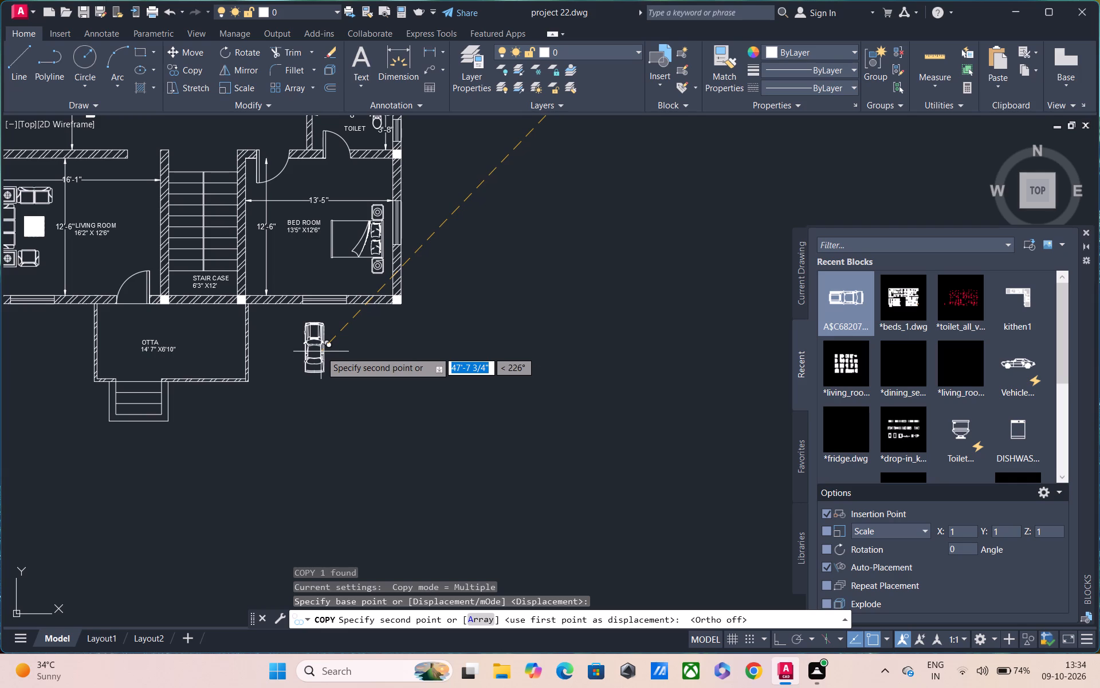
pyautogui.click(356, 348)
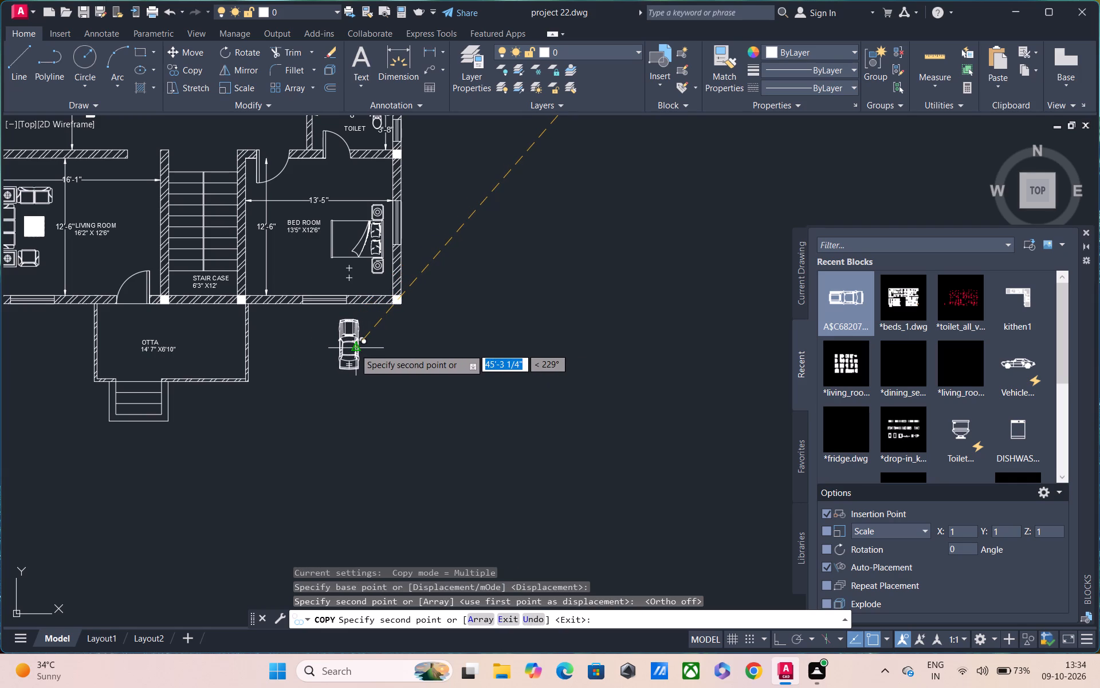
pyautogui.press('Escape')
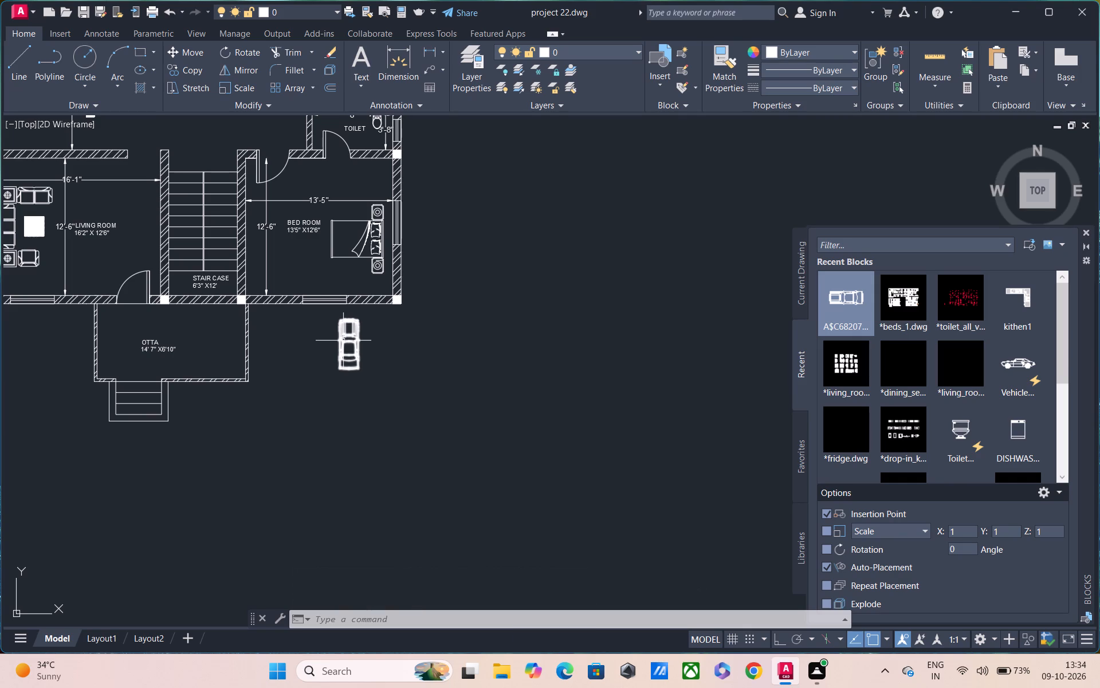
# Move the vertical dimension of the bedroom beside the staircase about 4'-10" toward the bed, away from the staircase wall.
pyautogui.click(265, 251)
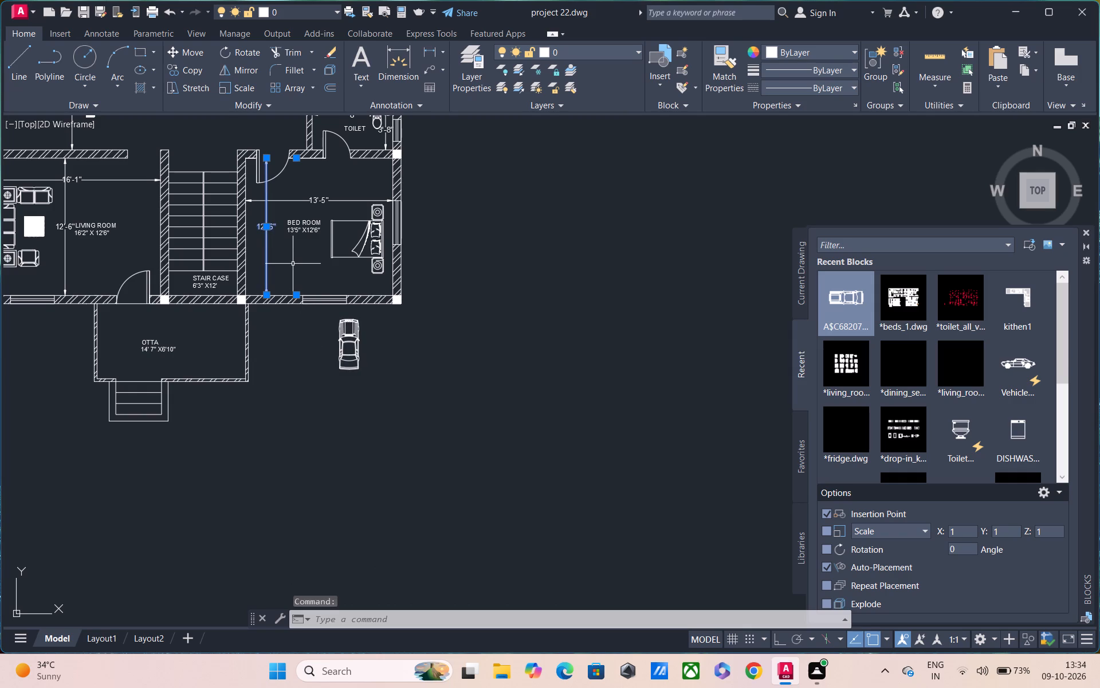
pyautogui.write('M')
pyautogui.press('space')
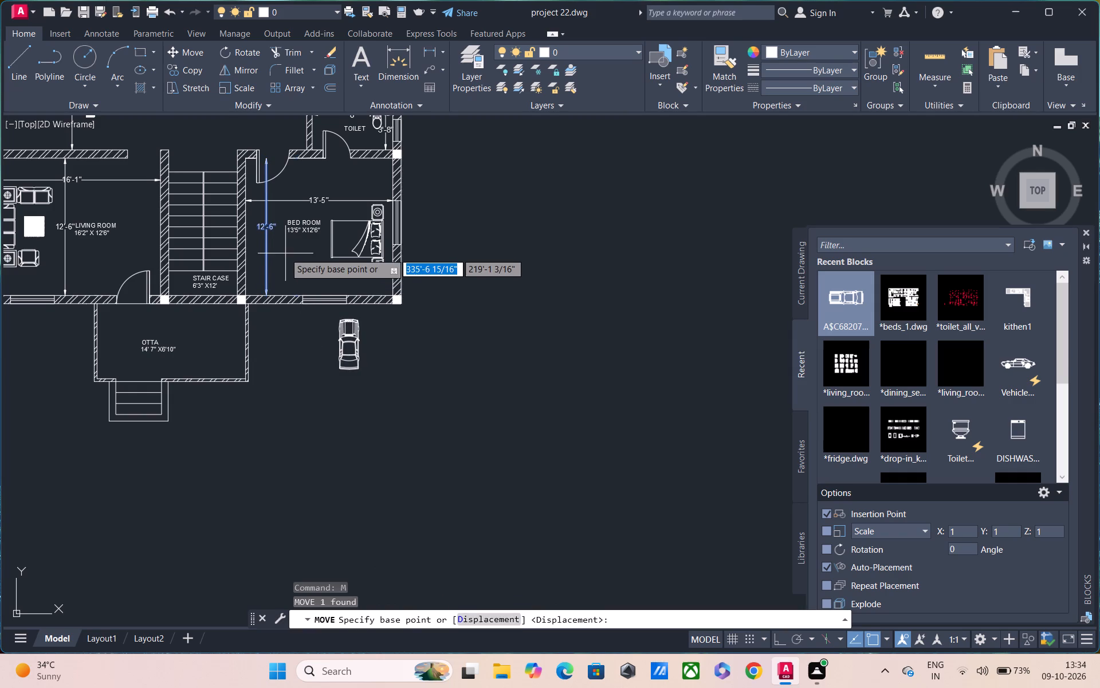
pyautogui.click(269, 252)
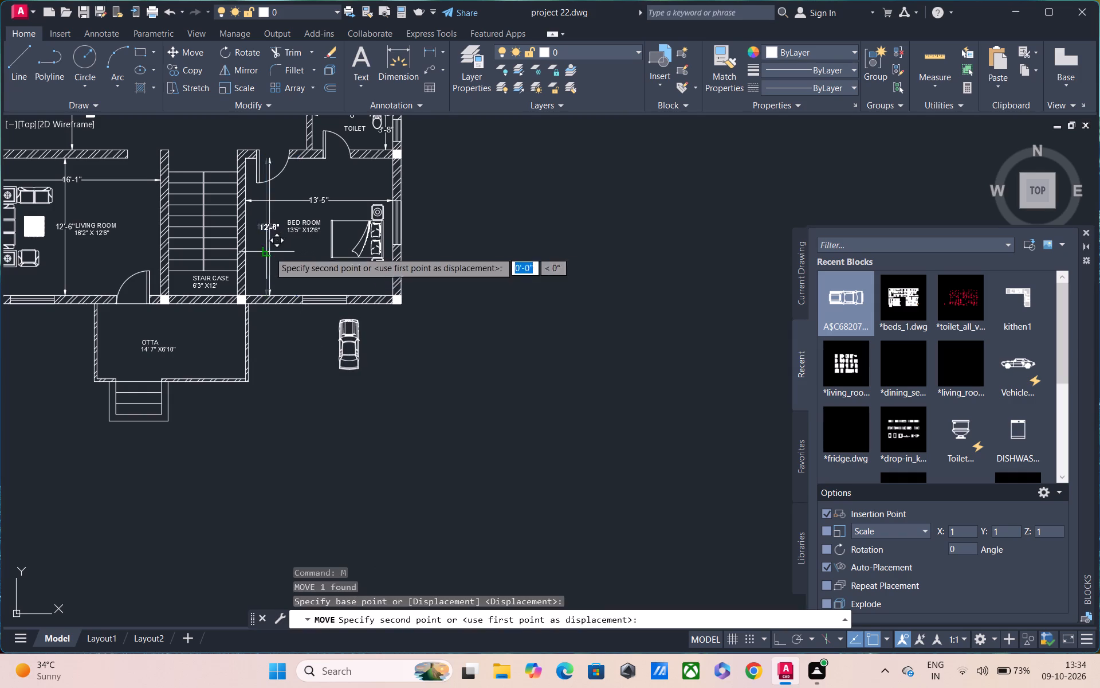
pyautogui.click(319, 253)
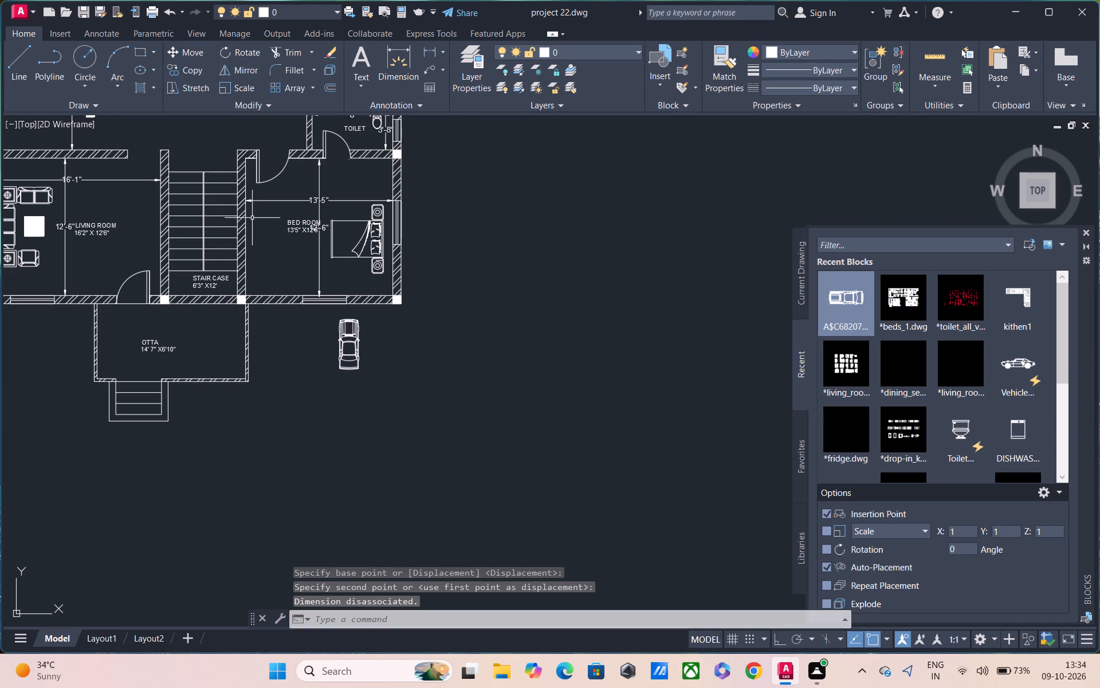
# Set the multiline scale to 5 and turn Ortho on for drawing in the bedroom beside the staircase.
pyautogui.write('ML')
pyautogui.press('space')
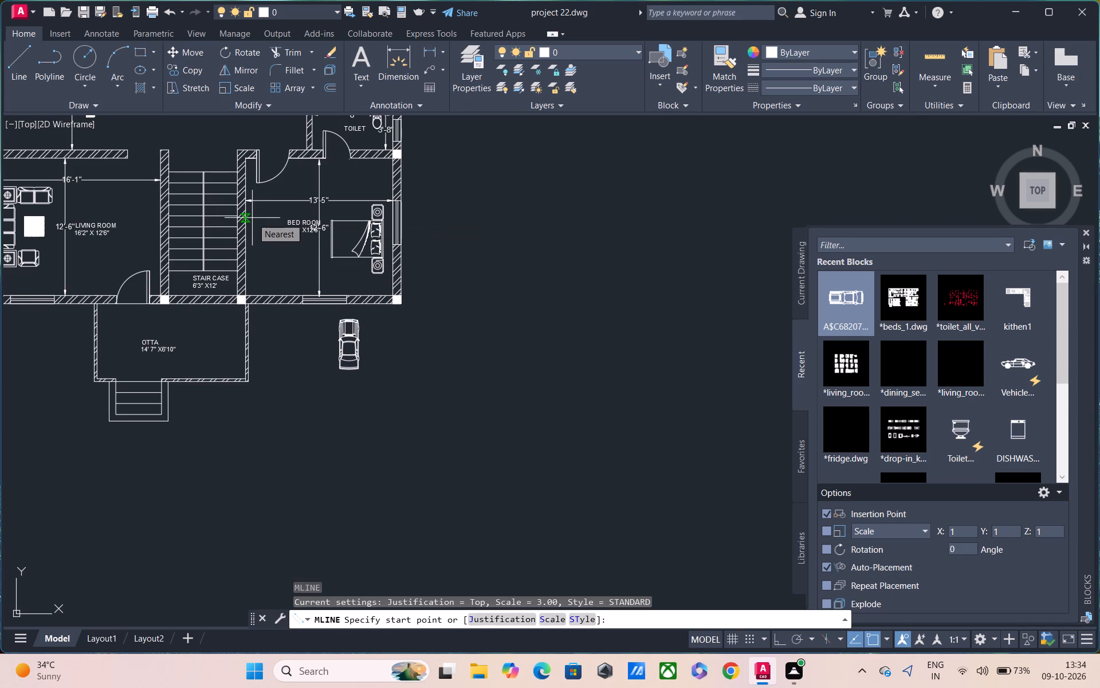
pyautogui.write('DC')
pyautogui.press('space')
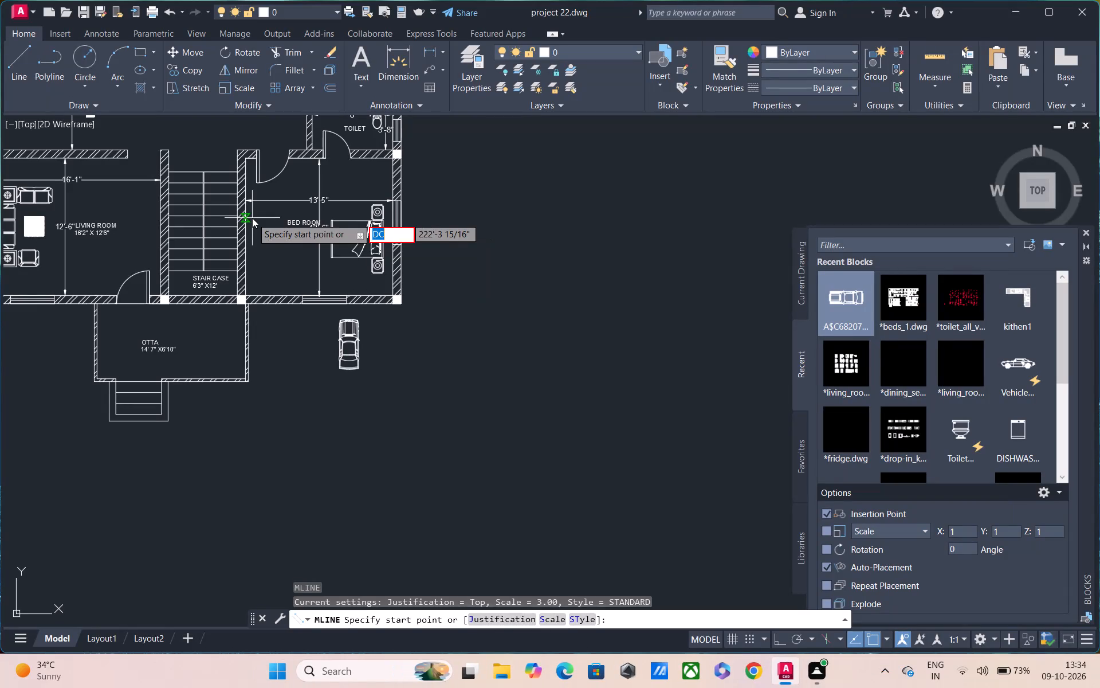
pyautogui.press('BackSpace')
pyautogui.press('BackSpace')
pyautogui.write('S')
pyautogui.press('space')
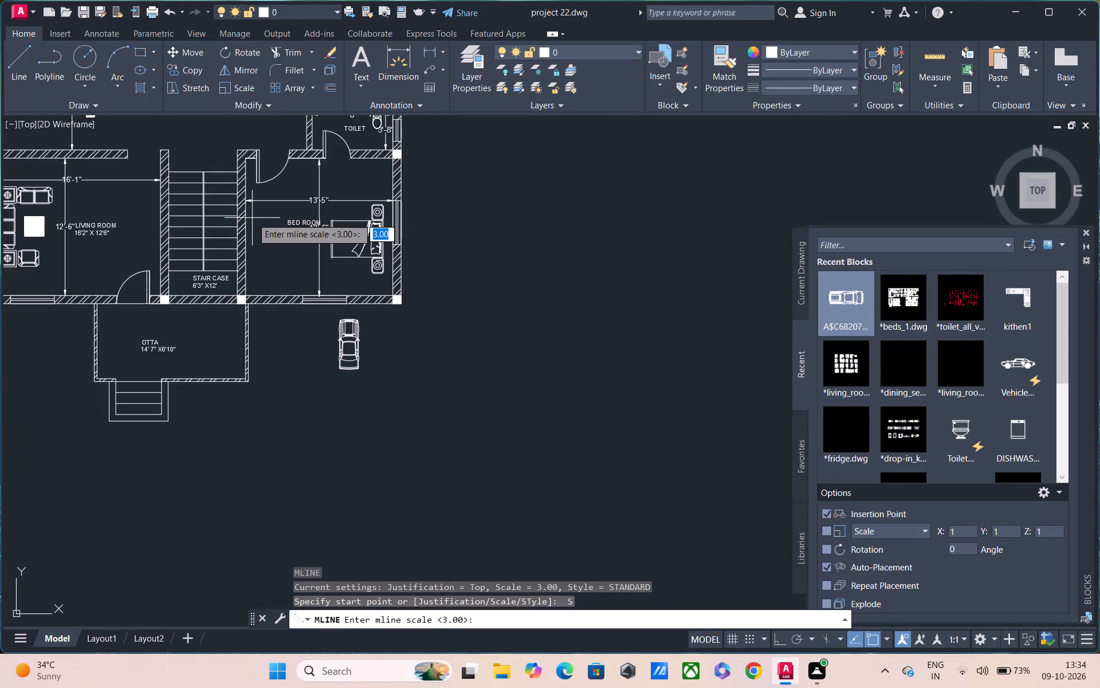
pyautogui.write("5'")
pyautogui.press('BackSpace')
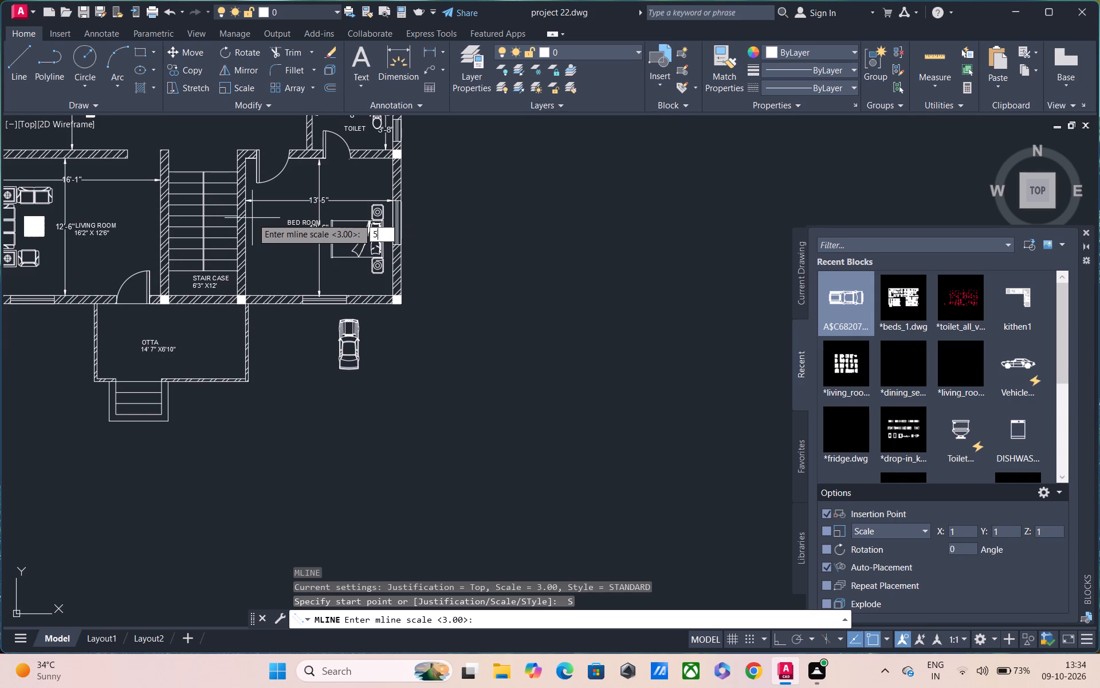
pyautogui.press('Return')
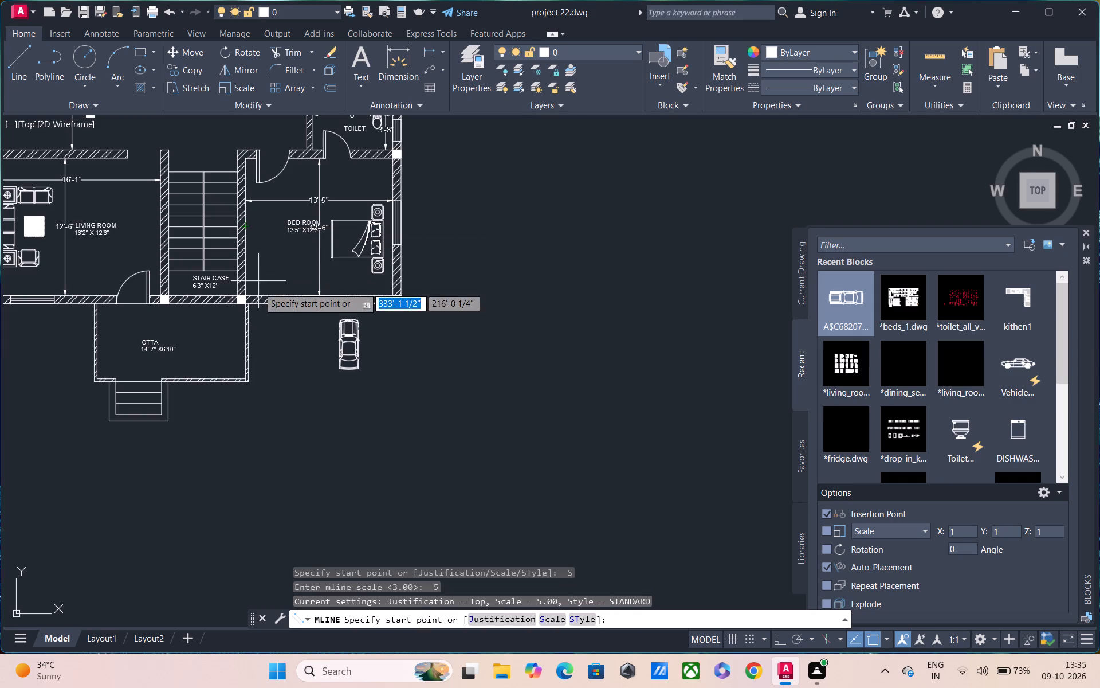
pyautogui.scroll(3, 258, 287)
pyautogui.click(242, 311)
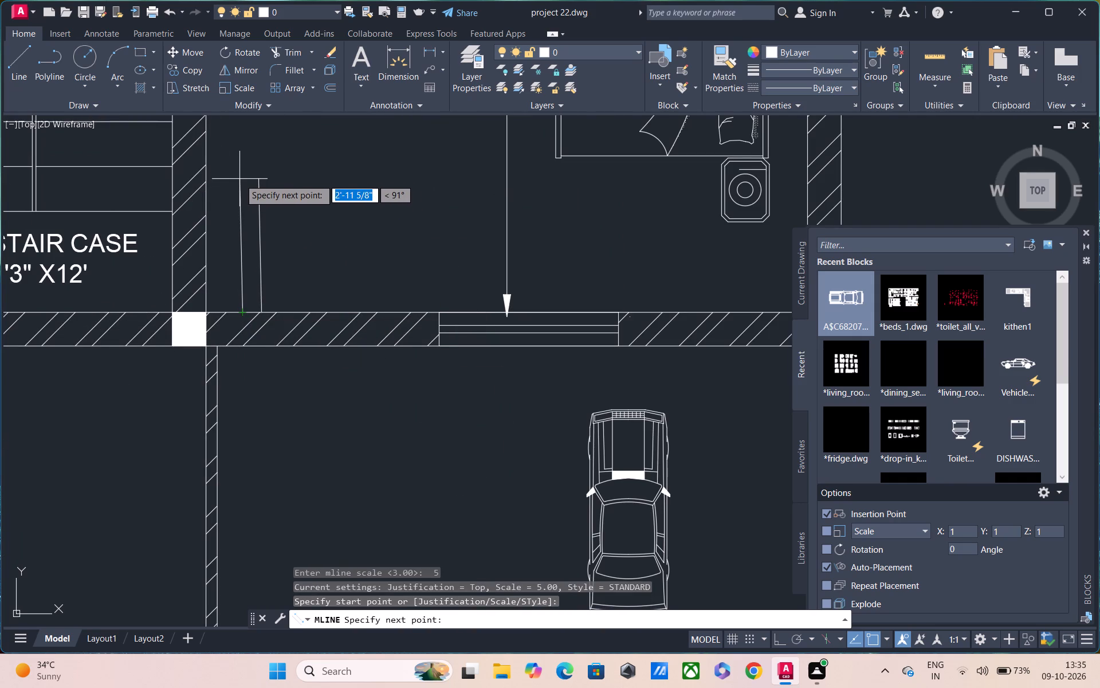
pyautogui.press('F8')
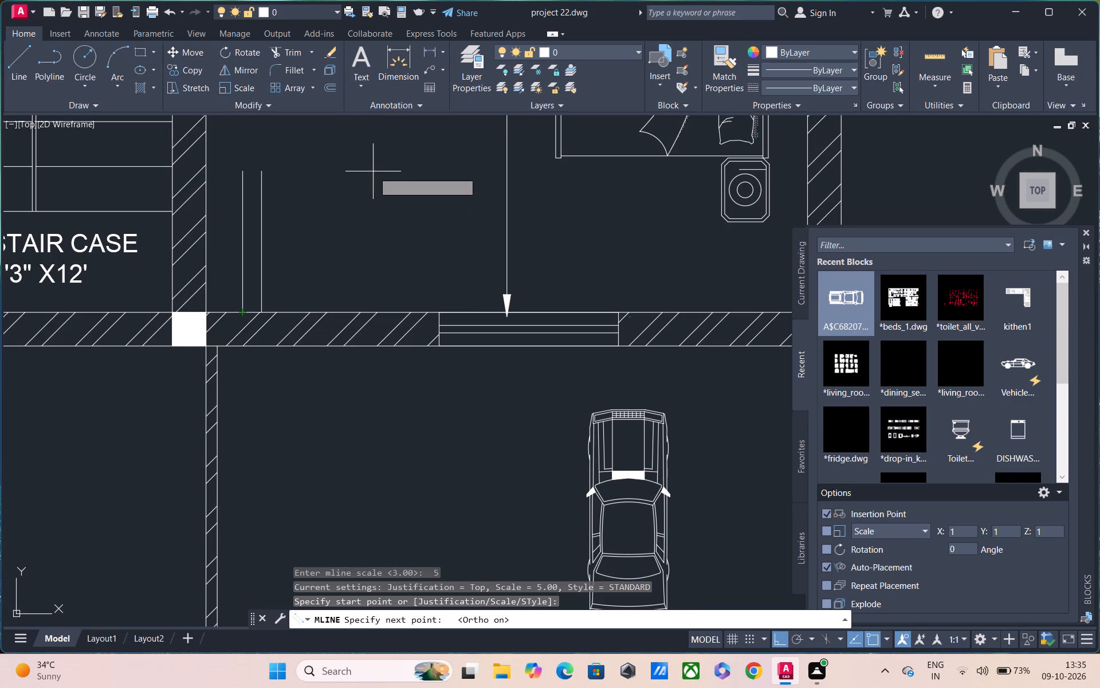
pyautogui.press('space')
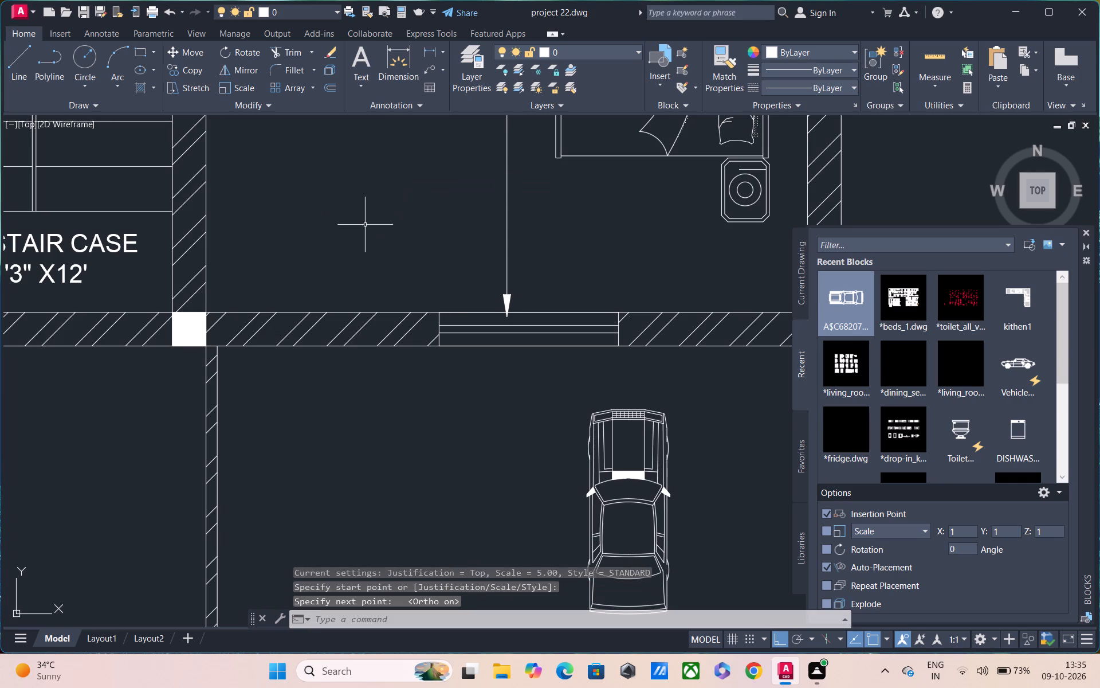
# Draw a three-sided multiline outline about 3'-2" wide inside the bedroom beside the staircase, with both ends on the wall facing the car.
pyautogui.scroll(-3, 355, 232)
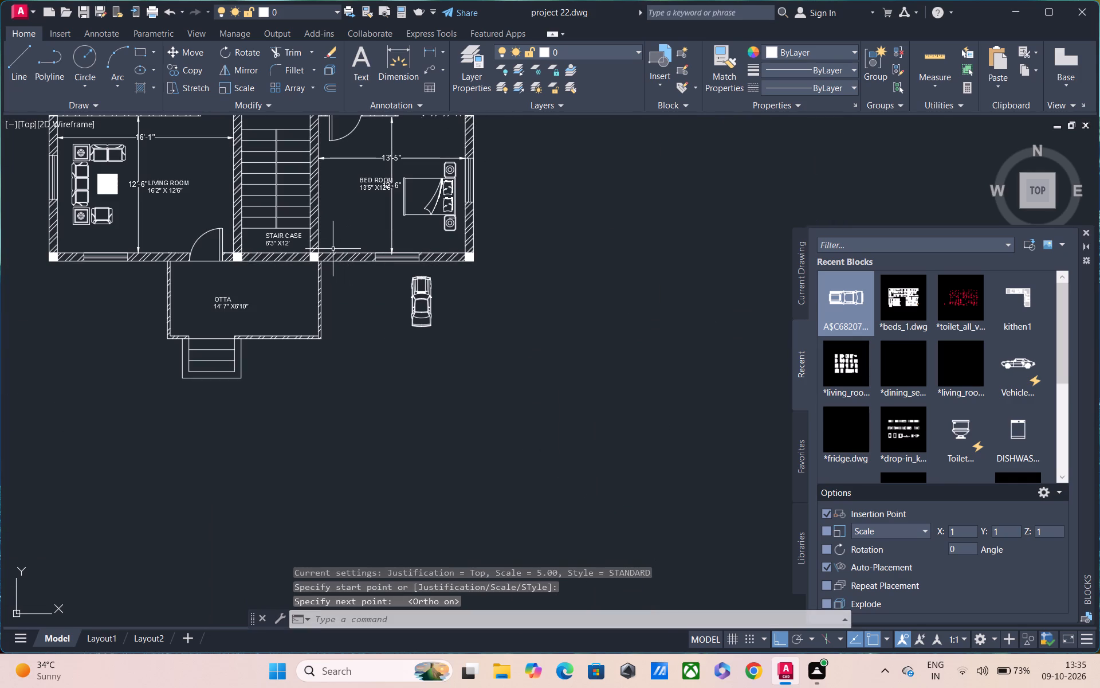
pyautogui.press('space')
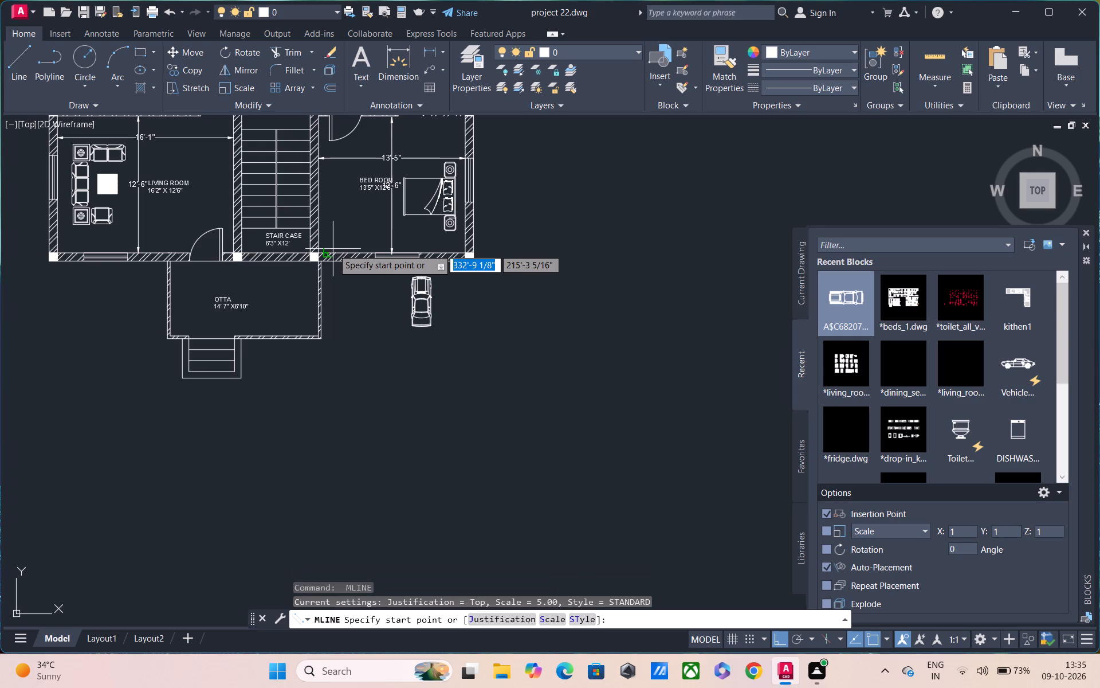
pyautogui.scroll(3, 333, 249)
pyautogui.click(325, 260)
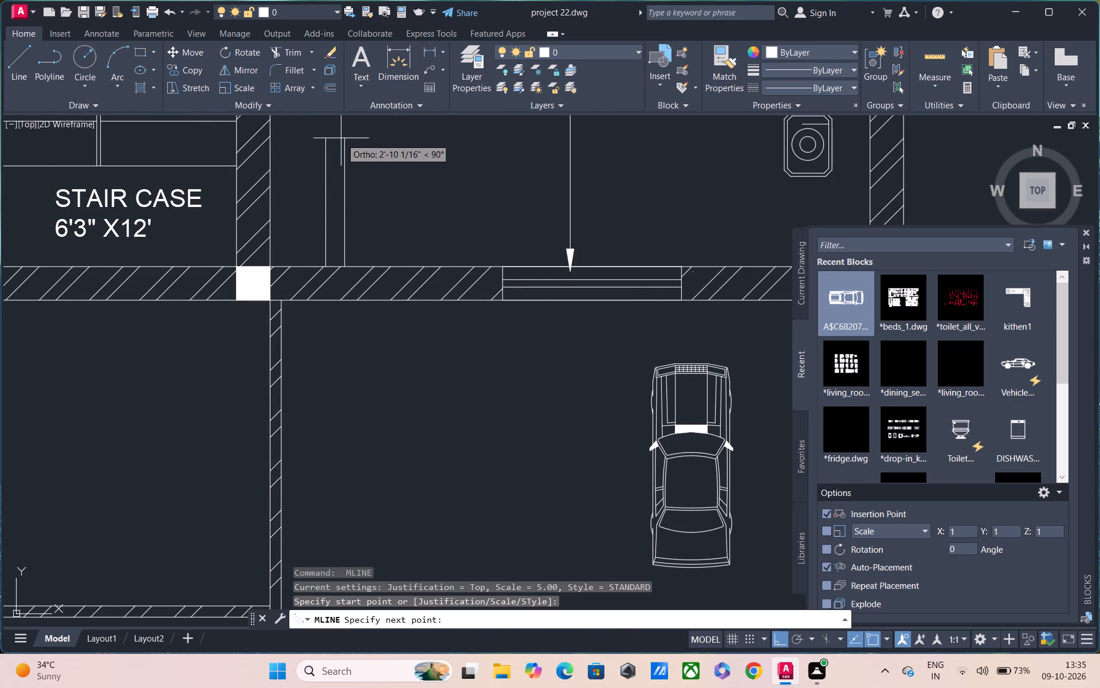
pyautogui.scroll(-1, 341, 138)
pyautogui.moveTo(343, 154); pyautogui.dragTo(344, 202, button='middle')
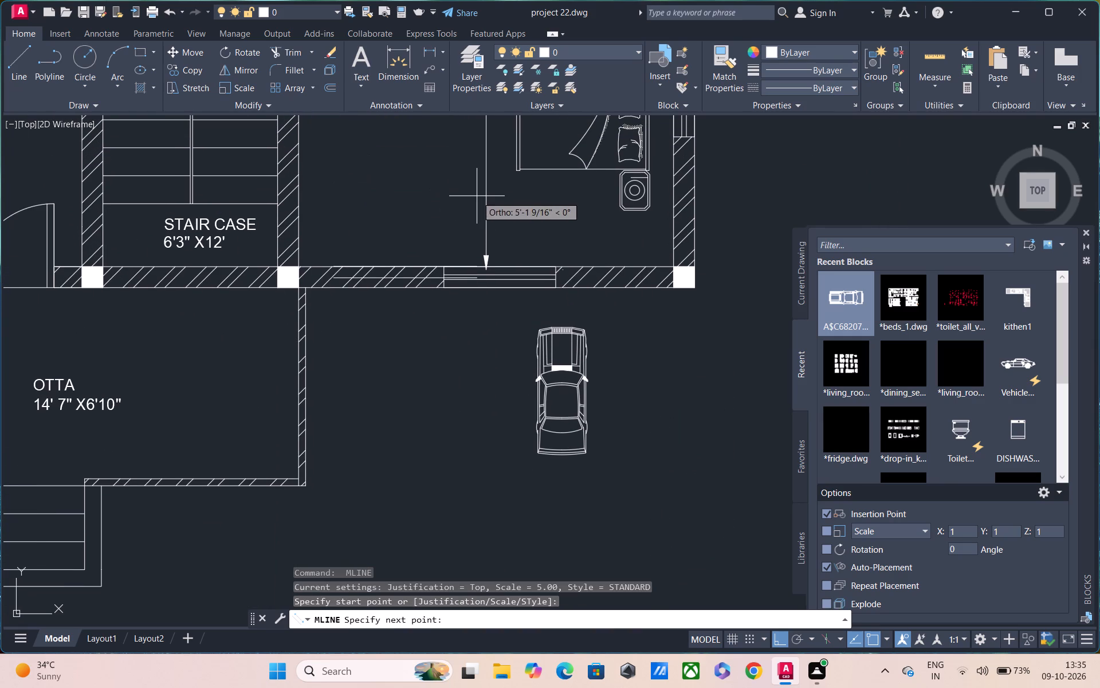
pyautogui.click(382, 159)
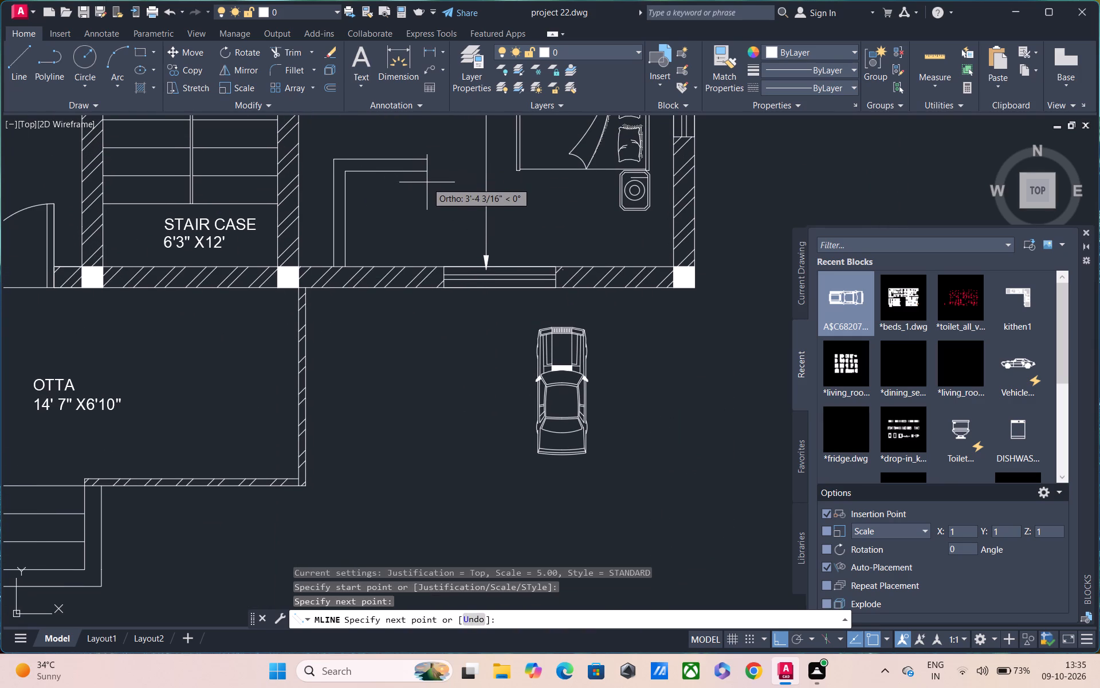
pyautogui.click(422, 232)
pyautogui.click(419, 265)
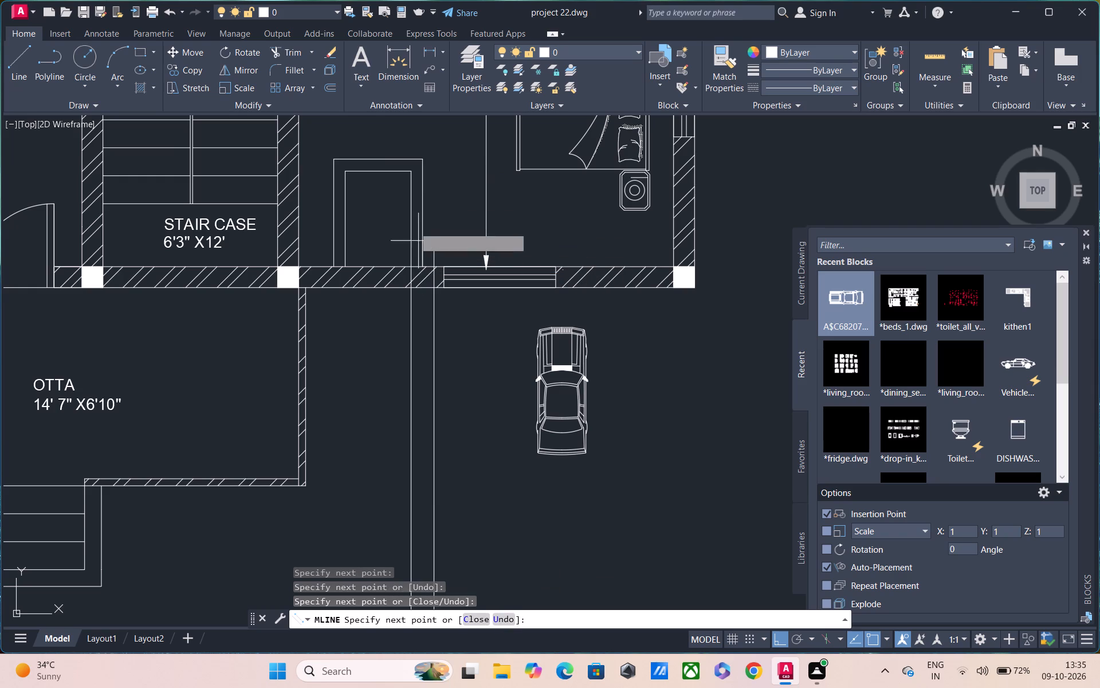
pyautogui.press('space')
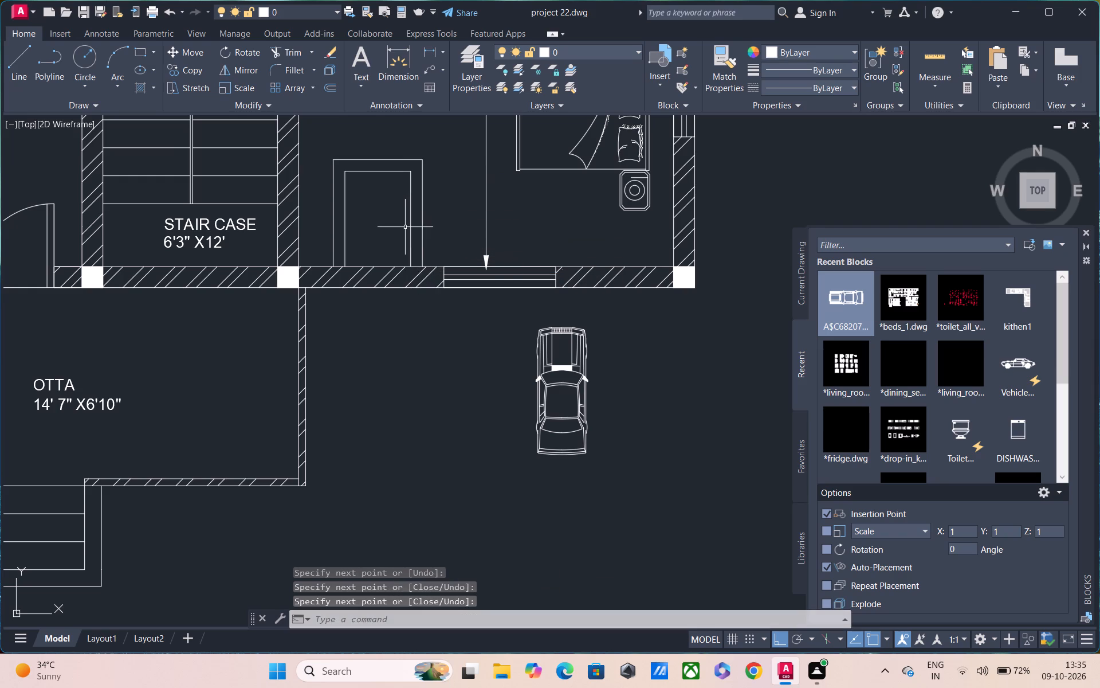
# Explode the three-sided multiline outline in the bedroom into separate lines.
pyautogui.scroll(-1, 397, 271)
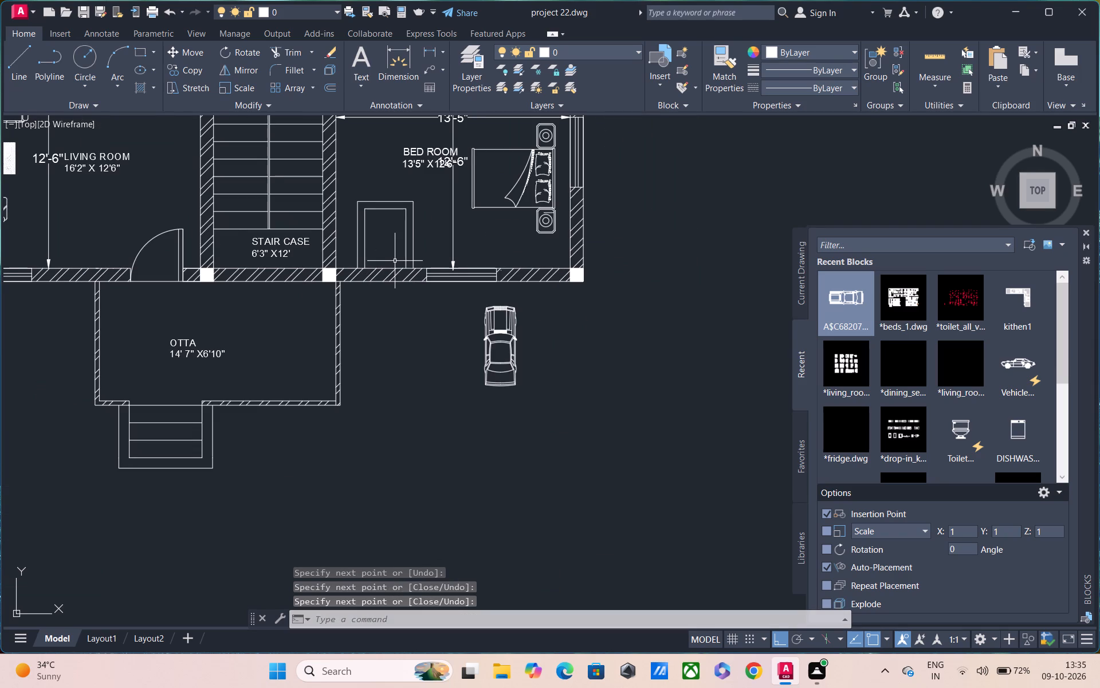
pyautogui.moveTo(394, 261); pyautogui.dragTo(394, 362, button='middle')
pyautogui.scroll(2, 361, 284)
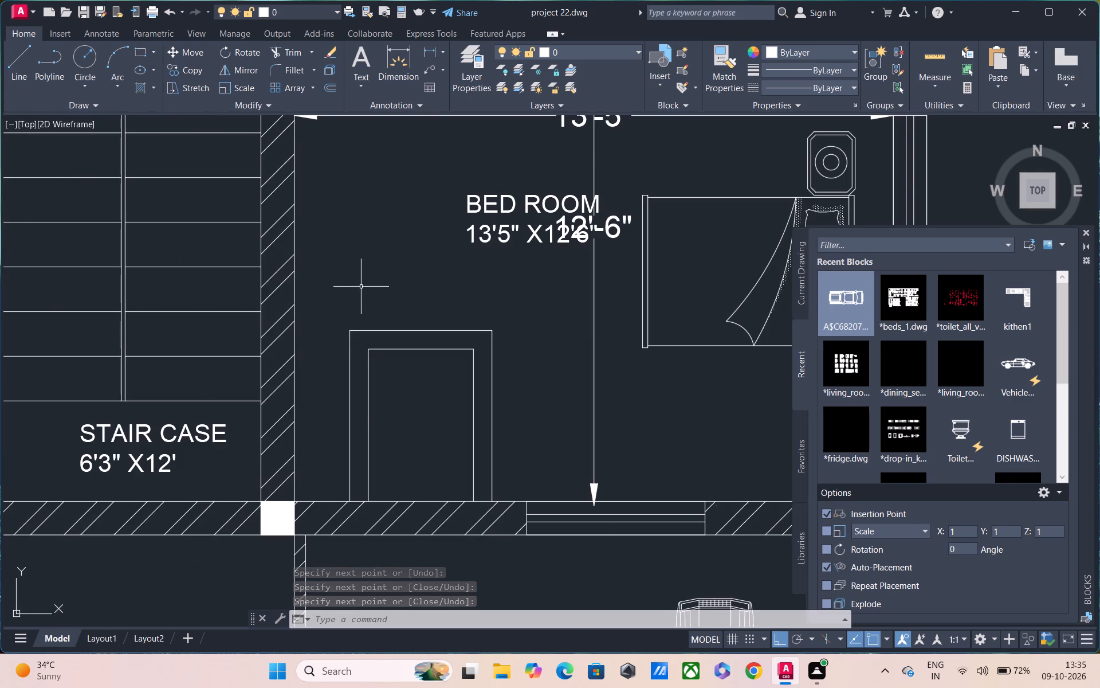
pyautogui.moveTo(328, 304); pyautogui.dragTo(335, 310)
pyautogui.click(524, 499)
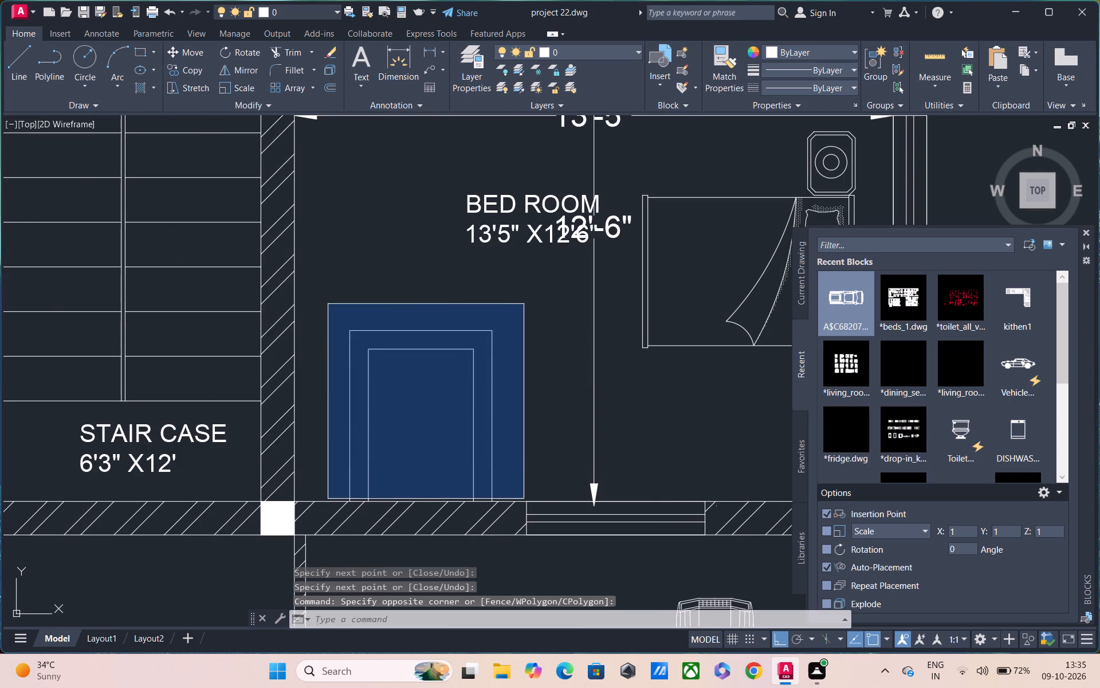
pyautogui.click(308, 290)
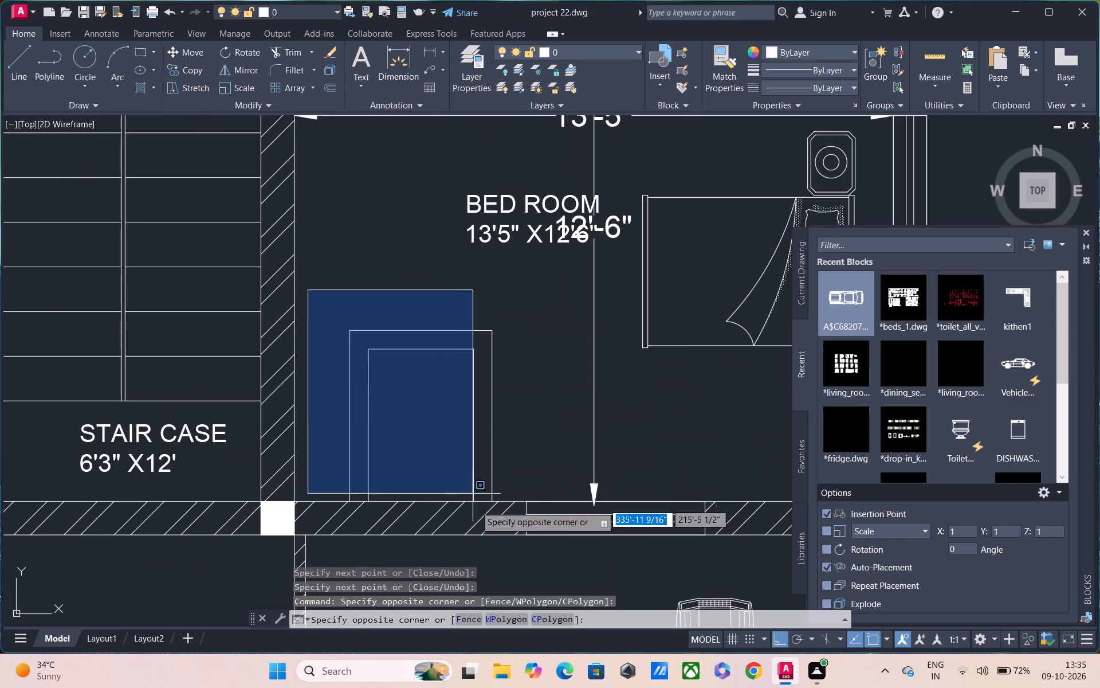
pyautogui.click(507, 513)
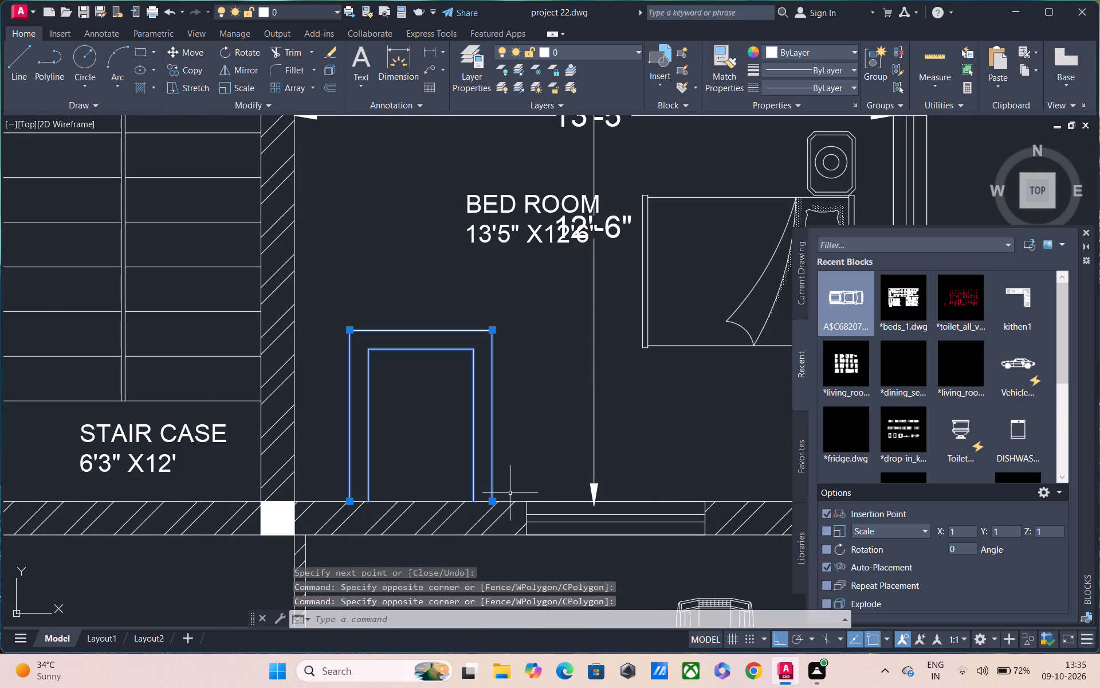
pyautogui.write('X')
pyautogui.press('space')
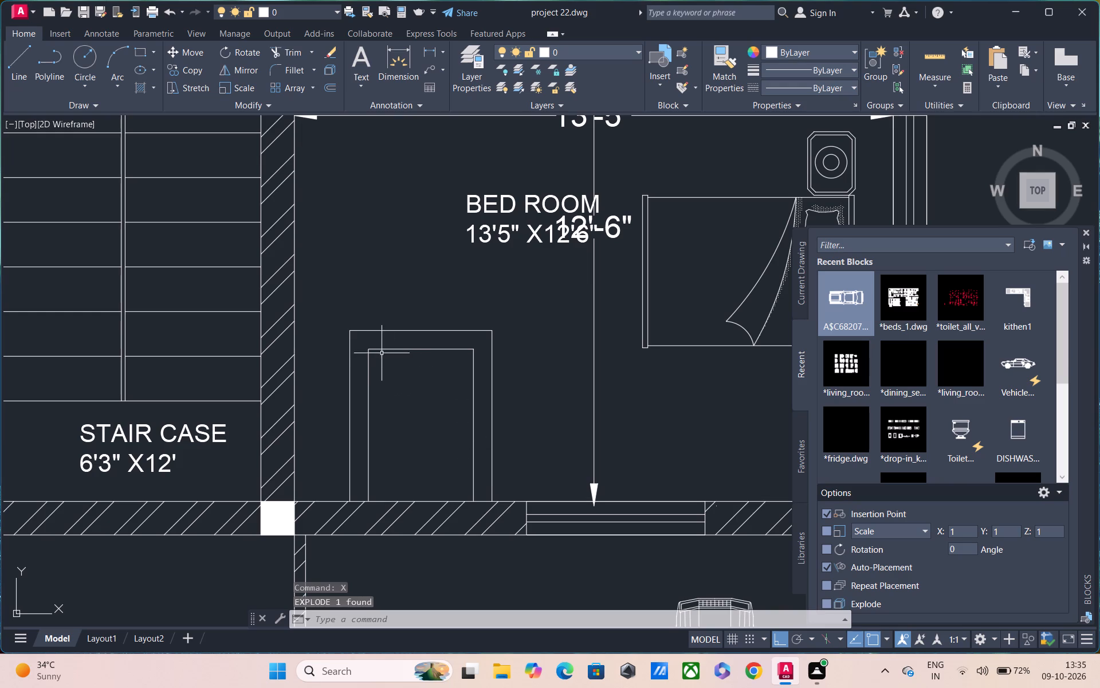
# Move the outline's two vertical lines nearest the staircase closer to the staircase wall, keeping them on the bedroom's lower wall.
pyautogui.click(368, 378)
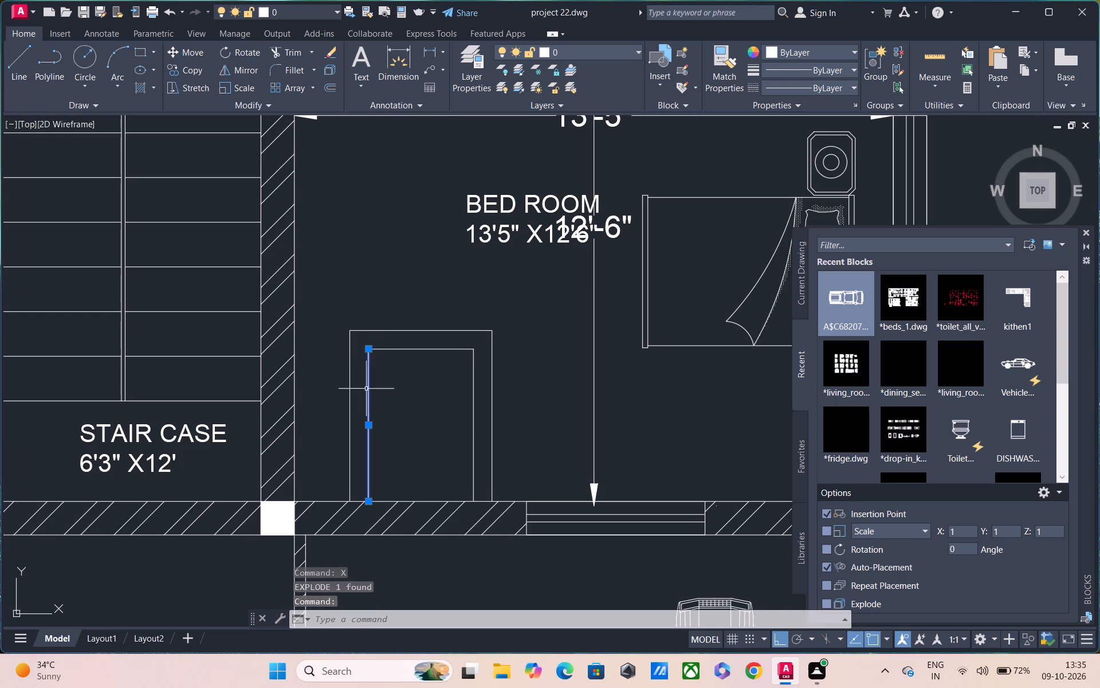
pyautogui.click(351, 398)
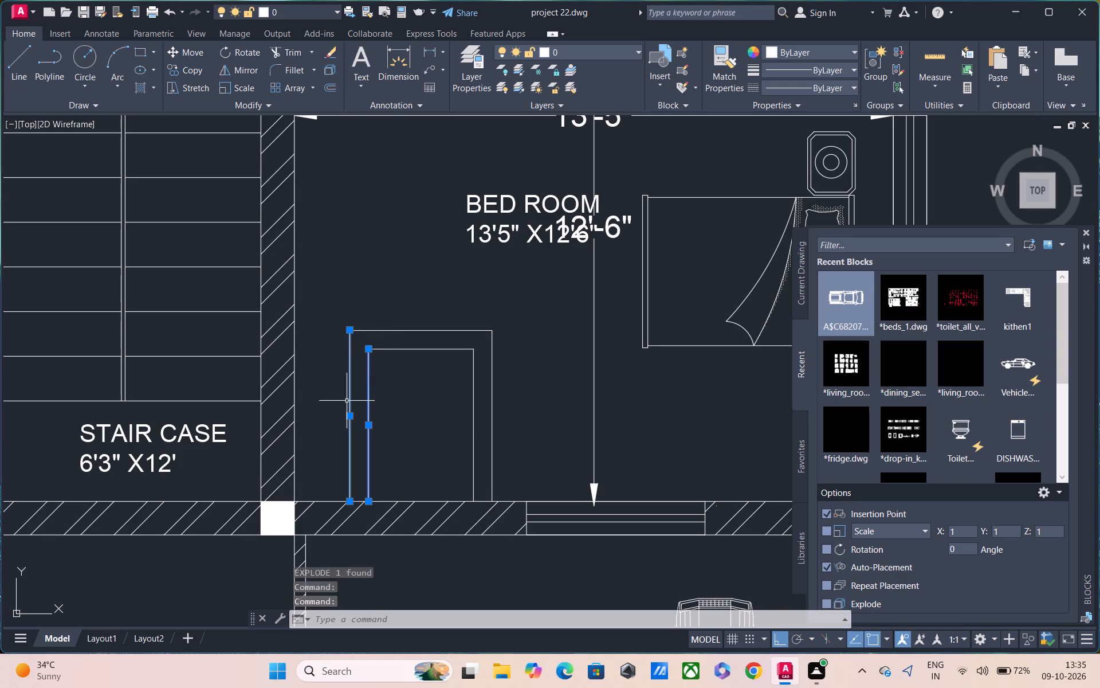
pyautogui.write('M')
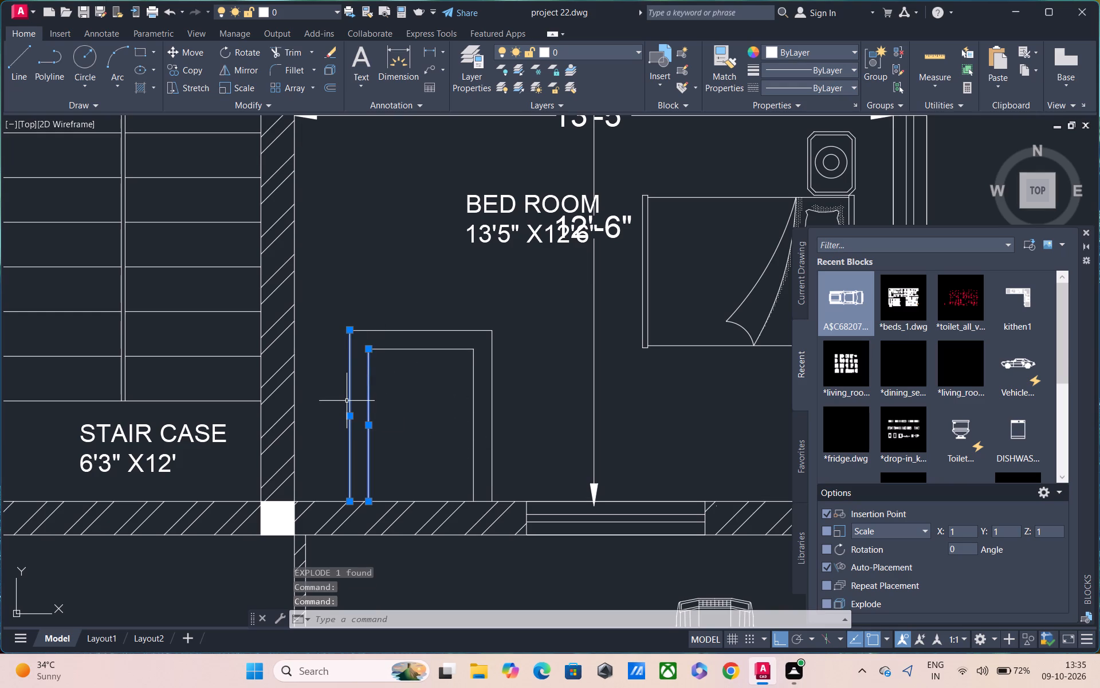
pyautogui.press('space')
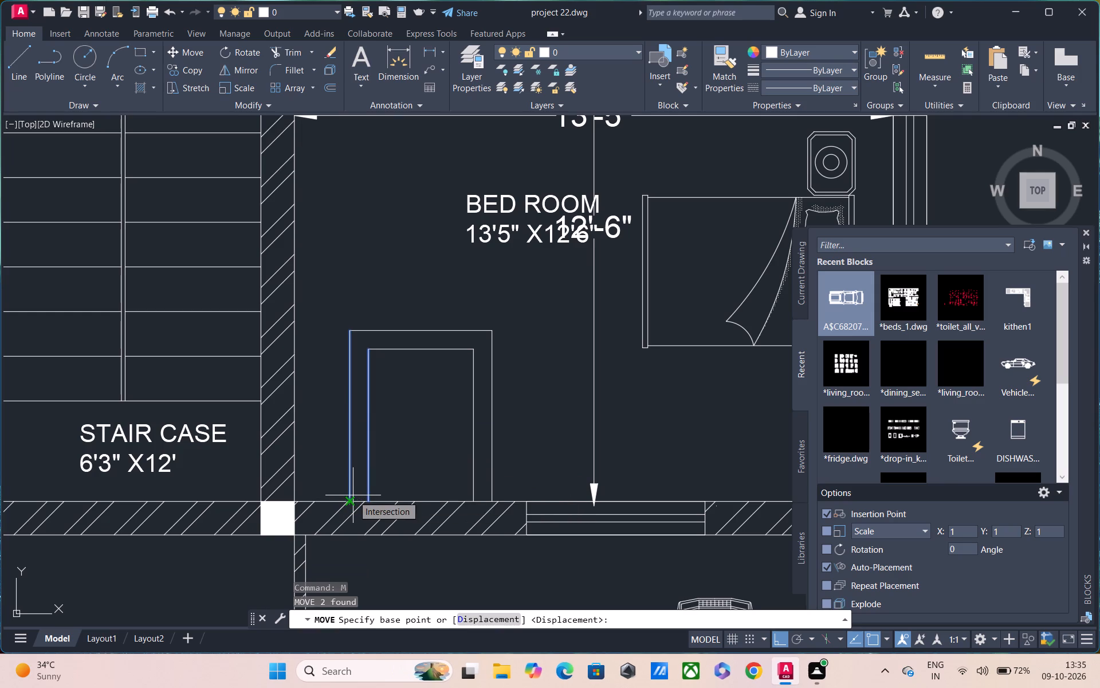
pyautogui.click(345, 506)
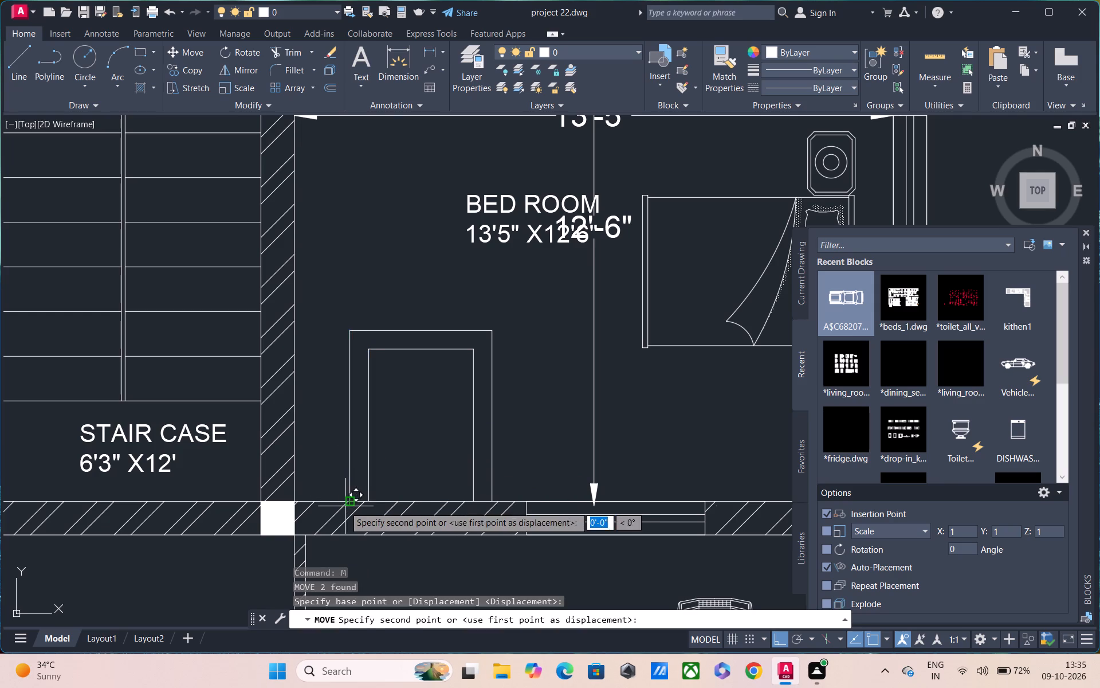
pyautogui.click(304, 508)
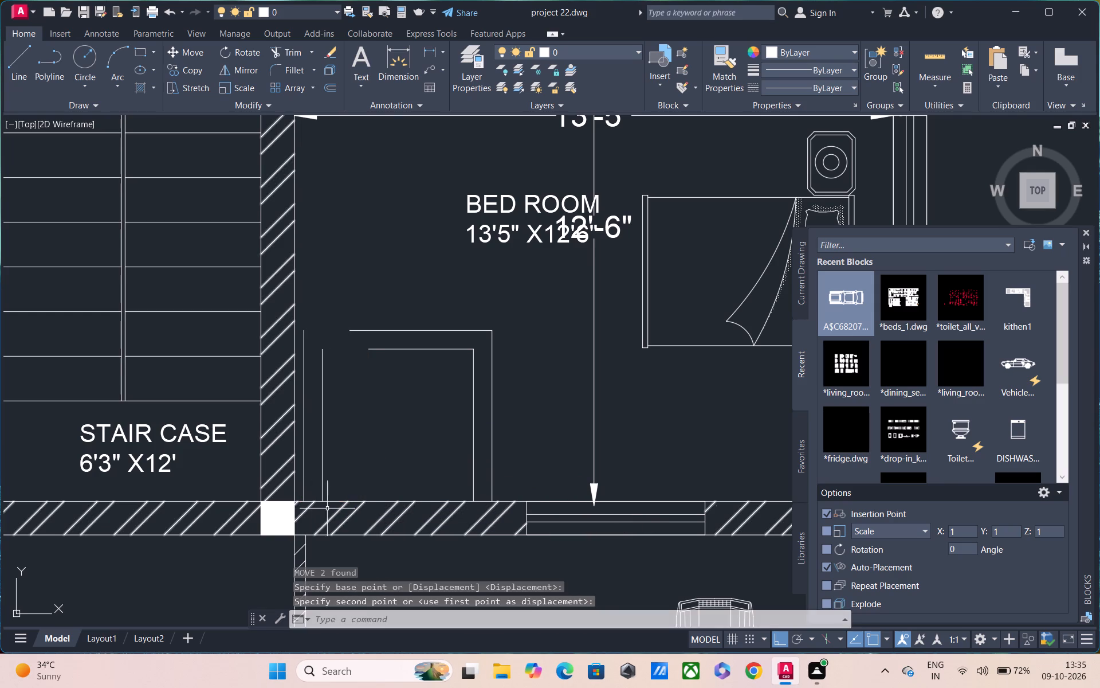
# Draw lines closing the gaps between the moved vertical lines and the outline's inner and outer horizontal lines.
pyautogui.write('L')
pyautogui.press('space')
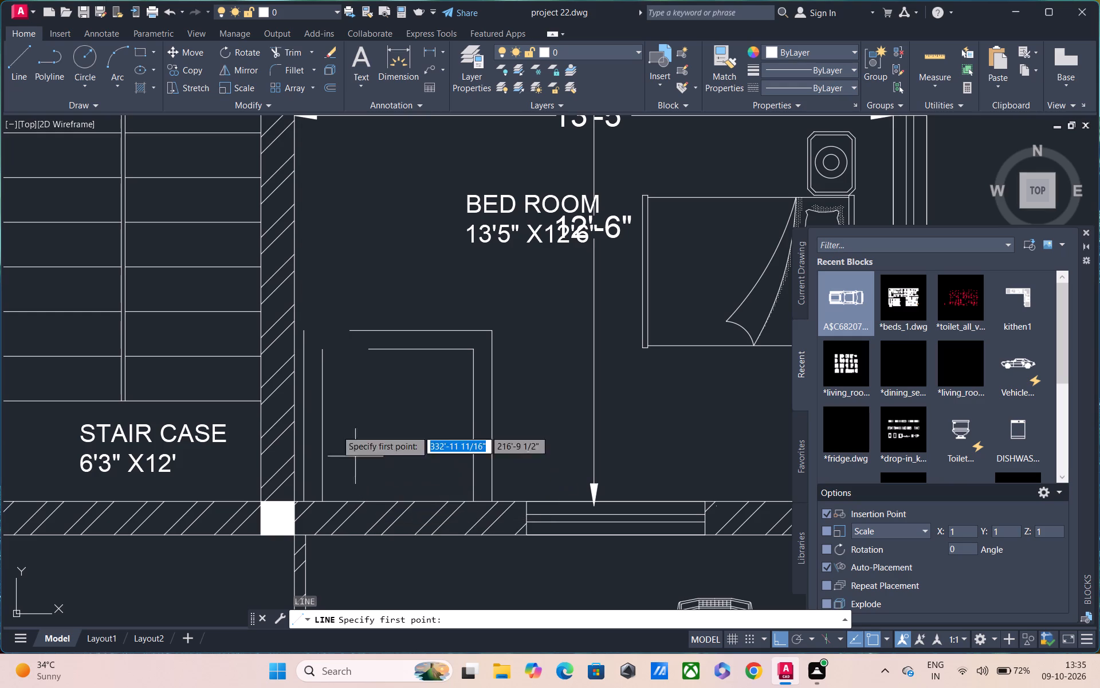
pyautogui.click(325, 349)
pyautogui.click(374, 349)
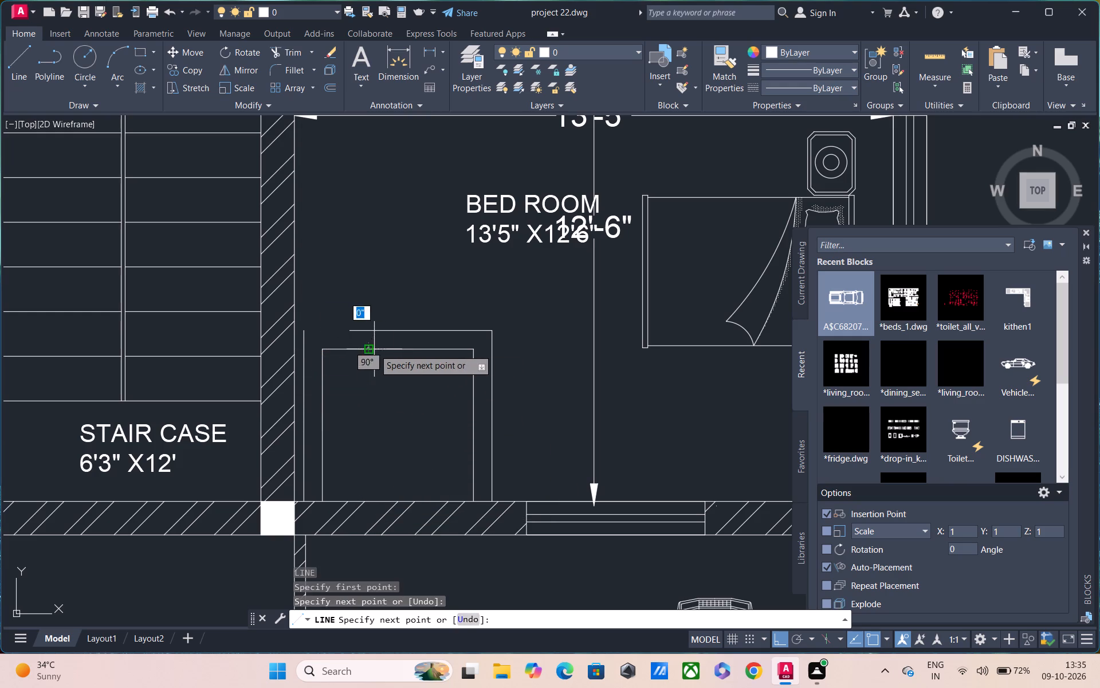
pyautogui.press('Escape')
pyautogui.write('L')
pyautogui.press('space')
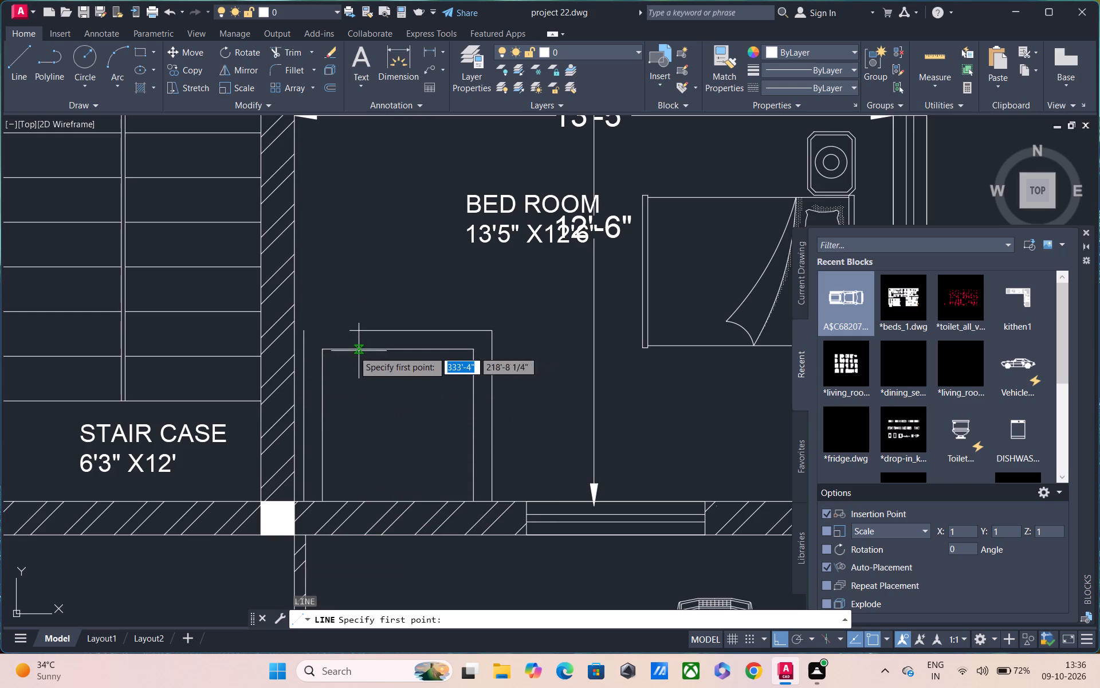
pyautogui.click(301, 333)
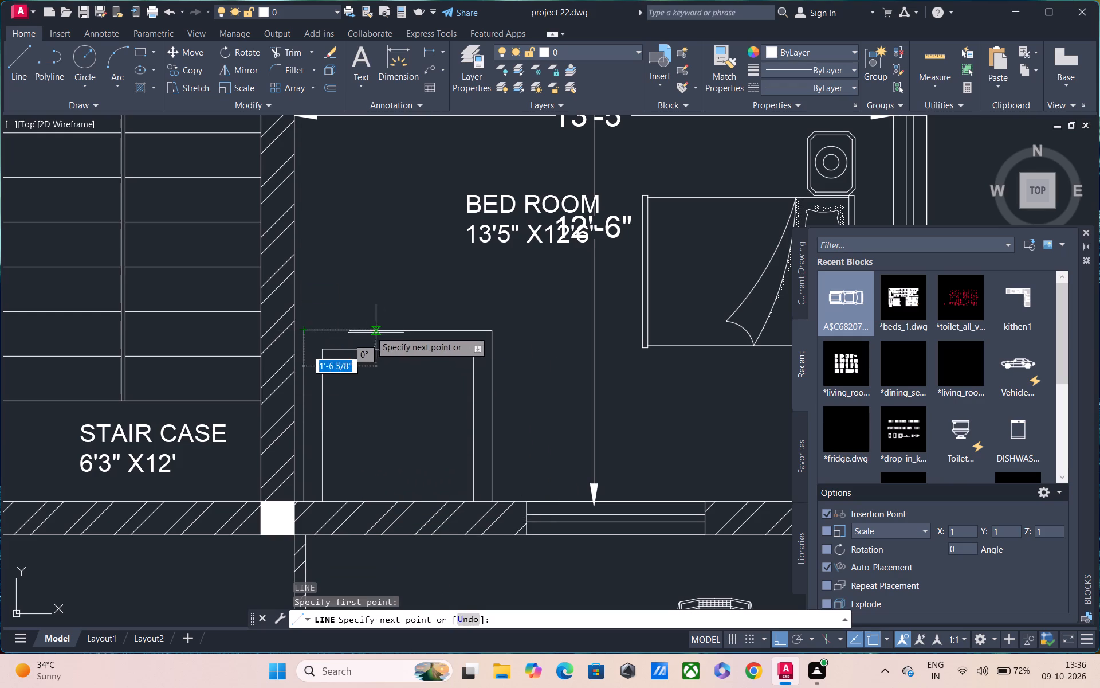
pyautogui.click(354, 333)
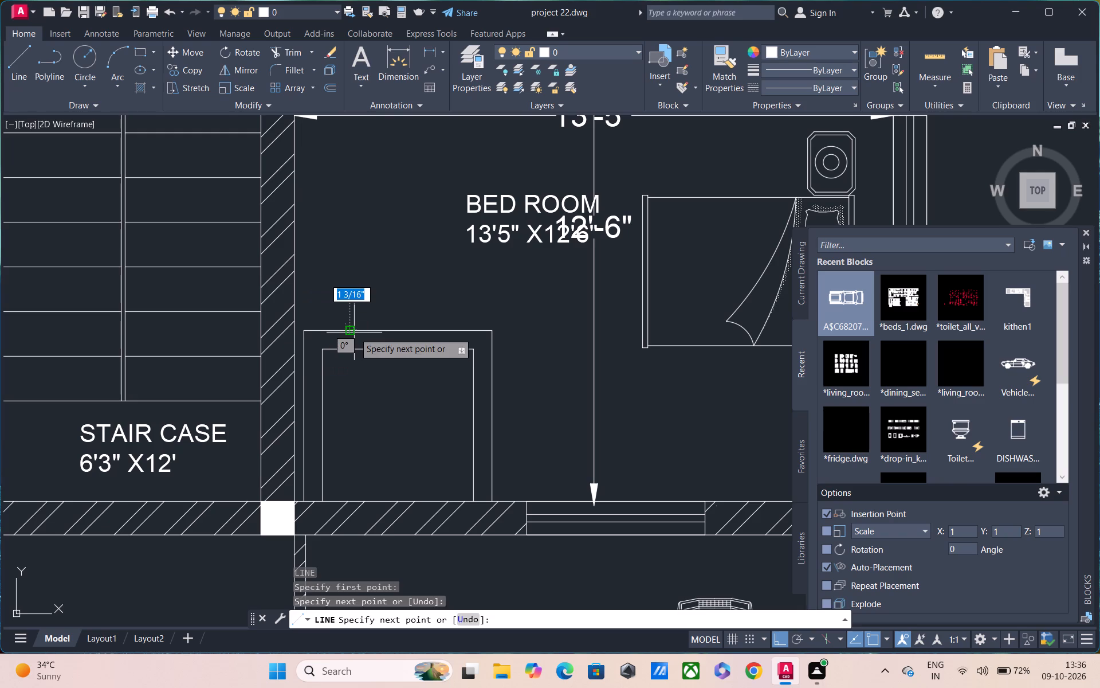
pyautogui.press('Escape')
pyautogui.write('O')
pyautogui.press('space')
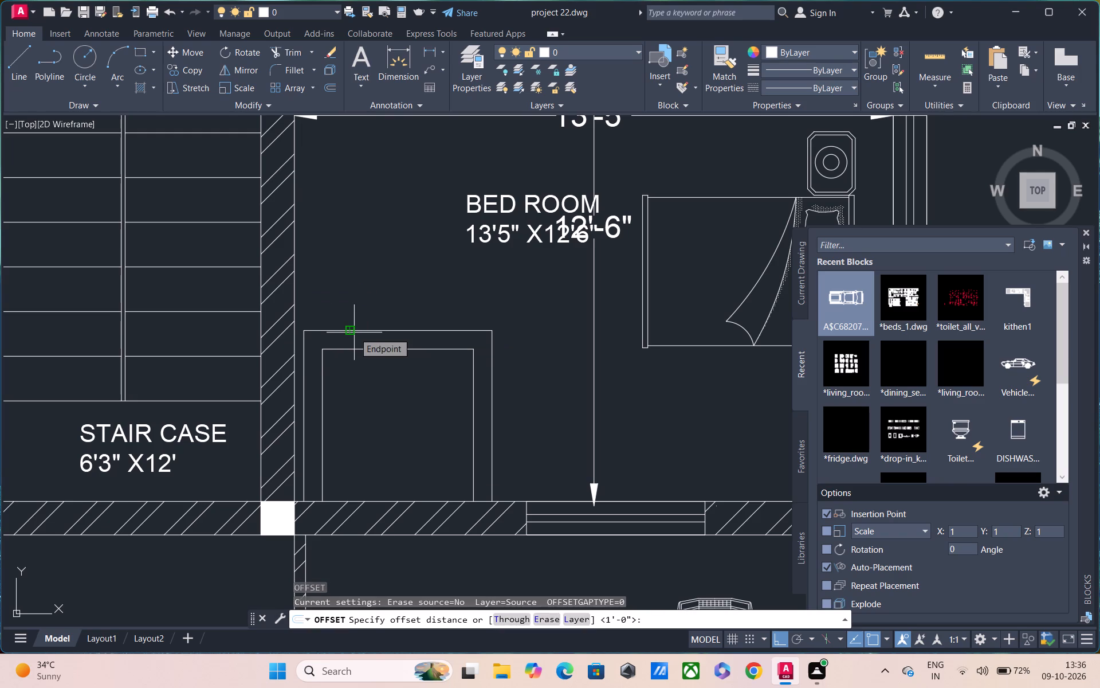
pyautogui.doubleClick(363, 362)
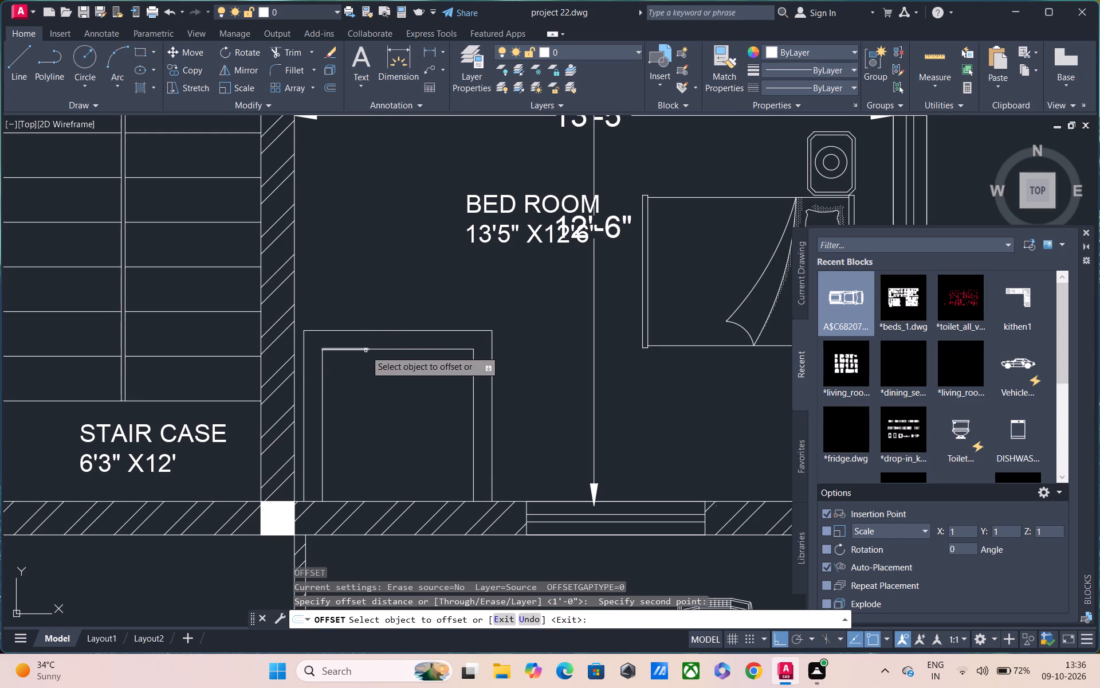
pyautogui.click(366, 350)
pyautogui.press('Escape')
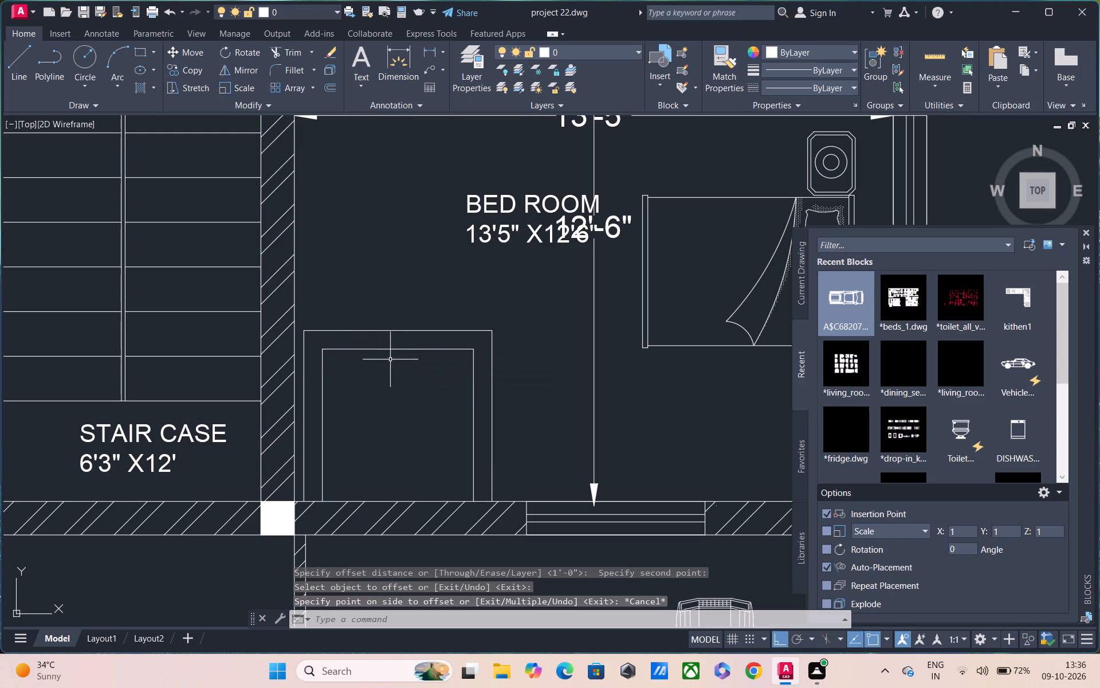
# Join the two collinear segments of the bedroom outline's inner horizontal line into one line.
pyautogui.click(387, 352)
pyautogui.click(387, 350)
pyautogui.click(387, 347)
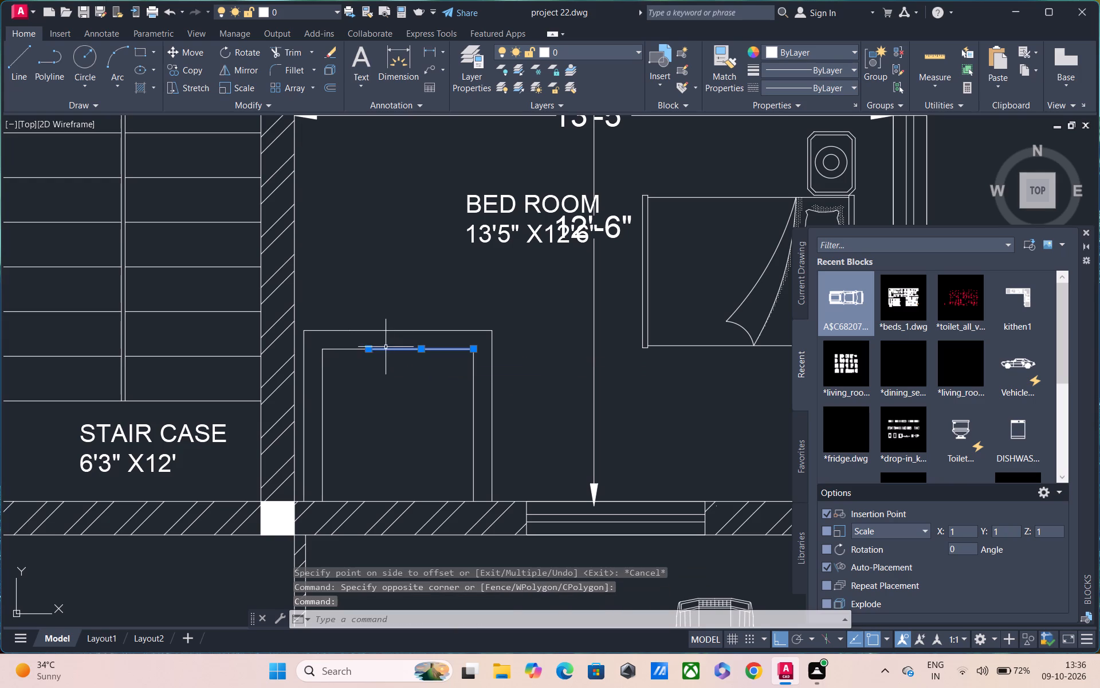
pyautogui.click(347, 347)
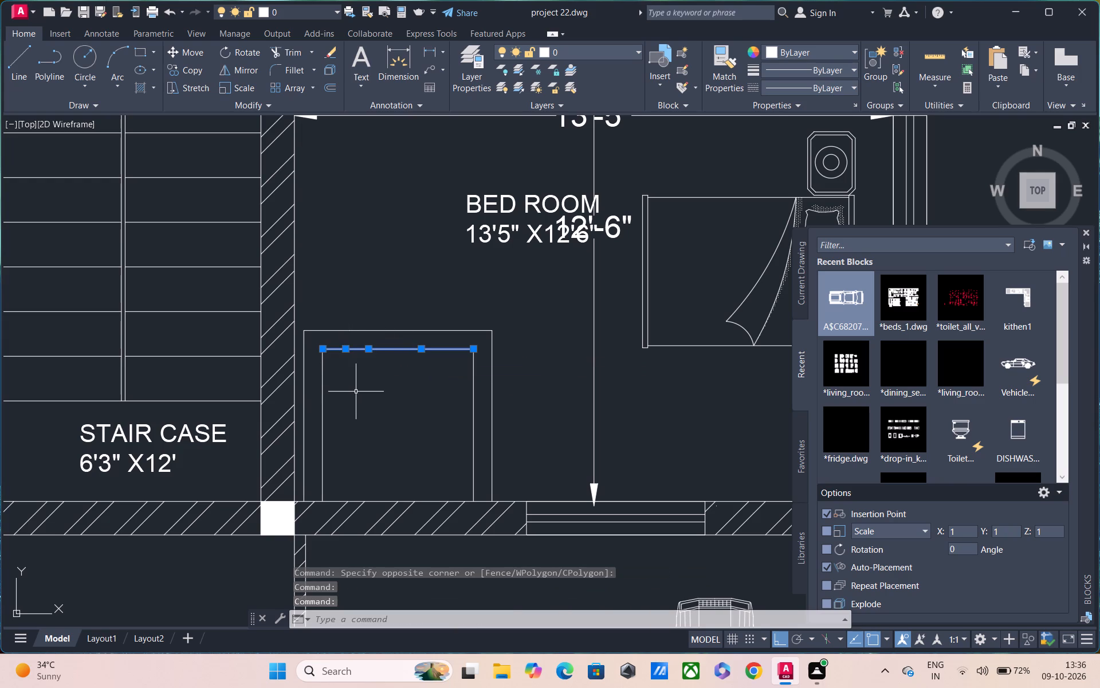
pyautogui.write('J')
pyautogui.press('space')
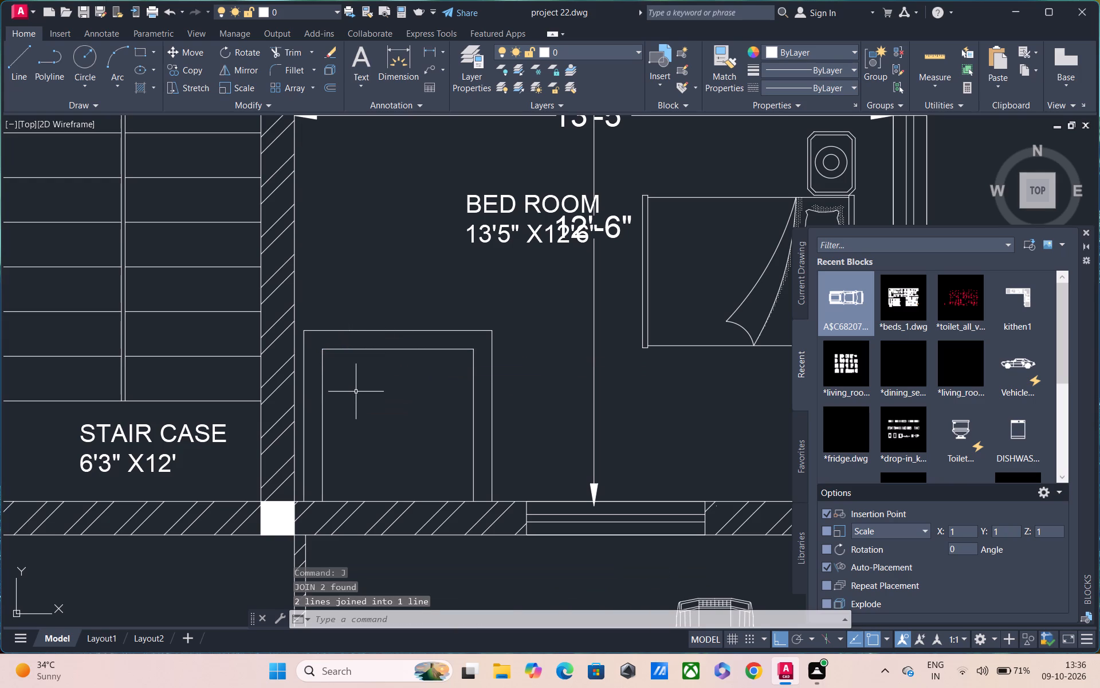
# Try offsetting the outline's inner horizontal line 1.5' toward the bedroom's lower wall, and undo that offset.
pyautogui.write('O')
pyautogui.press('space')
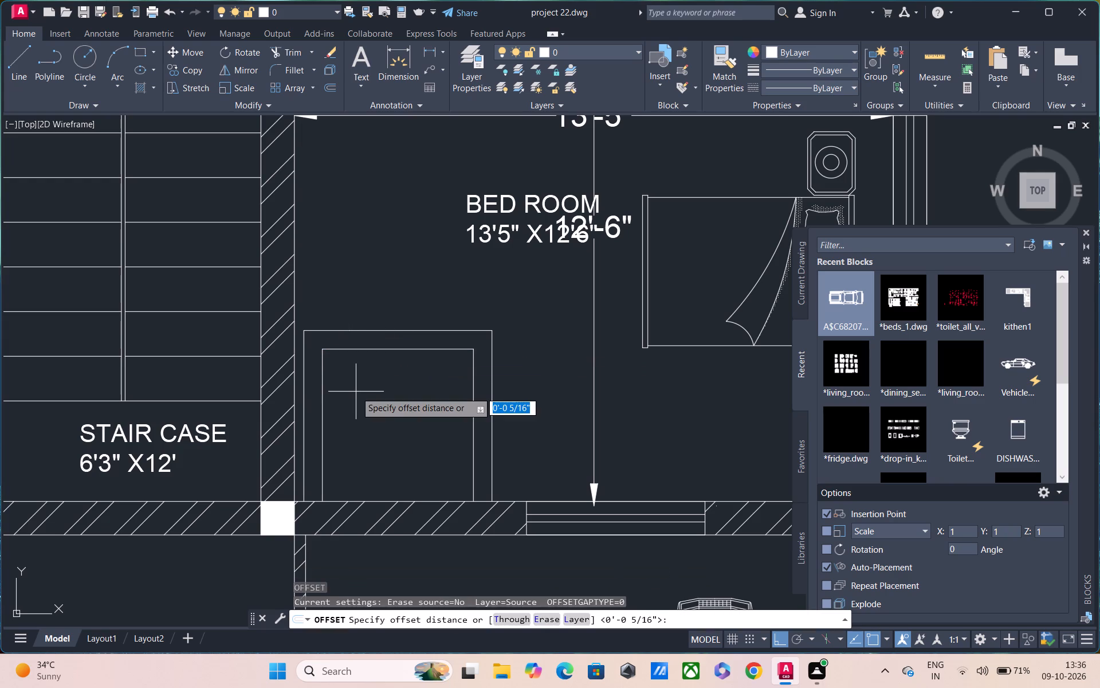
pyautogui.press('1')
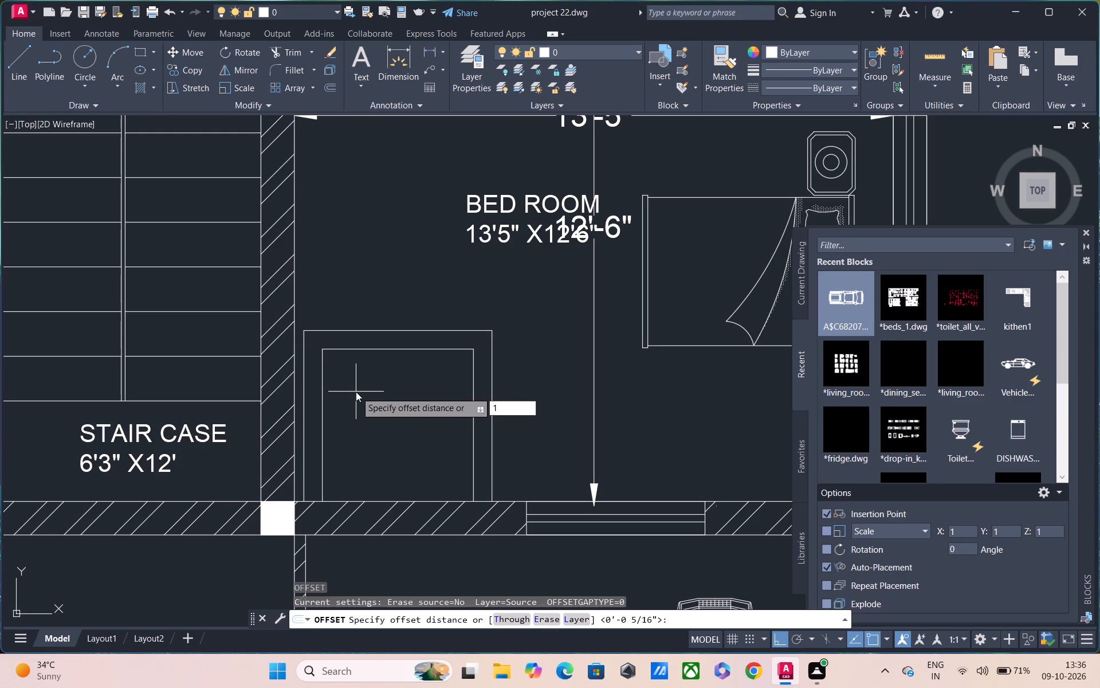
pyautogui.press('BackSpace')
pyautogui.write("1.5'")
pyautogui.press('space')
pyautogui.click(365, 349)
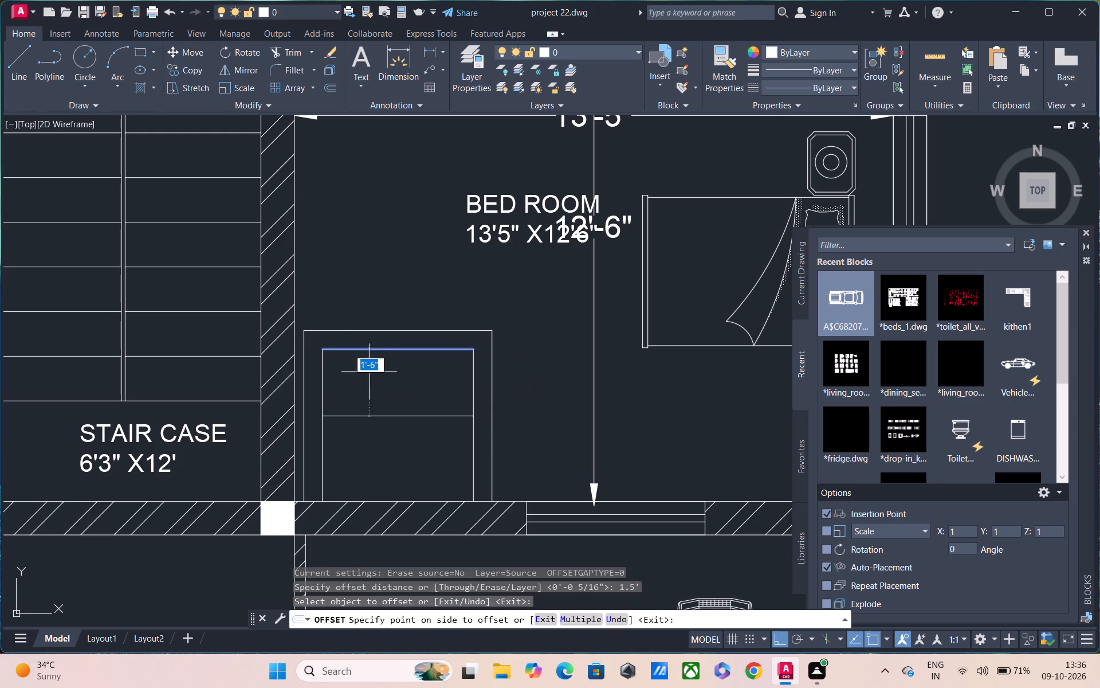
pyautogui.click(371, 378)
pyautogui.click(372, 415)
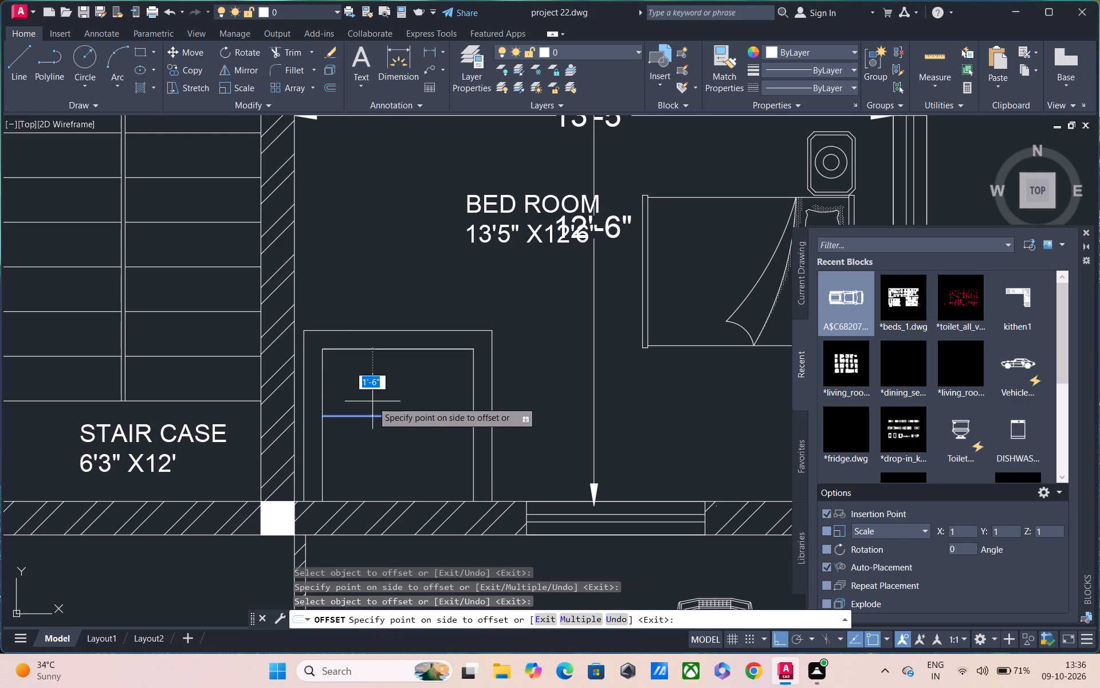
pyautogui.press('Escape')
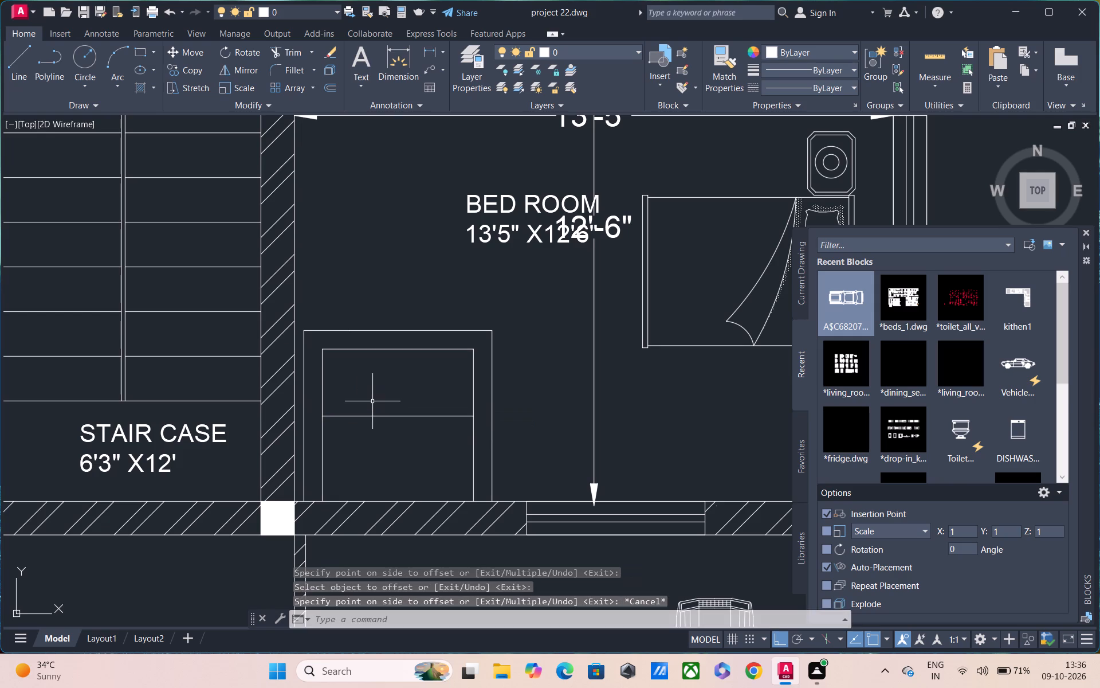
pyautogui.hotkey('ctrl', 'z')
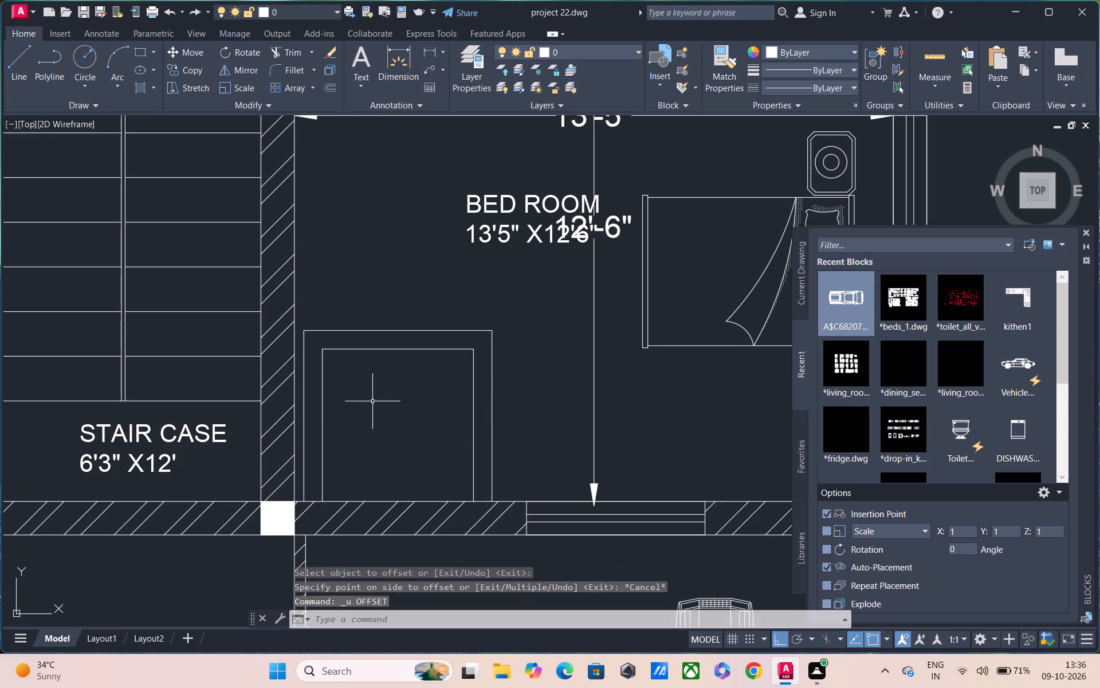
# Offset the outline's inner horizontal line toward the lower wall three times in succession at 1' spacing.
pyautogui.write('O')
pyautogui.press('space')
pyautogui.write("1'")
pyautogui.press('Return')
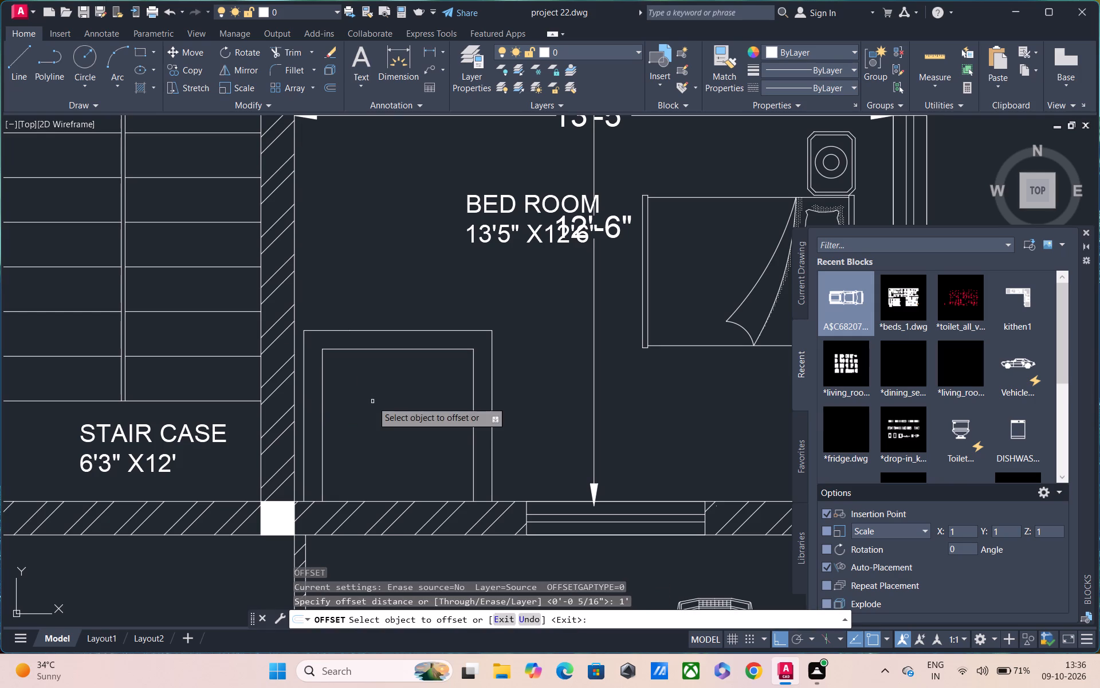
pyautogui.click(389, 349)
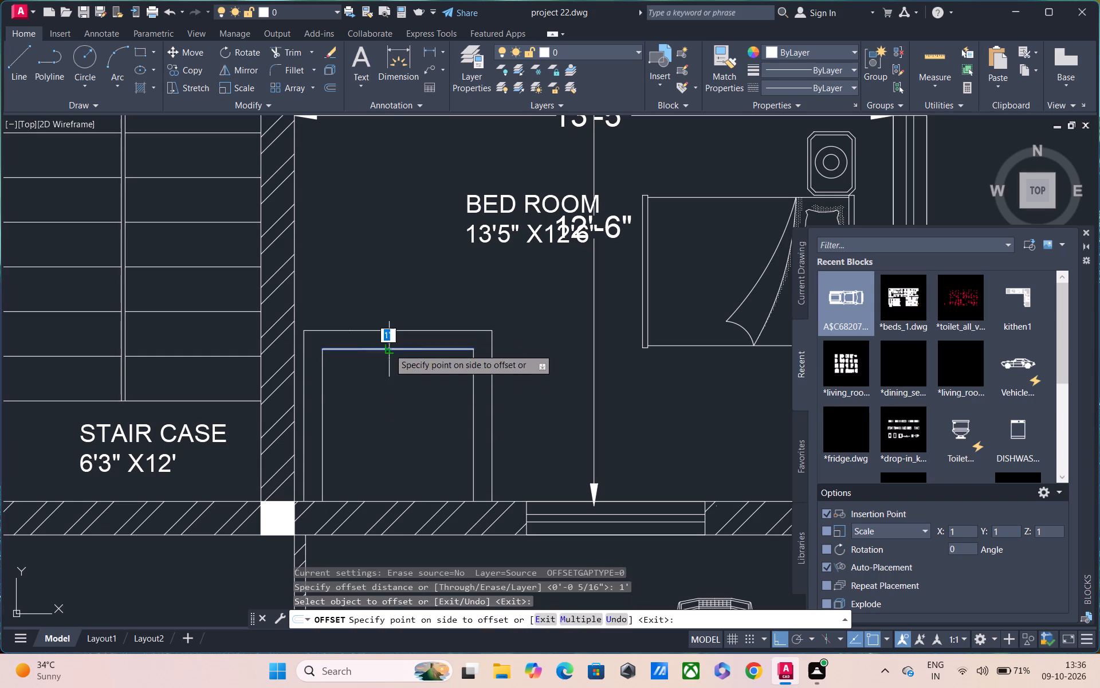
pyautogui.click(391, 370)
pyautogui.click(391, 393)
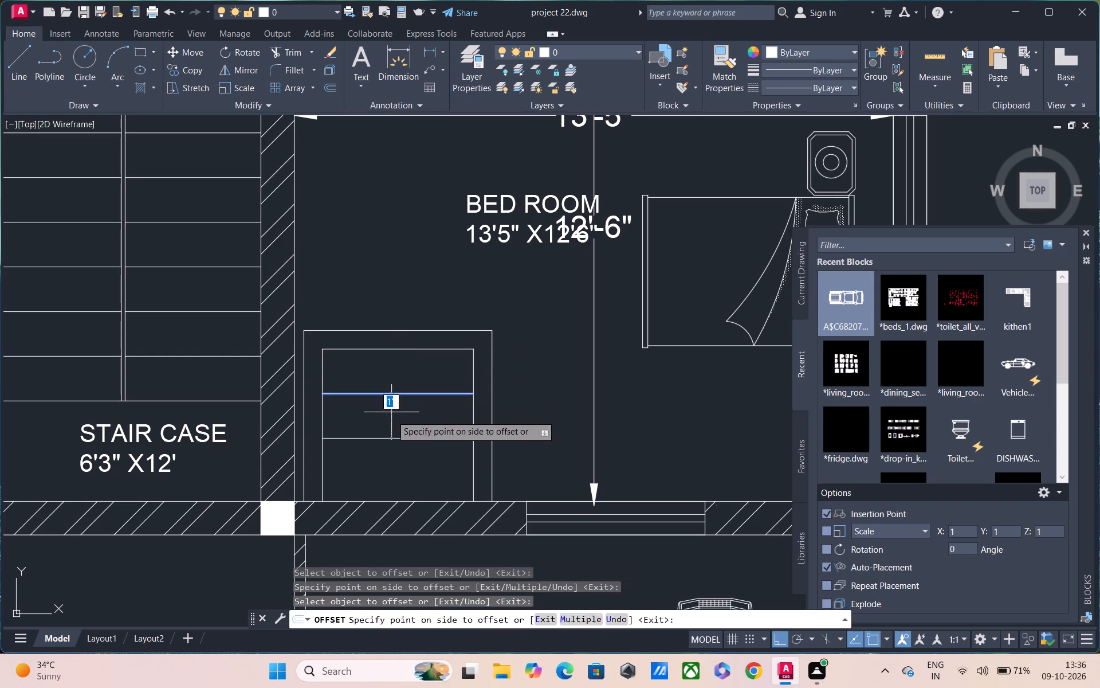
pyautogui.click(391, 415)
pyautogui.click(391, 438)
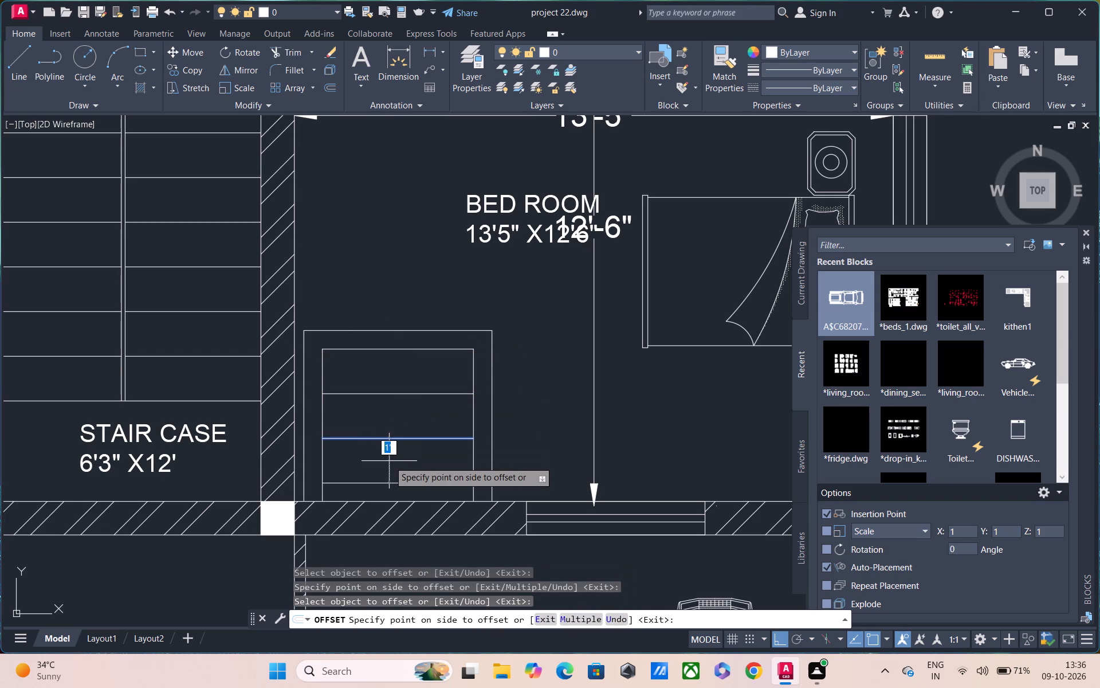
pyautogui.click(389, 461)
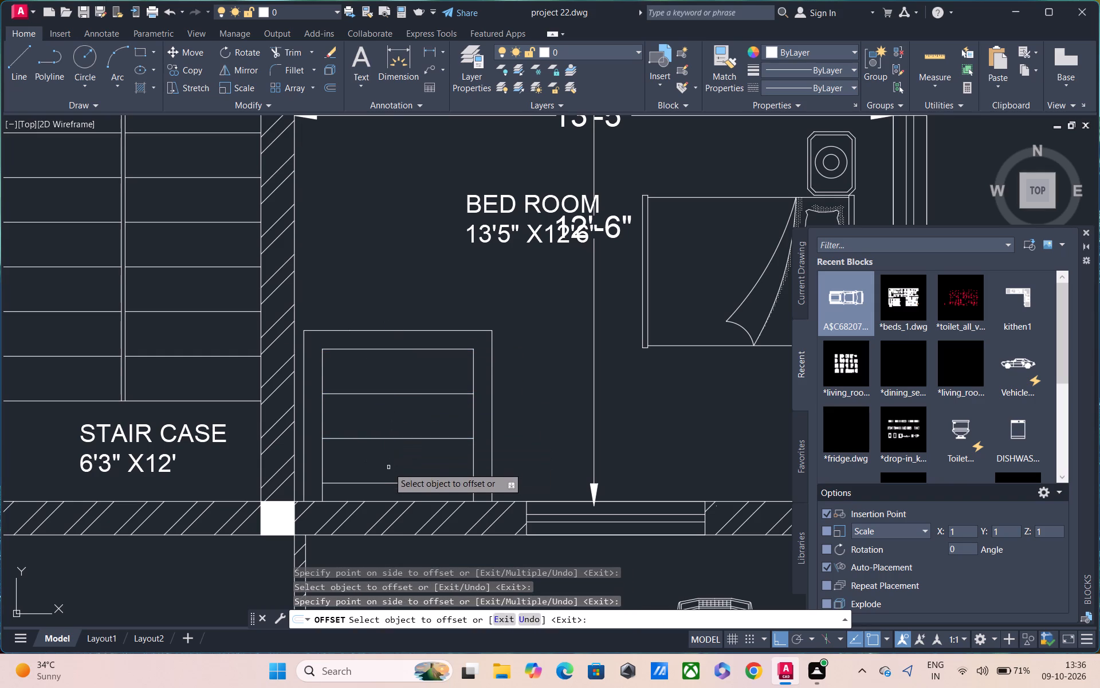
pyautogui.press('Escape')
# Offset each of the three horizontal divider lines inside the bedroom outline 3" toward the lower wall.
pyautogui.scroll(-2, 388, 467)
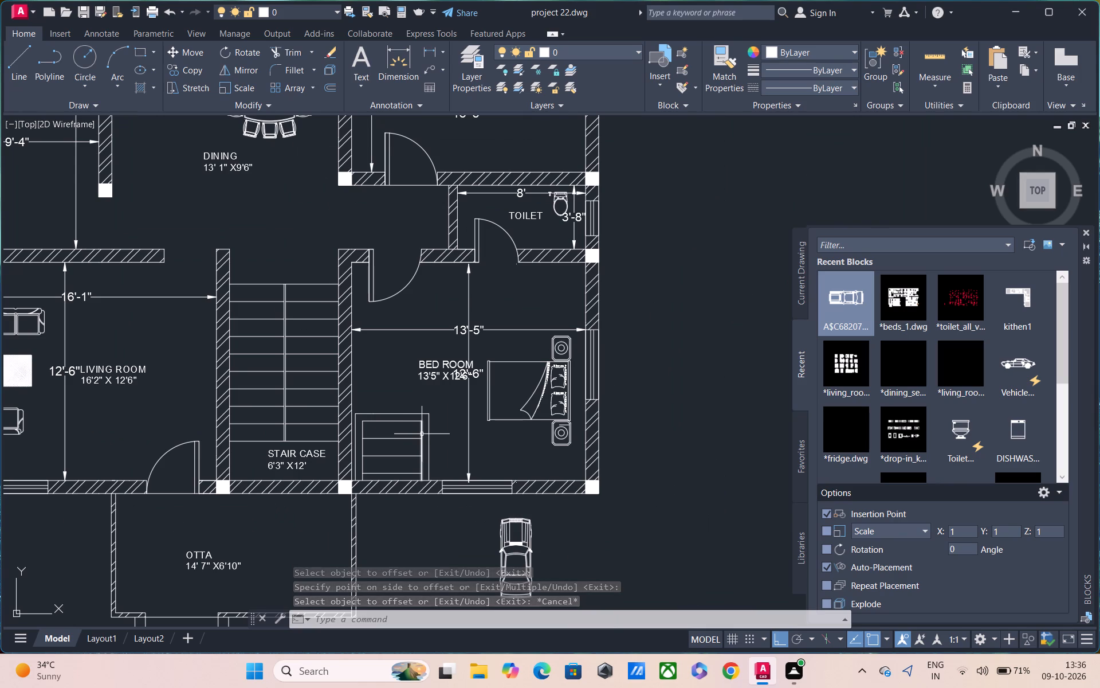
pyautogui.write('O')
pyautogui.press('space')
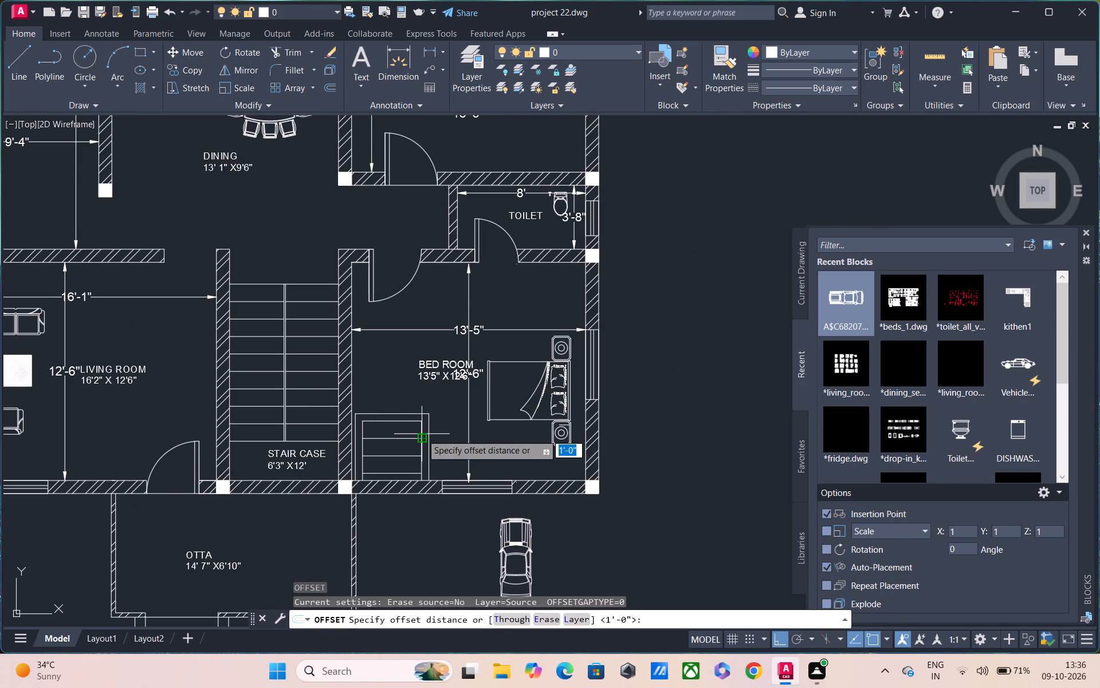
pyautogui.scroll(1, 422, 434)
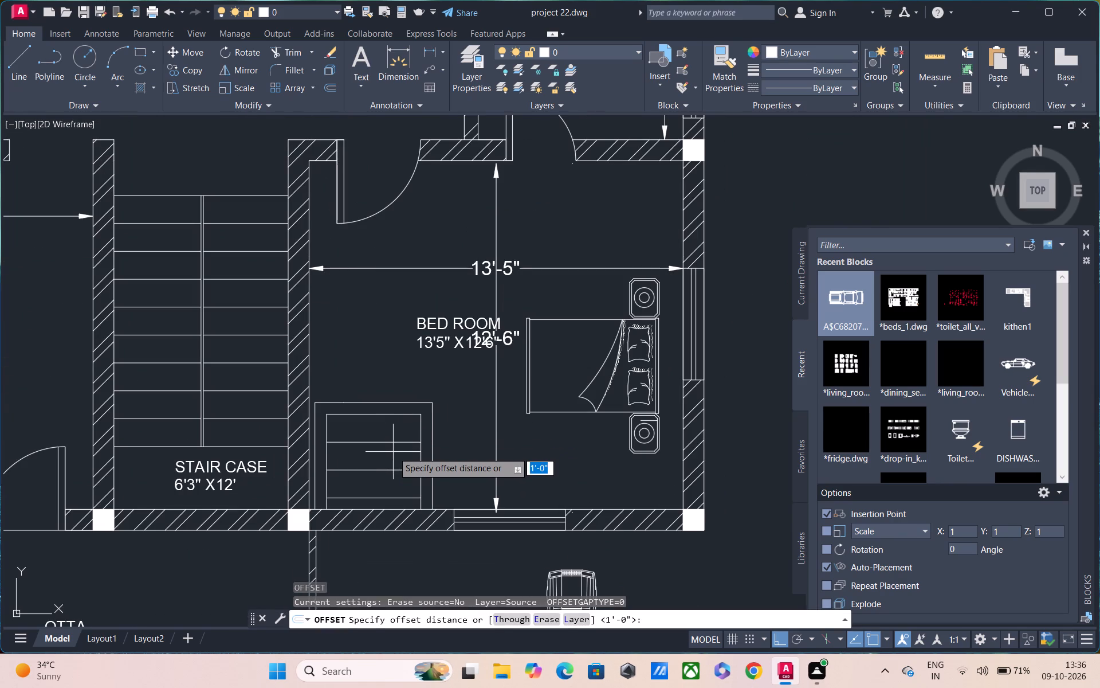
pyautogui.write('3"')
pyautogui.press('Return')
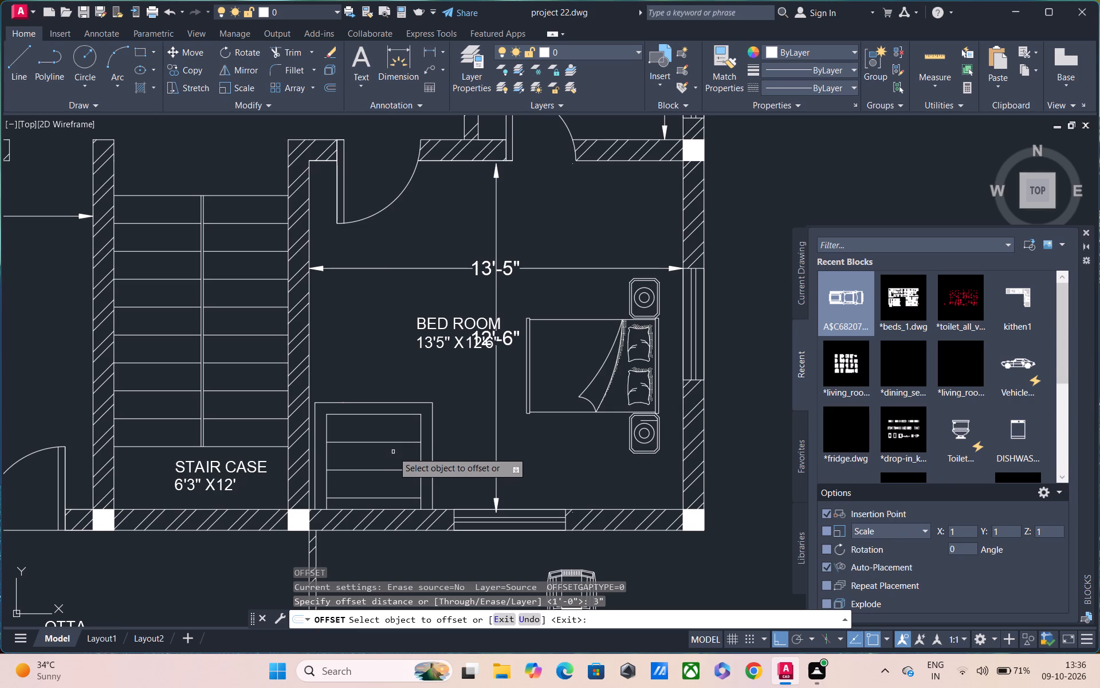
pyautogui.click(389, 440)
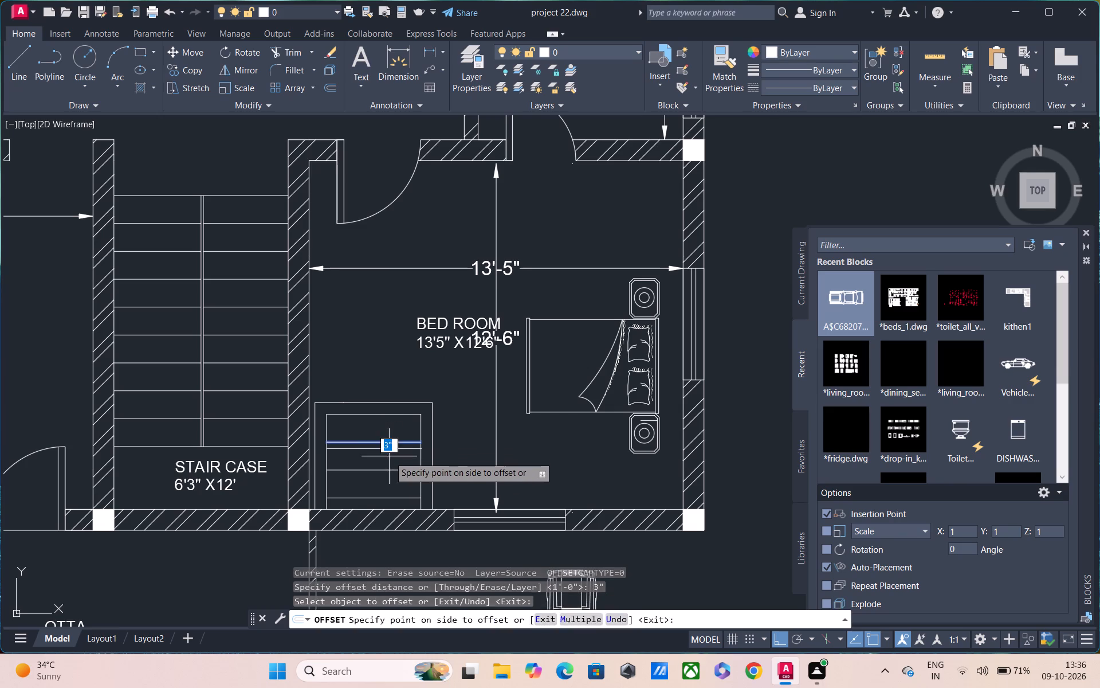
pyautogui.click(389, 456)
pyautogui.click(389, 473)
pyautogui.moveTo(388, 471); pyautogui.dragTo(388, 479)
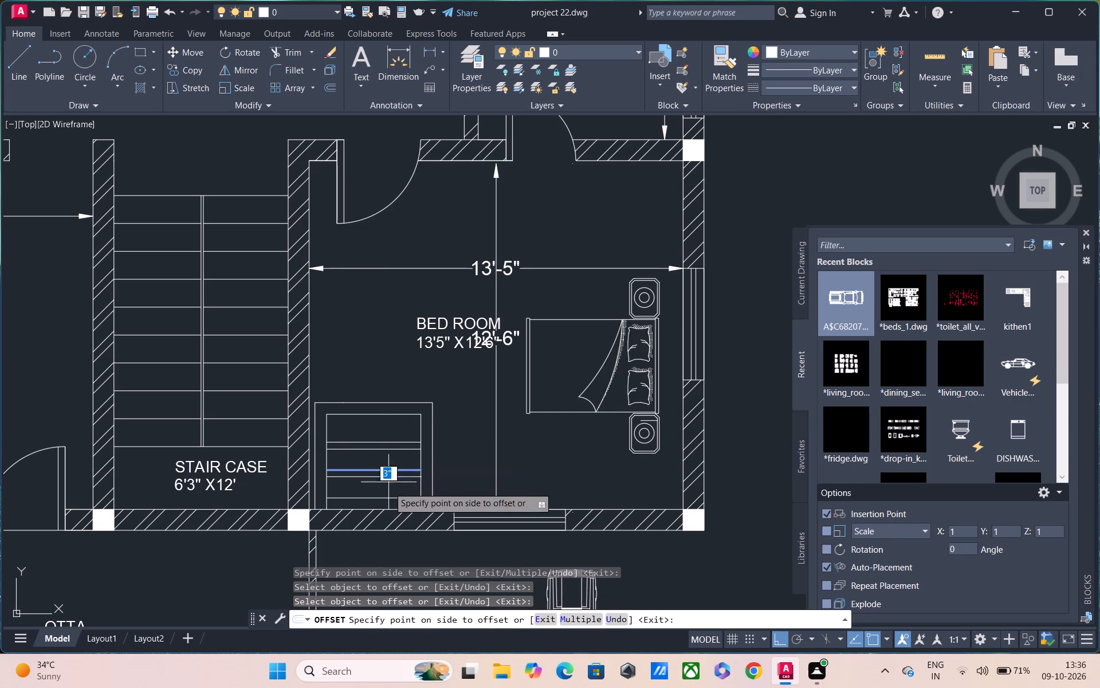
pyautogui.click(388, 487)
pyautogui.click(385, 498)
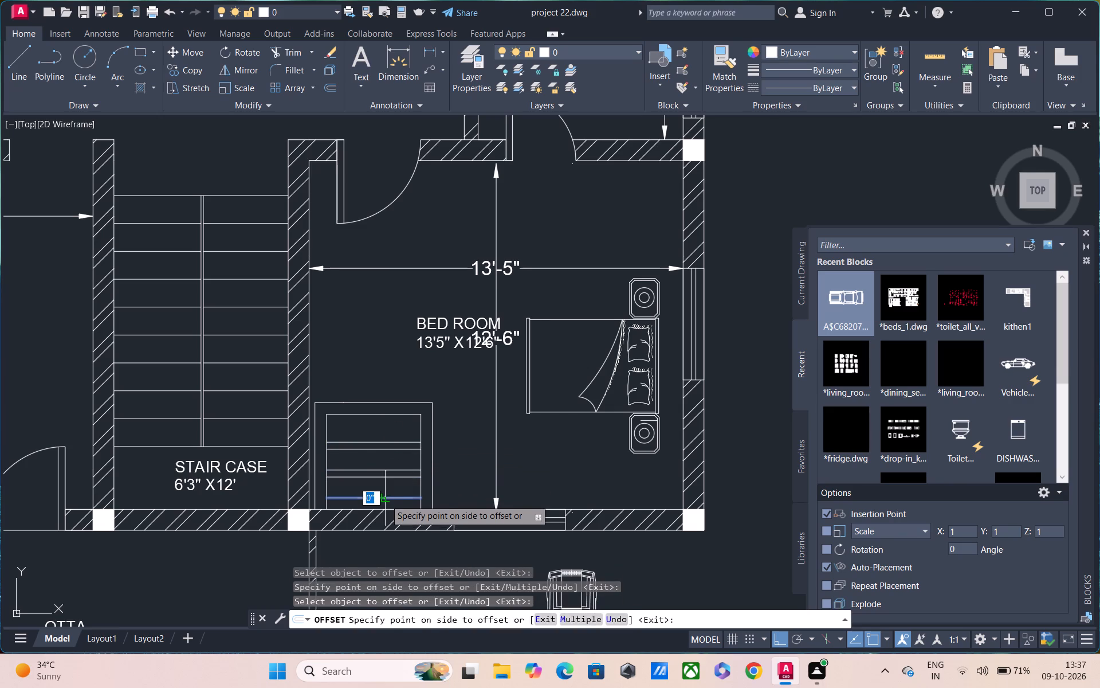
pyautogui.click(384, 509)
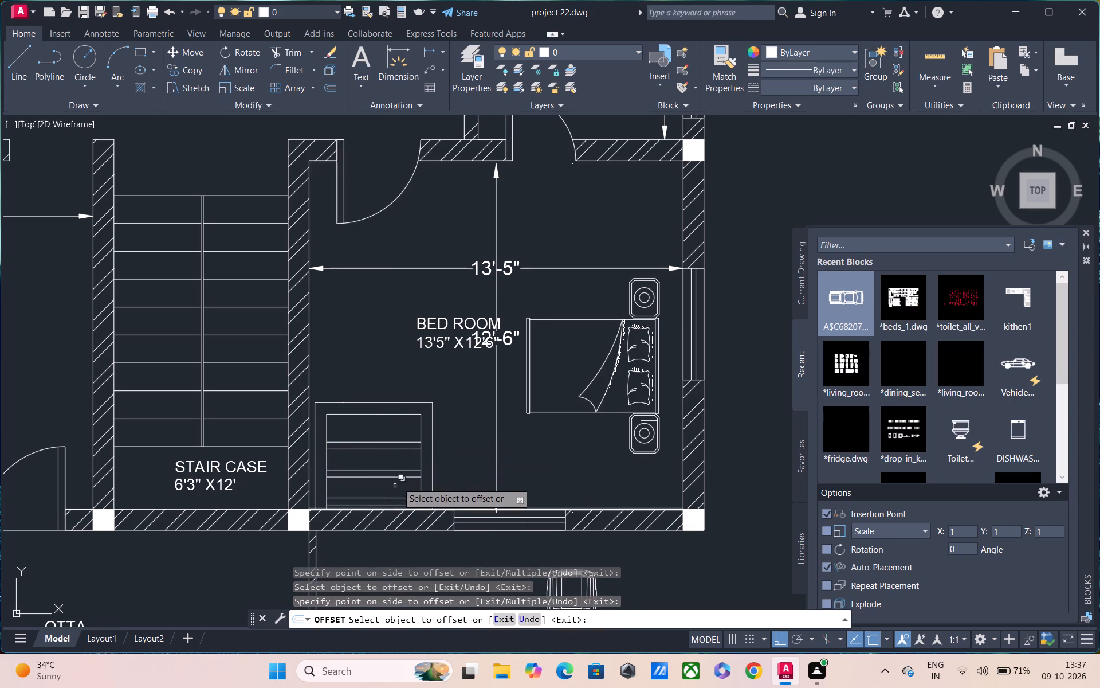
pyautogui.press('Escape')
# Fill the bedroom furniture's outer frame and its three narrow divider strips with a SOLID hatch.
pyautogui.write('H')
pyautogui.press('space')
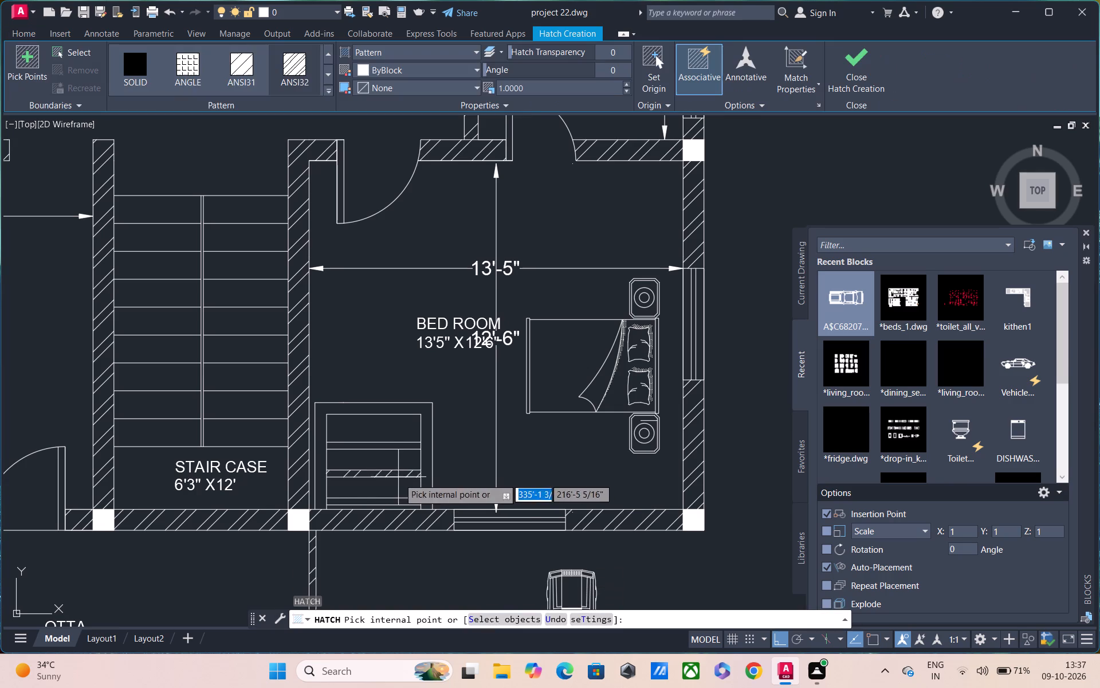
pyautogui.click(124, 67)
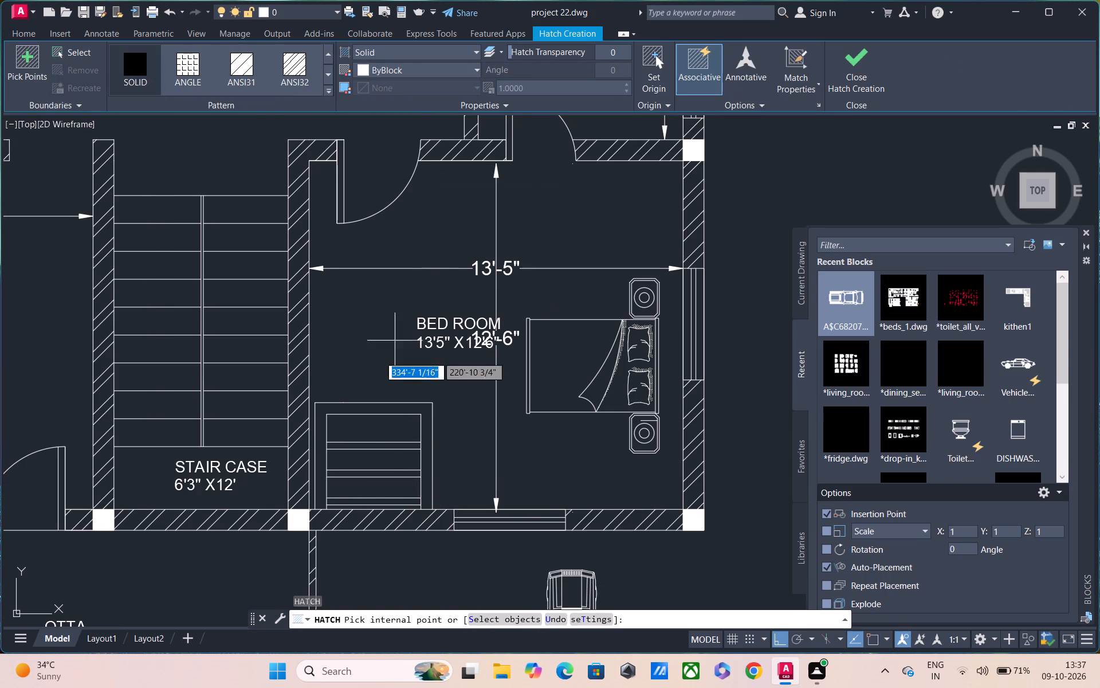
pyautogui.click(368, 413)
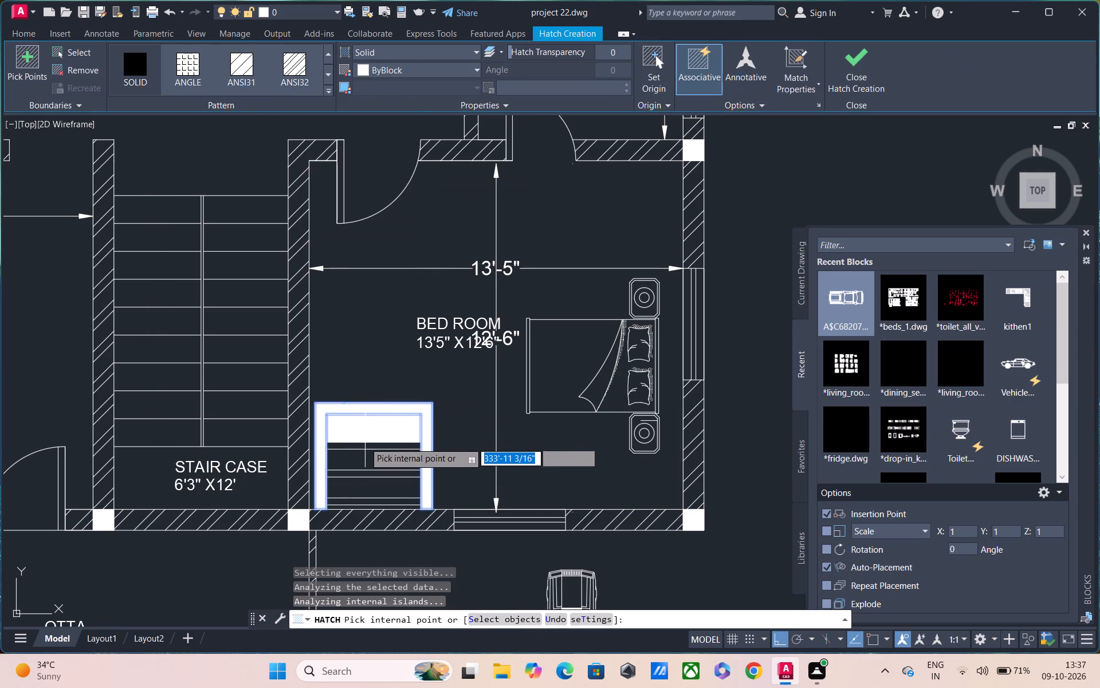
pyautogui.click(364, 444)
pyautogui.click(362, 474)
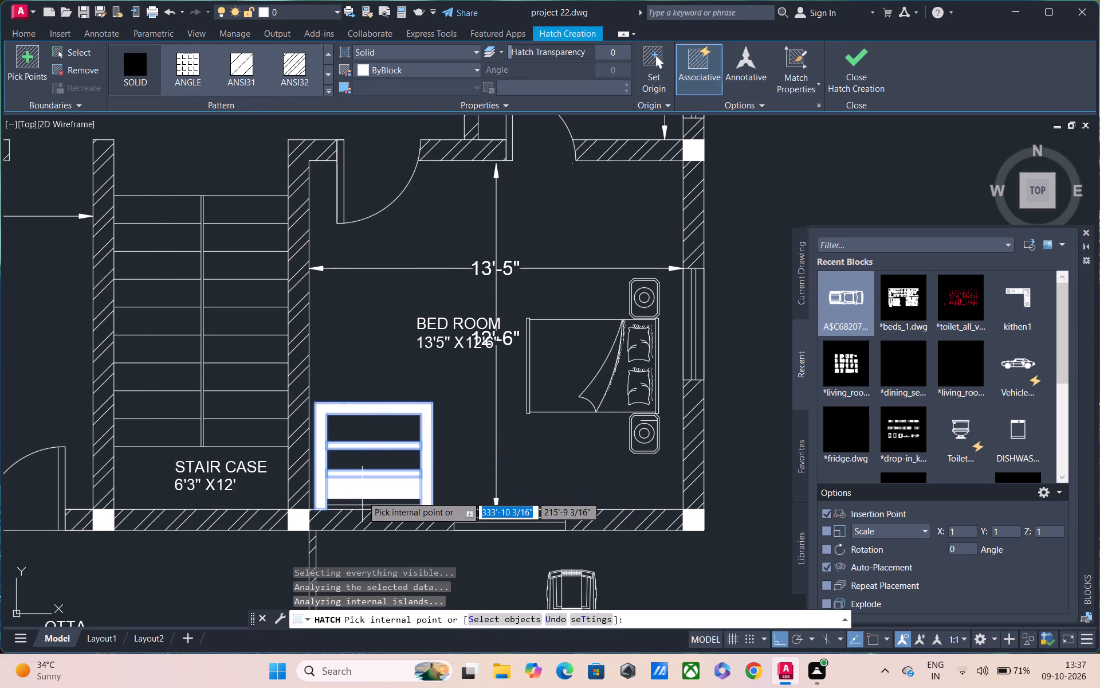
pyautogui.click(360, 502)
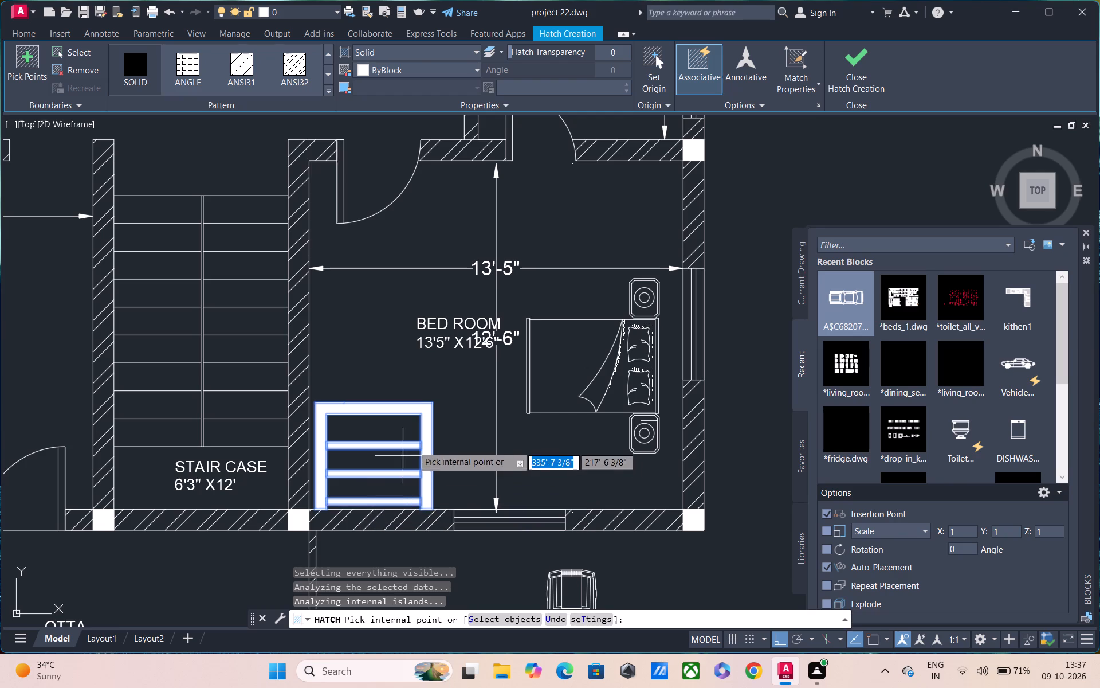
pyautogui.press('Escape')
# Leave the hatch command and copy the OTTA label horizontally to the open area just beyond the car.
pyautogui.scroll(-1, 439, 447)
pyautogui.moveTo(429, 376); pyautogui.dragTo(423, 282, button='middle')
pyautogui.scroll(-1, 430, 326)
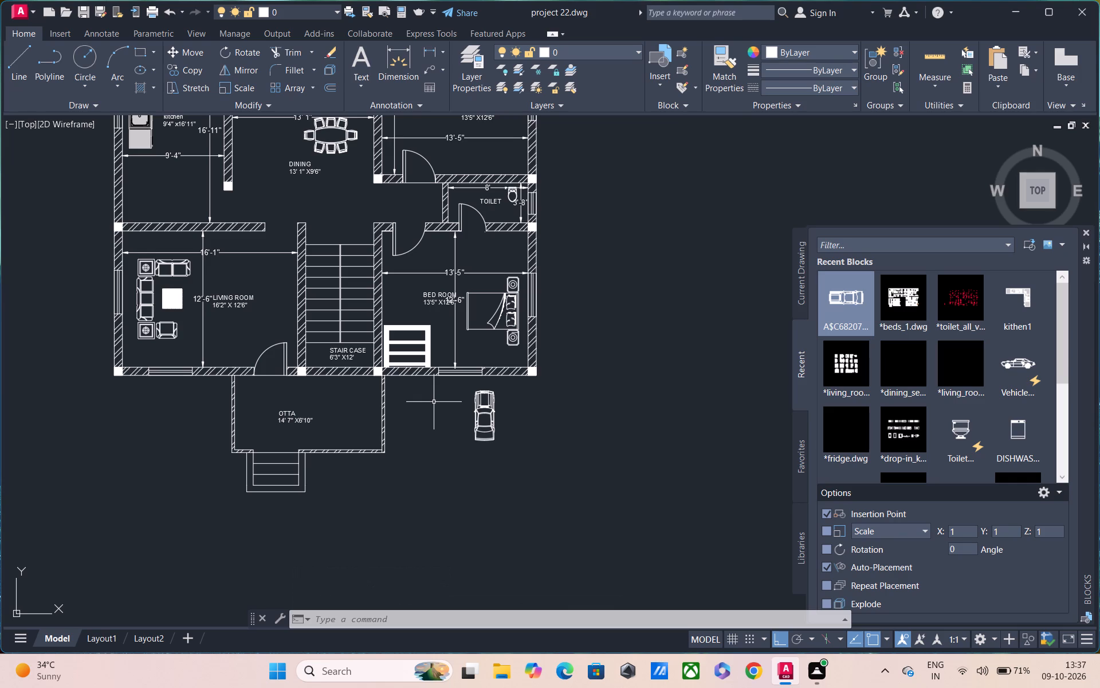
pyautogui.press('Escape')
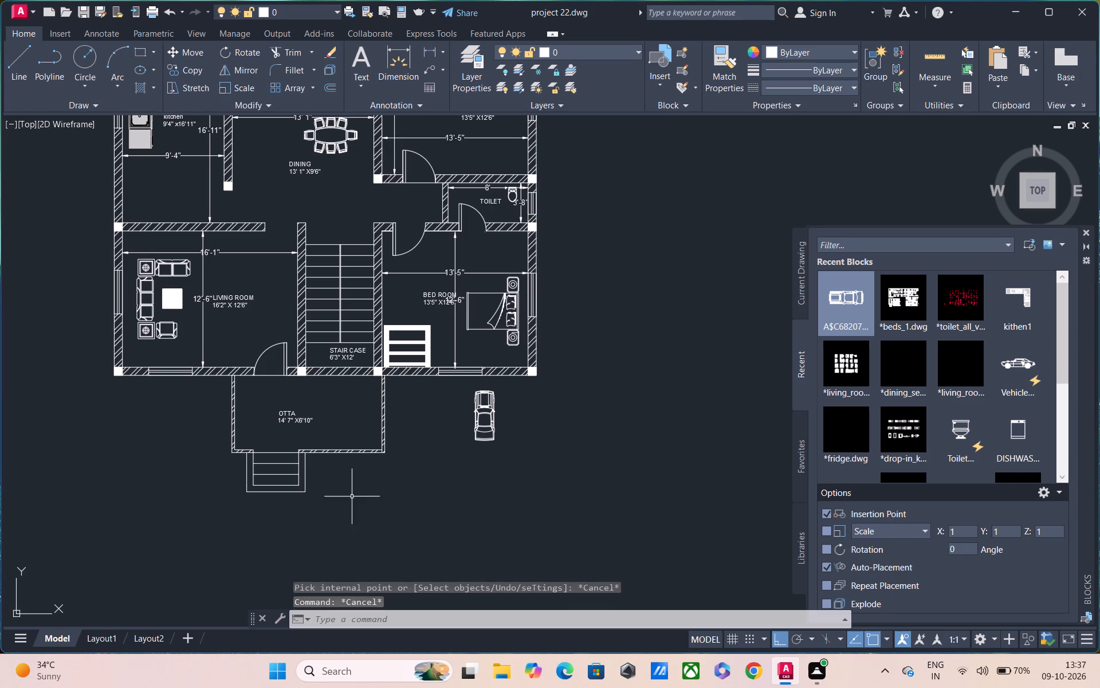
pyautogui.click(285, 415)
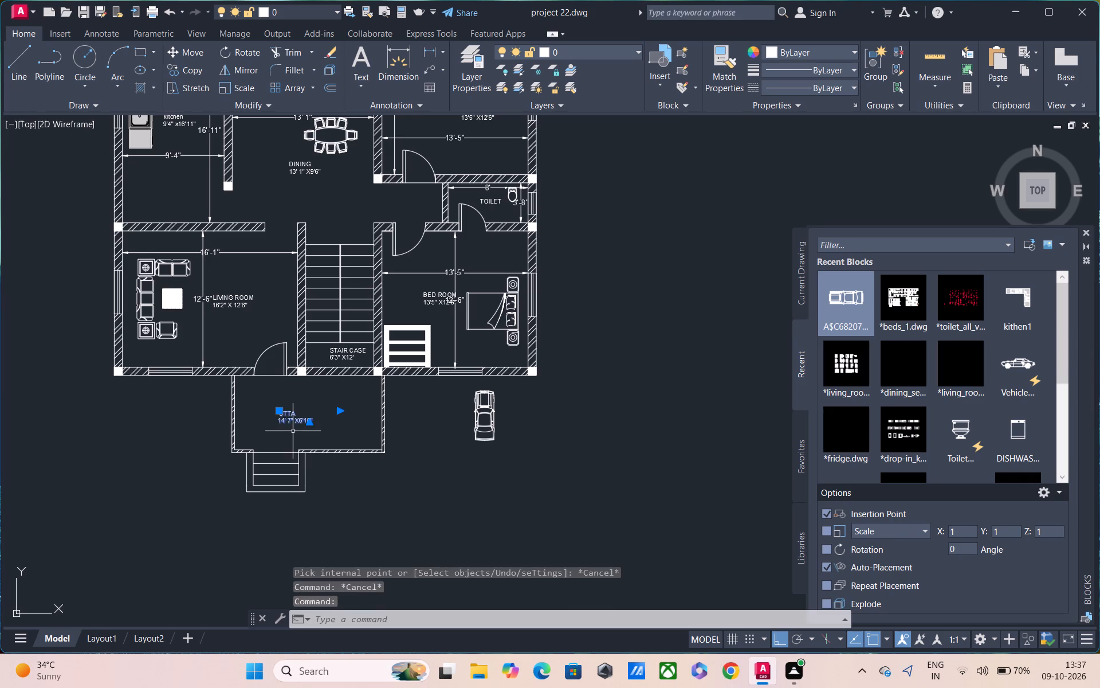
pyautogui.press('c')
pyautogui.press('o')
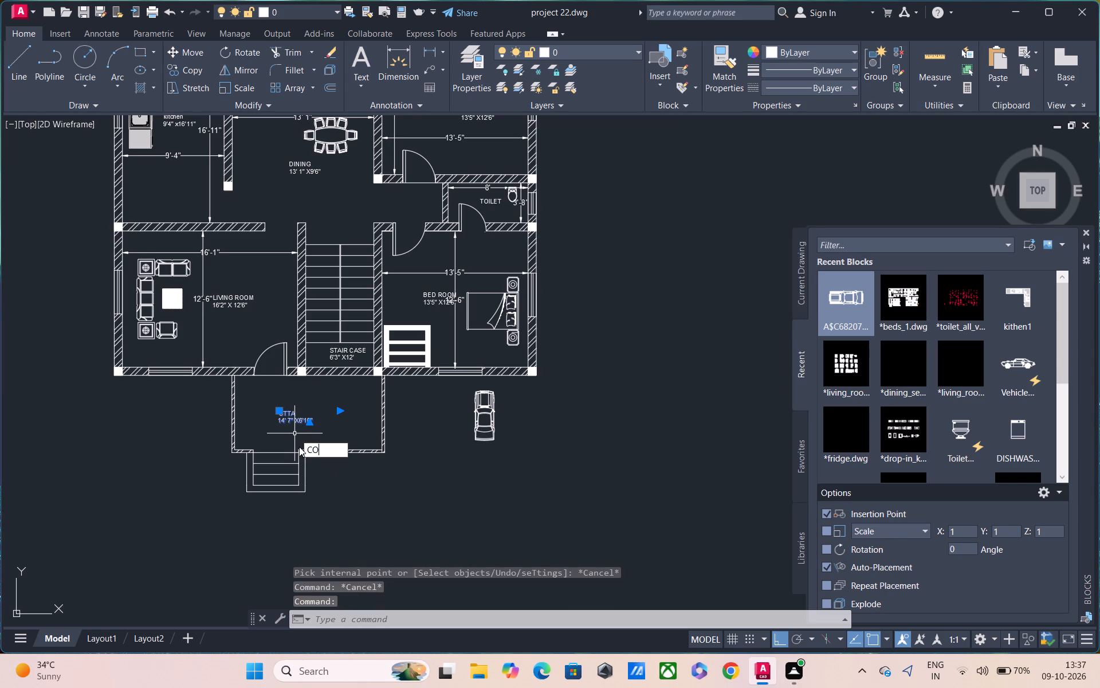
pyautogui.press('space')
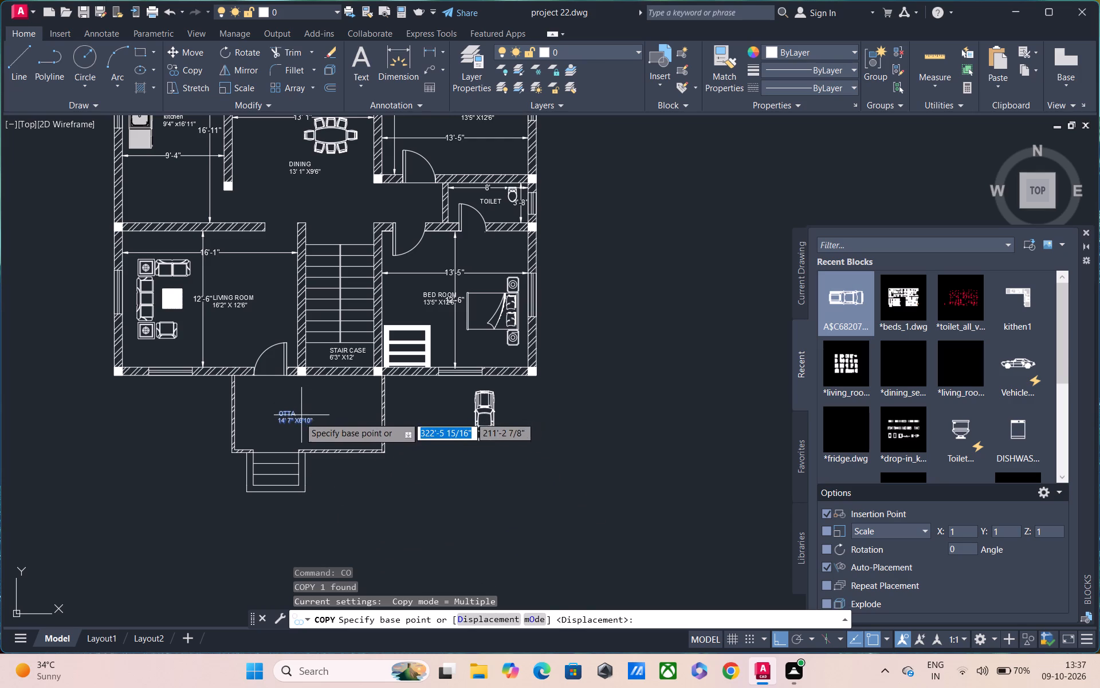
pyautogui.click(297, 419)
pyautogui.click(508, 431)
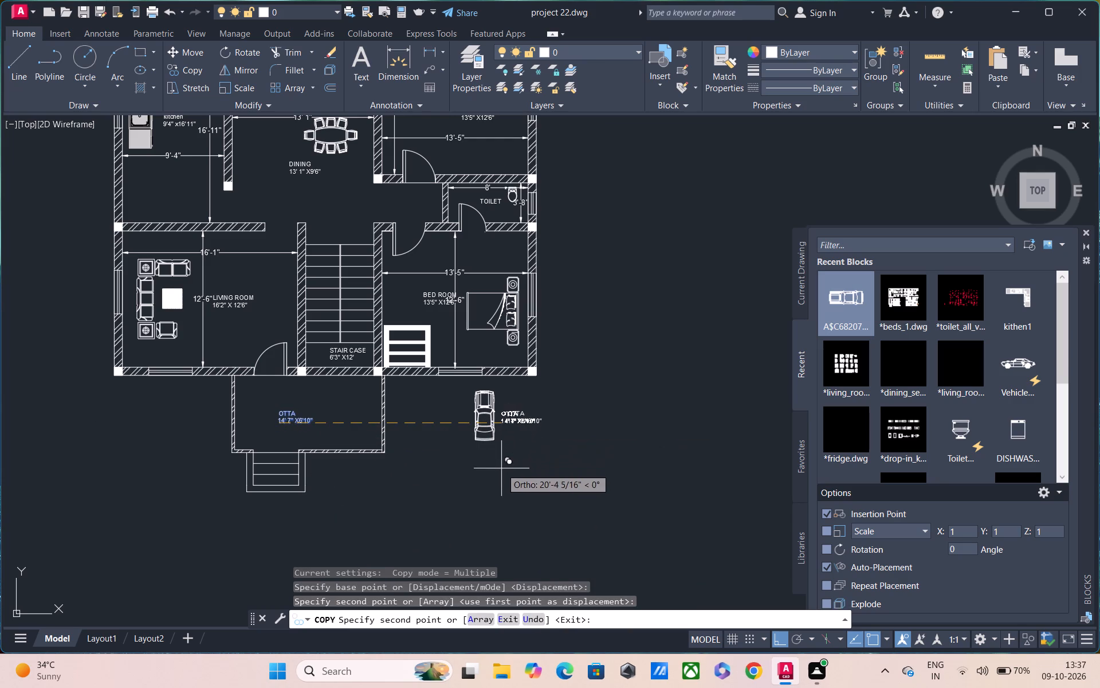
pyautogui.press('Escape')
# Change the name line of the copied label beside the car to PORCH.
pyautogui.scroll(1, 510, 425)
pyautogui.doubleClick(516, 409)
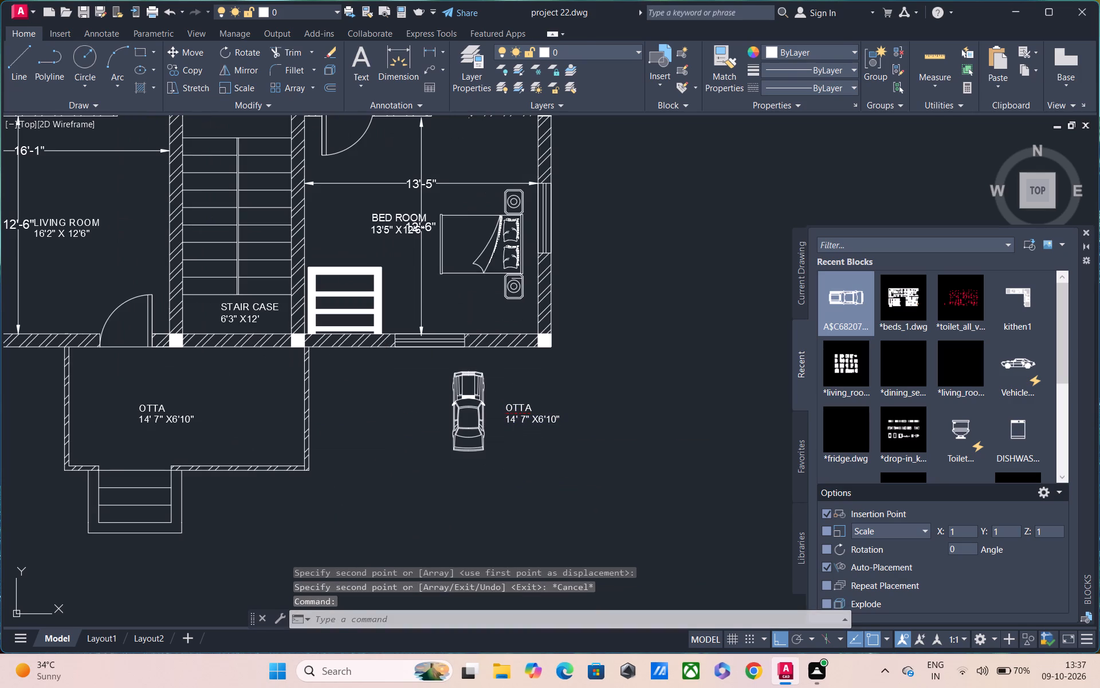
pyautogui.click(554, 408)
pyautogui.press('BackSpace')
pyautogui.press('BackSpace')
pyautogui.press('BackSpace')
pyautogui.press('BackSpace')
pyautogui.press('BackSpace')
pyautogui.press('BackSpace')
pyautogui.press('BackSpace')
pyautogui.press('BackSpace')
pyautogui.press('BackSpace')
pyautogui.press('BackSpace')
pyautogui.press('BackSpace')
pyautogui.press('BackSpace')
pyautogui.press('BackSpace')
pyautogui.press('BackSpace')
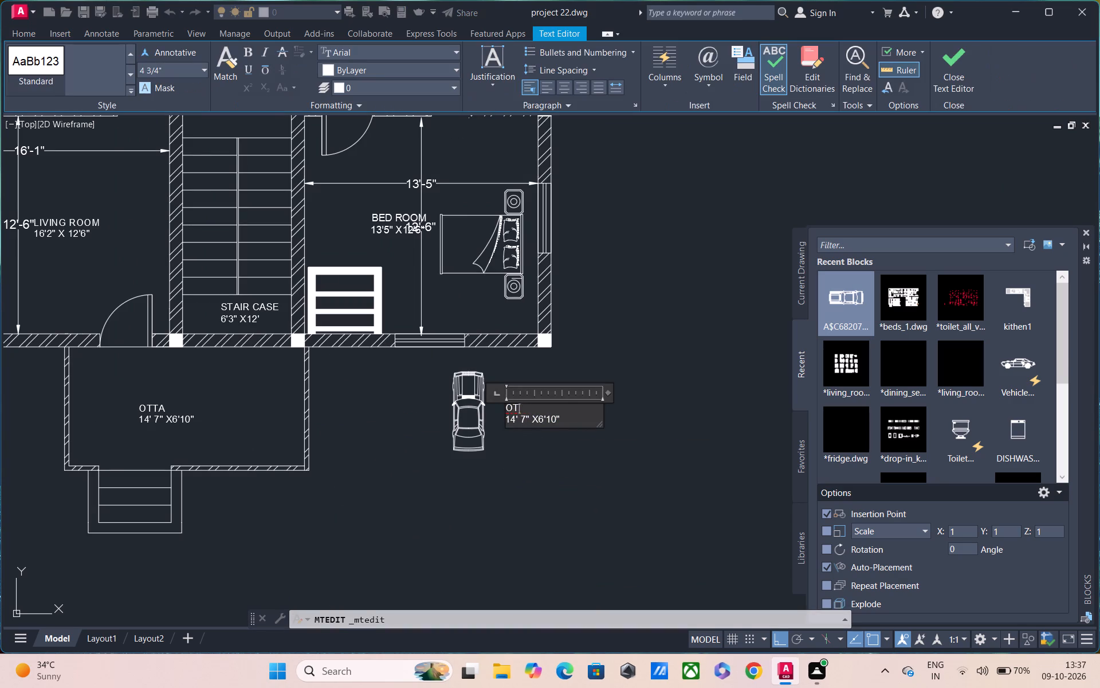
pyautogui.write('PORCH')
# Replace the size line of the PORCH label with 14'2" X12'3".
pyautogui.click(577, 416)
pyautogui.press('BackSpace')
pyautogui.press('BackSpace')
pyautogui.press('BackSpace')
pyautogui.press('BackSpace')
pyautogui.press('BackSpace')
pyautogui.press('BackSpace')
pyautogui.press('BackSpace')
pyautogui.press('BackSpace')
pyautogui.press('BackSpace')
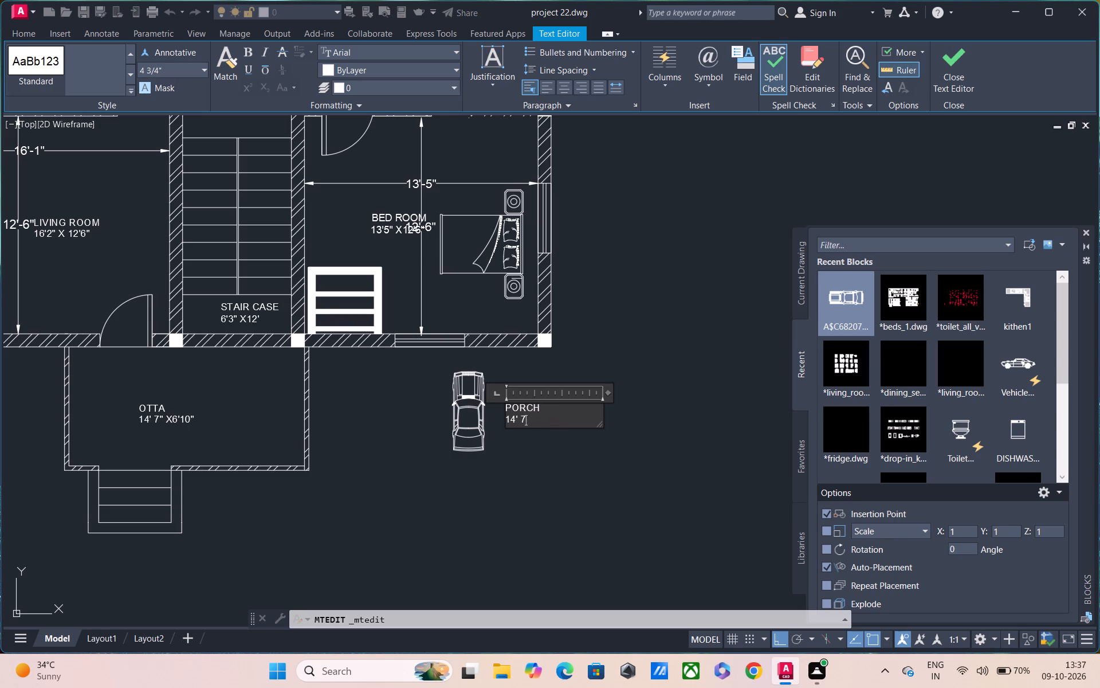
pyautogui.press('BackSpace')
pyautogui.press('BackSpace')
pyautogui.press('BackSpace')
pyautogui.press('BackSpace')
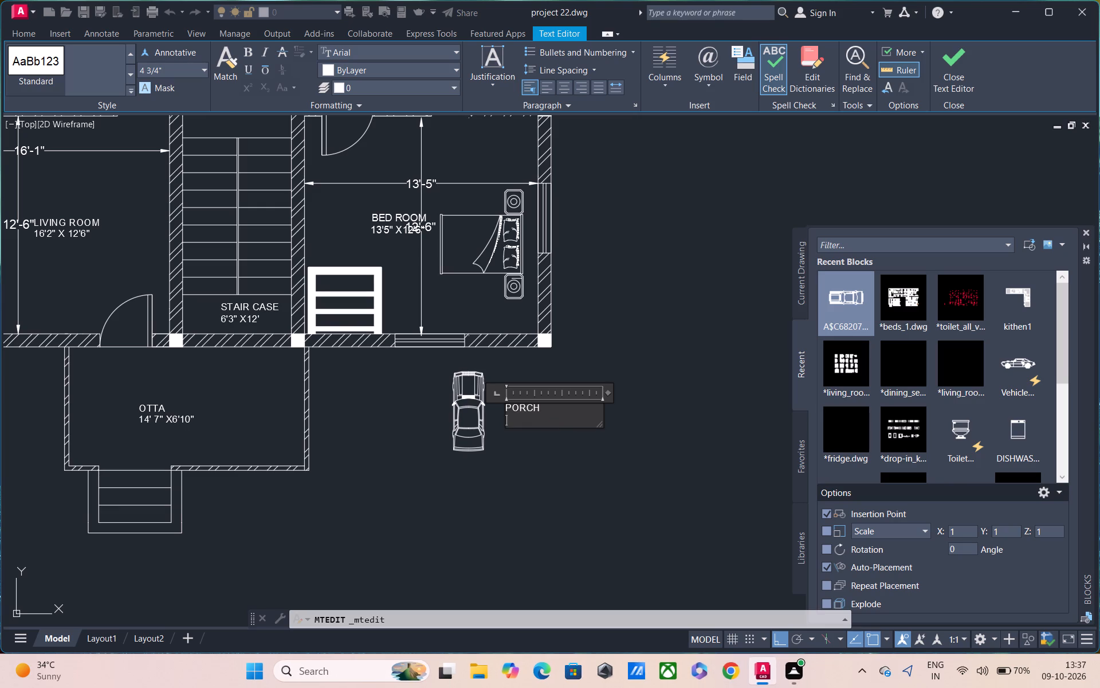
pyautogui.write('14\'2"')
pyautogui.press('space')
pyautogui.write('X12')
pyautogui.write('\'3"')
pyautogui.click(570, 477)
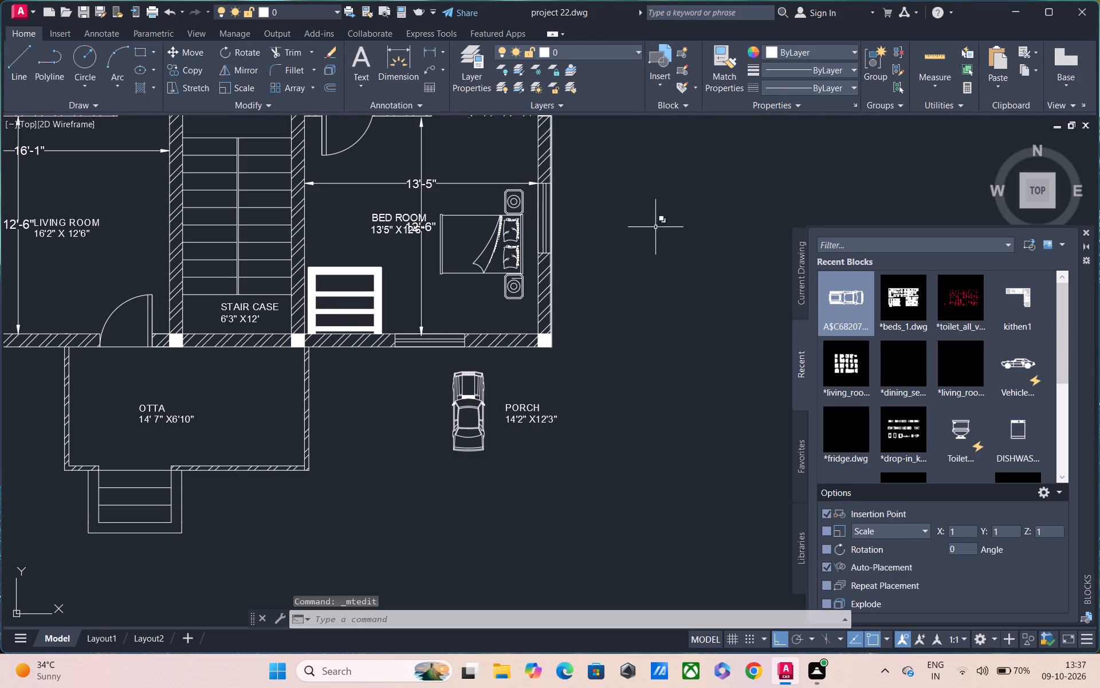
# Load the ACAD_ISO02W100 ISO dash linetype and make it the current linetype.
pyautogui.click(779, 84)
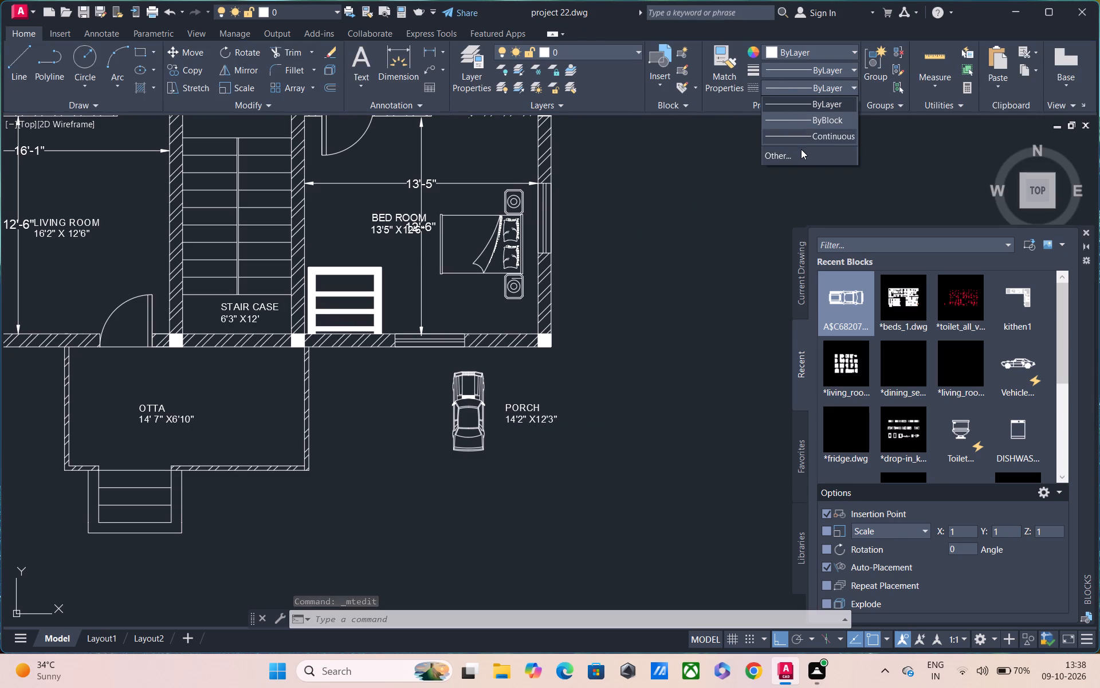
pyautogui.click(800, 151)
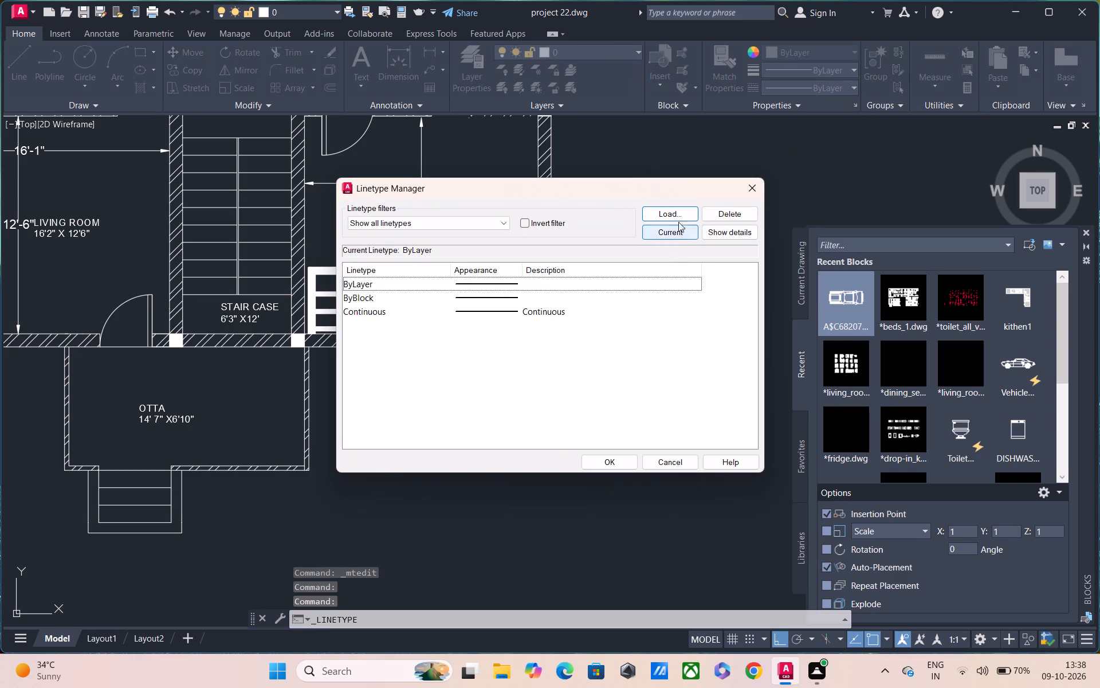
pyautogui.click(680, 213)
pyautogui.click(608, 307)
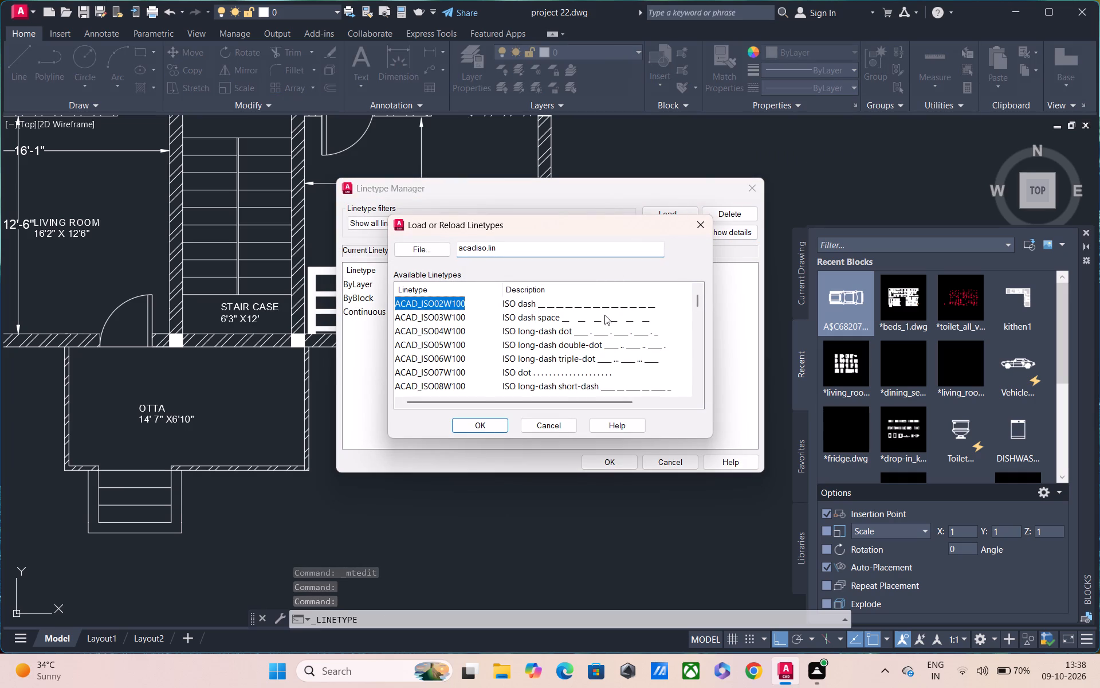
pyautogui.click(466, 421)
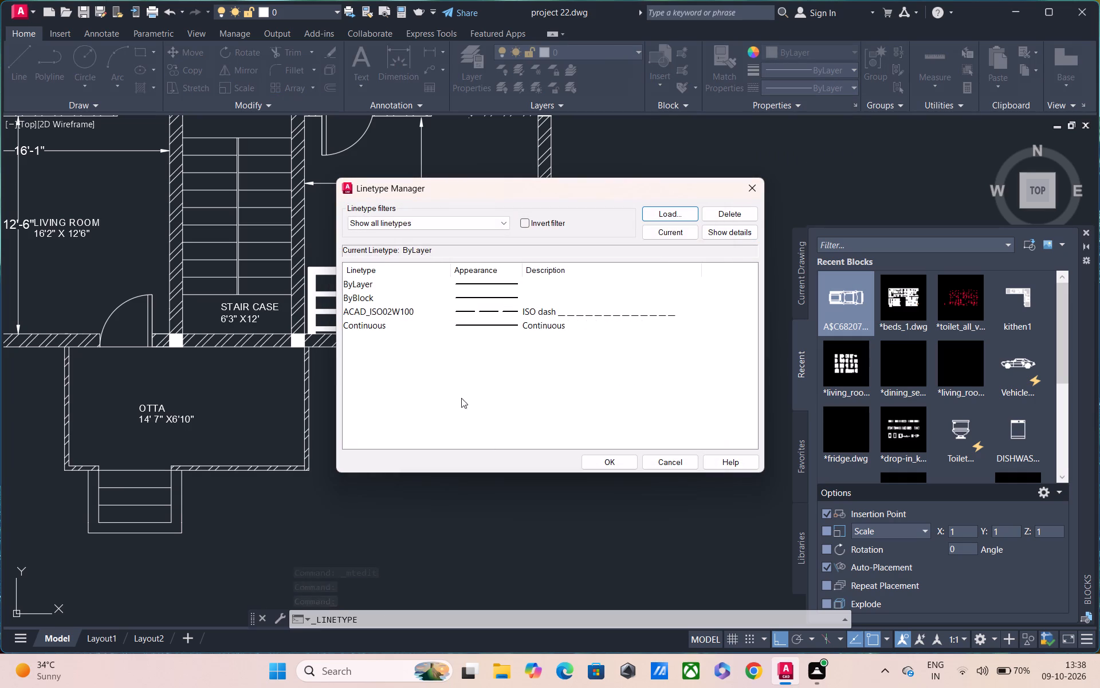
pyautogui.click(602, 459)
pyautogui.click(788, 83)
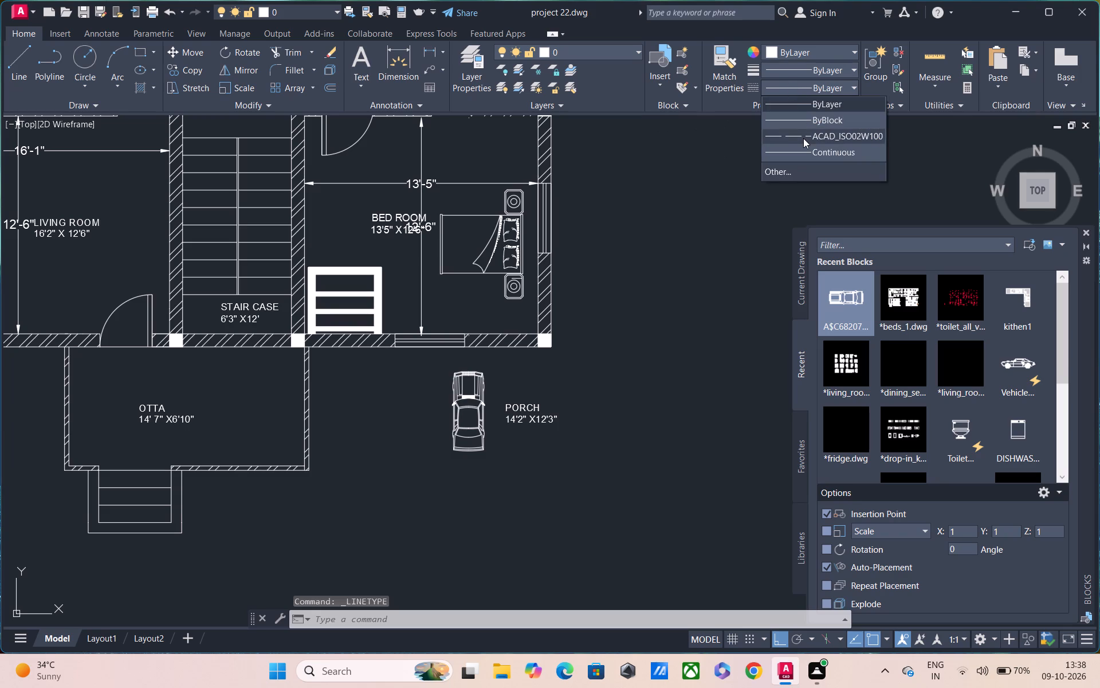
pyautogui.click(803, 138)
# Draw a dashed line outline outside the bedroom's lower window, 1' deep and extending 3" past each window end, ending back at the wall.
pyautogui.write('L')
pyautogui.press('space')
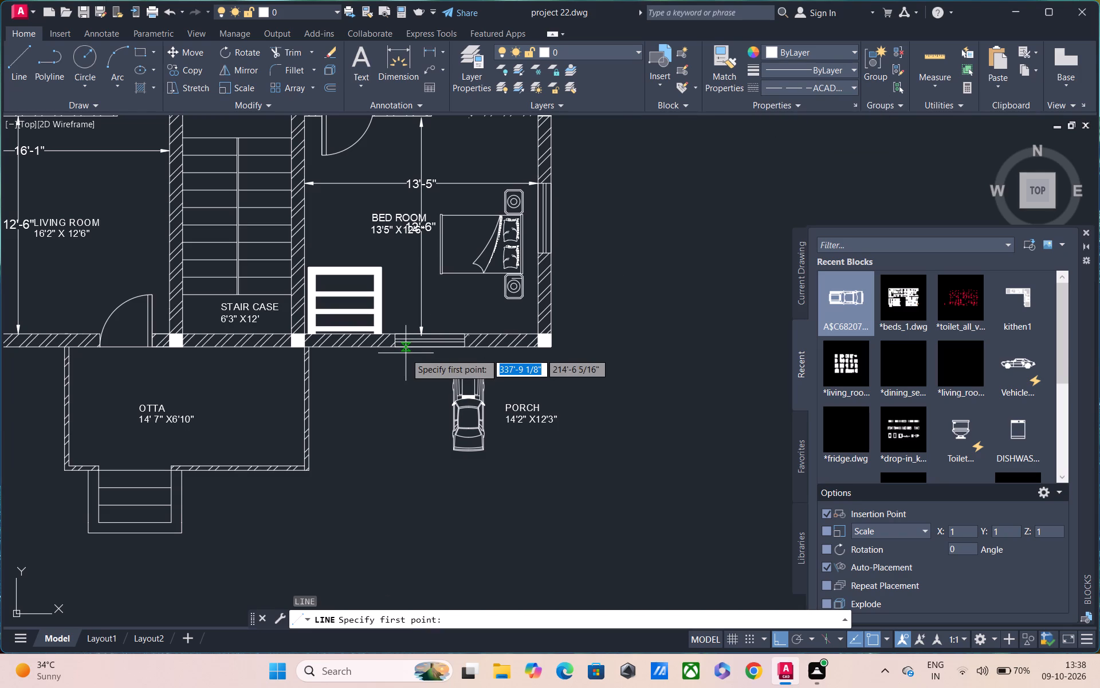
pyautogui.scroll(2, 404, 353)
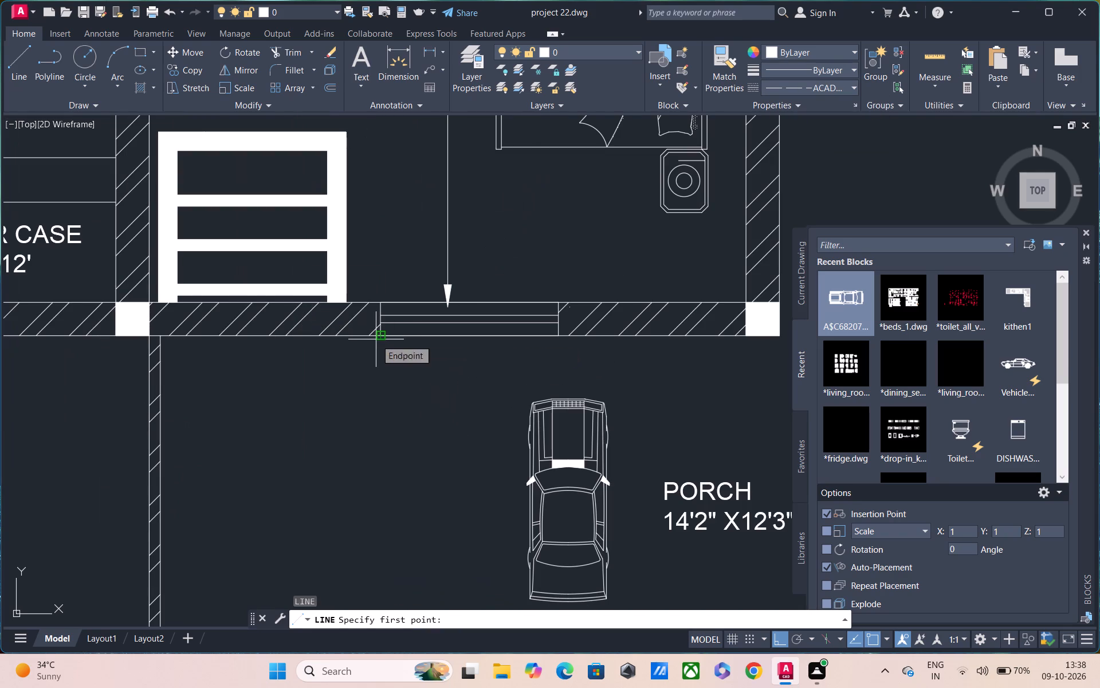
pyautogui.click(376, 338)
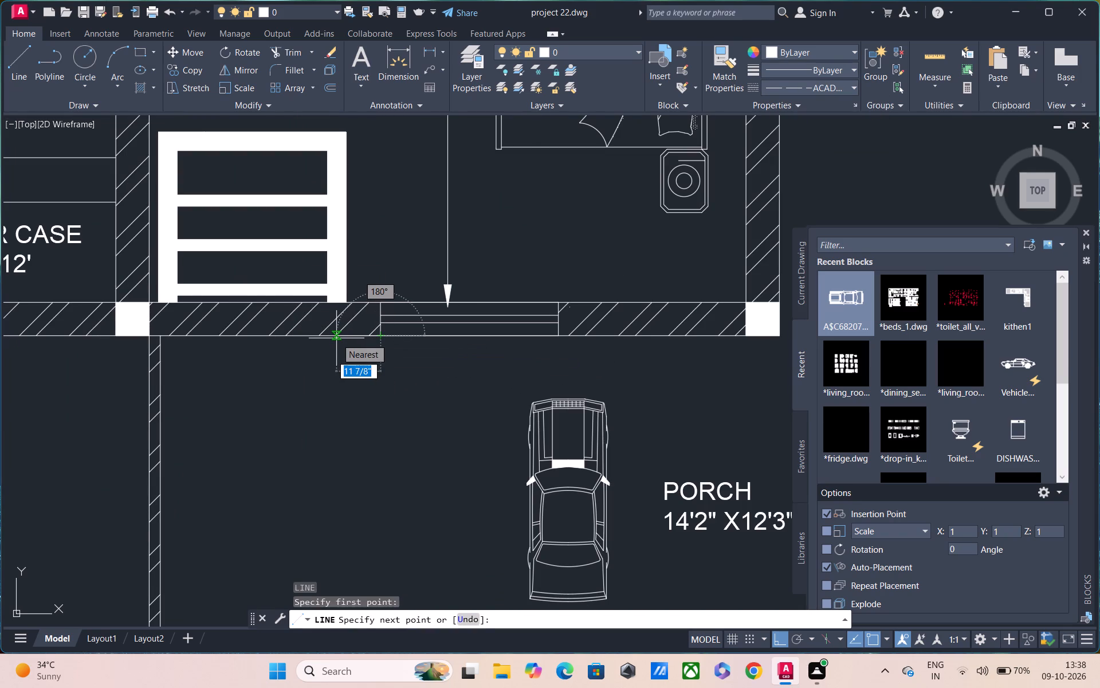
pyautogui.press('3')
pyautogui.hotkey('shift', '"')
pyautogui.press('Return')
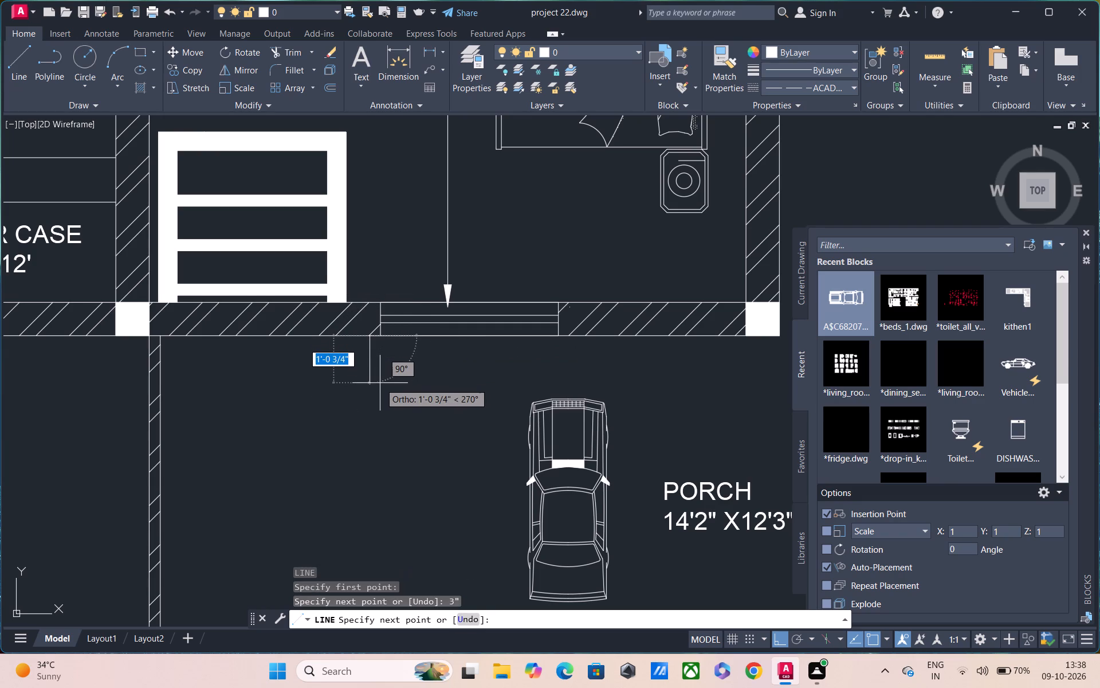
pyautogui.write("1'")
pyautogui.press('Return')
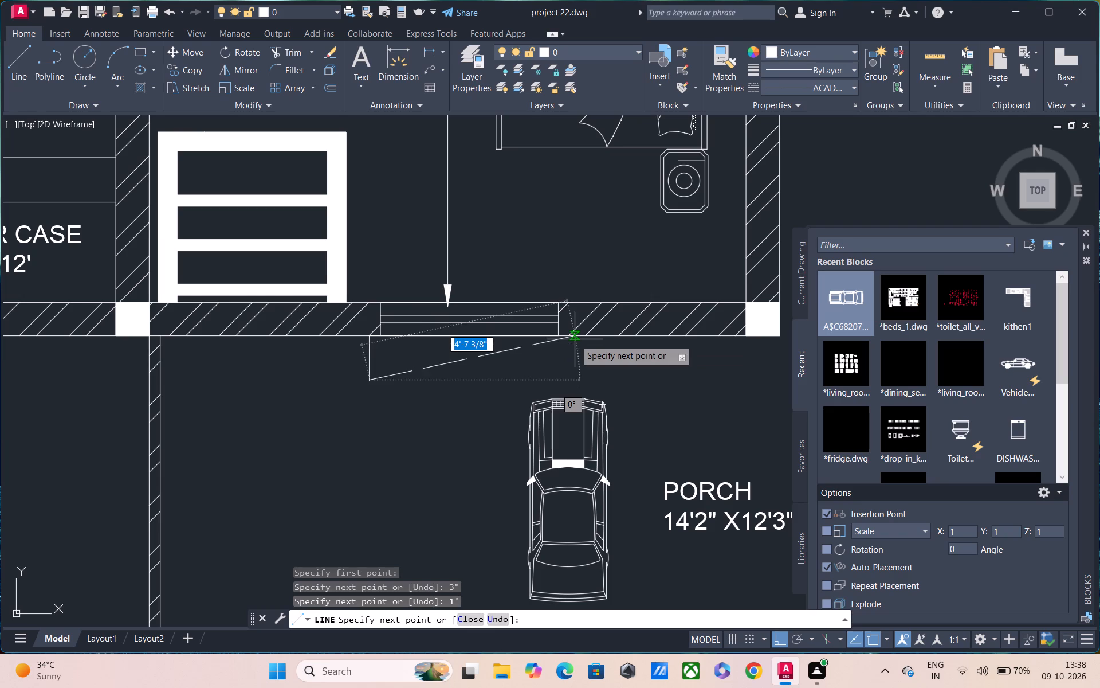
pyautogui.press('3')
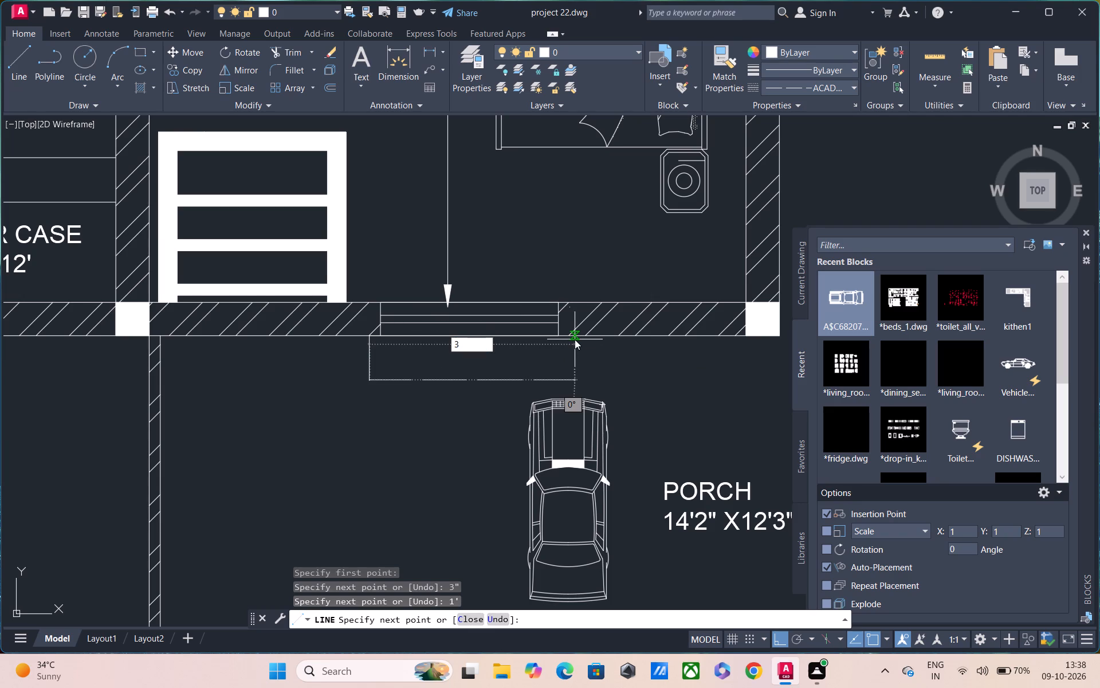
pyautogui.hotkey('shift', '"')
pyautogui.press('space')
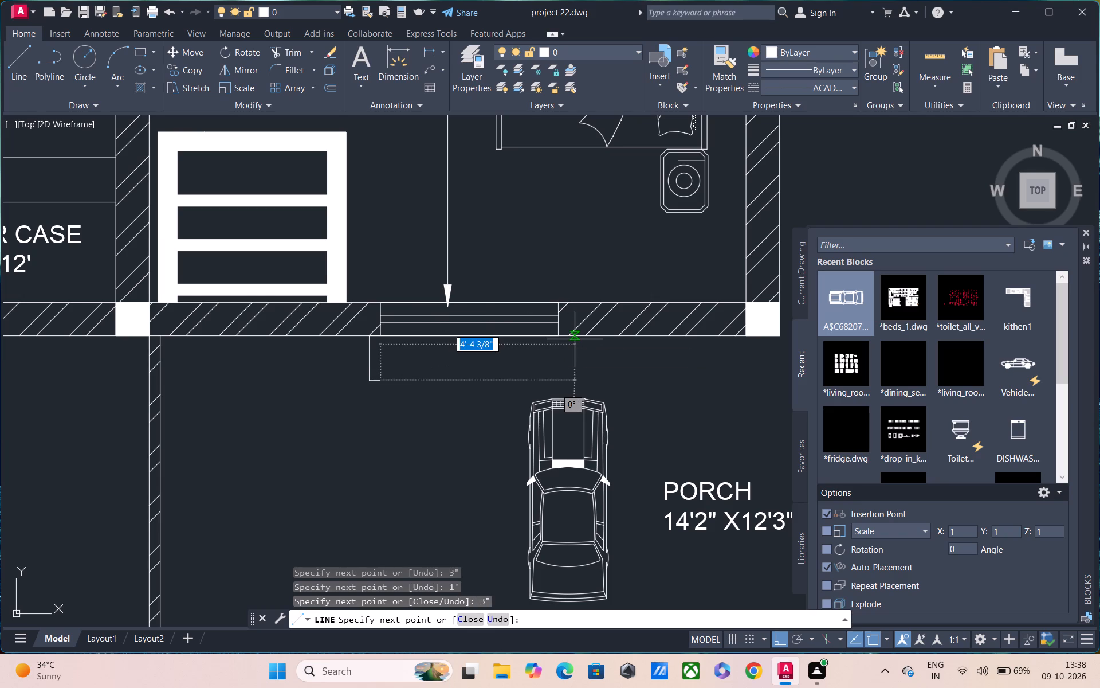
pyautogui.scroll(2, 570, 330)
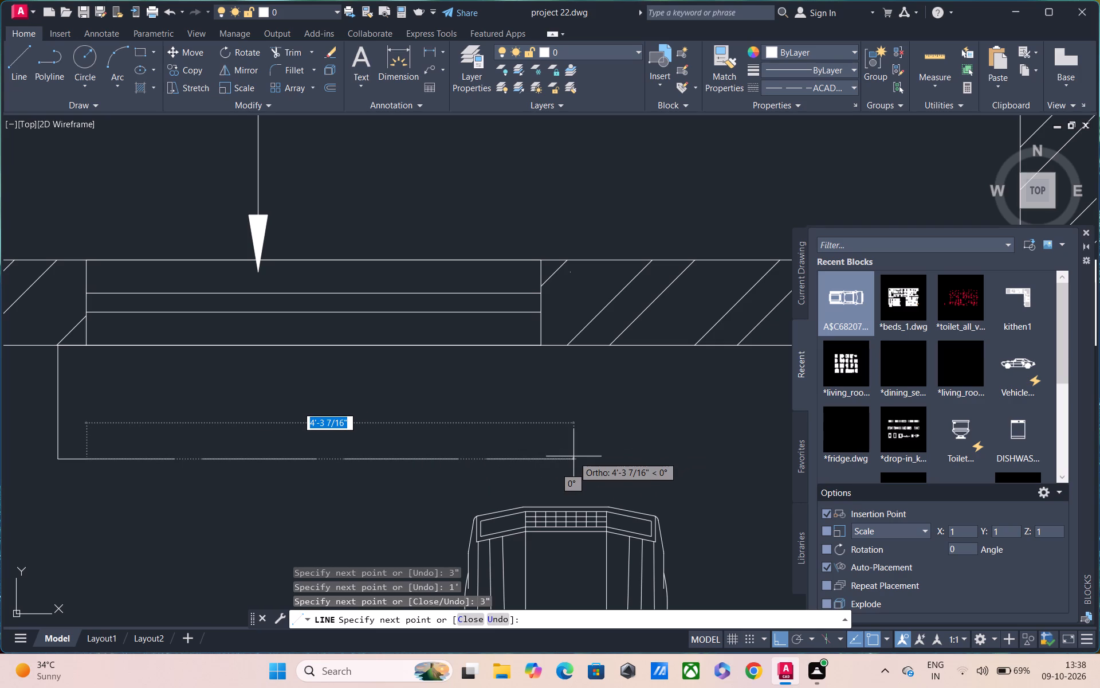
pyautogui.click(538, 459)
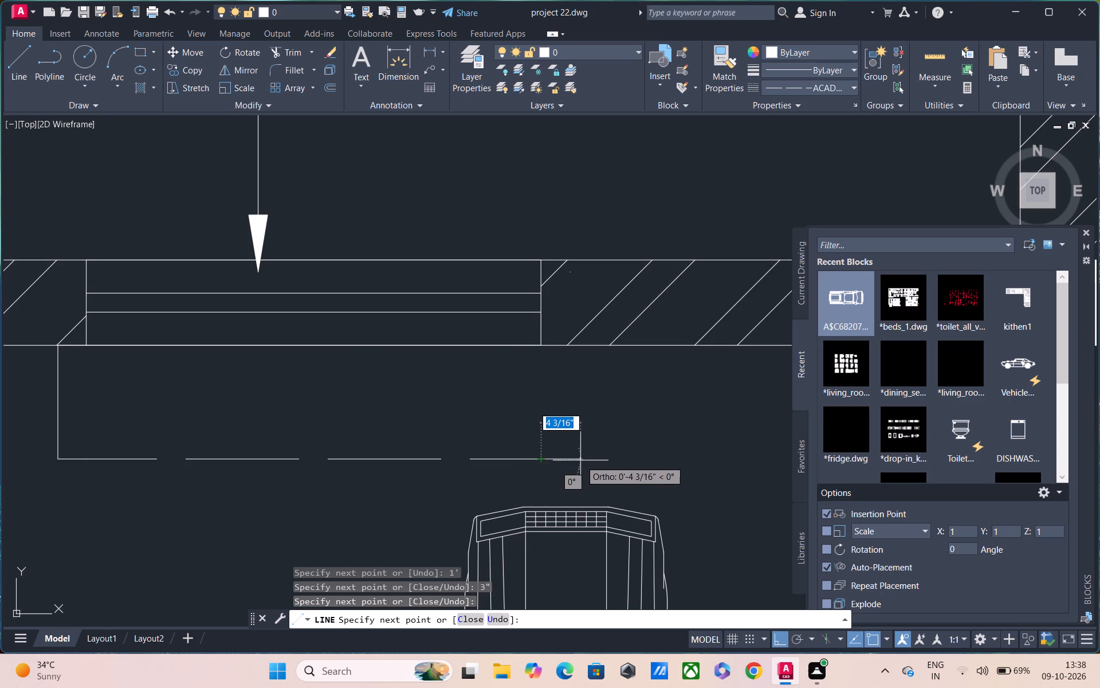
pyautogui.write('3"')
pyautogui.press('Return')
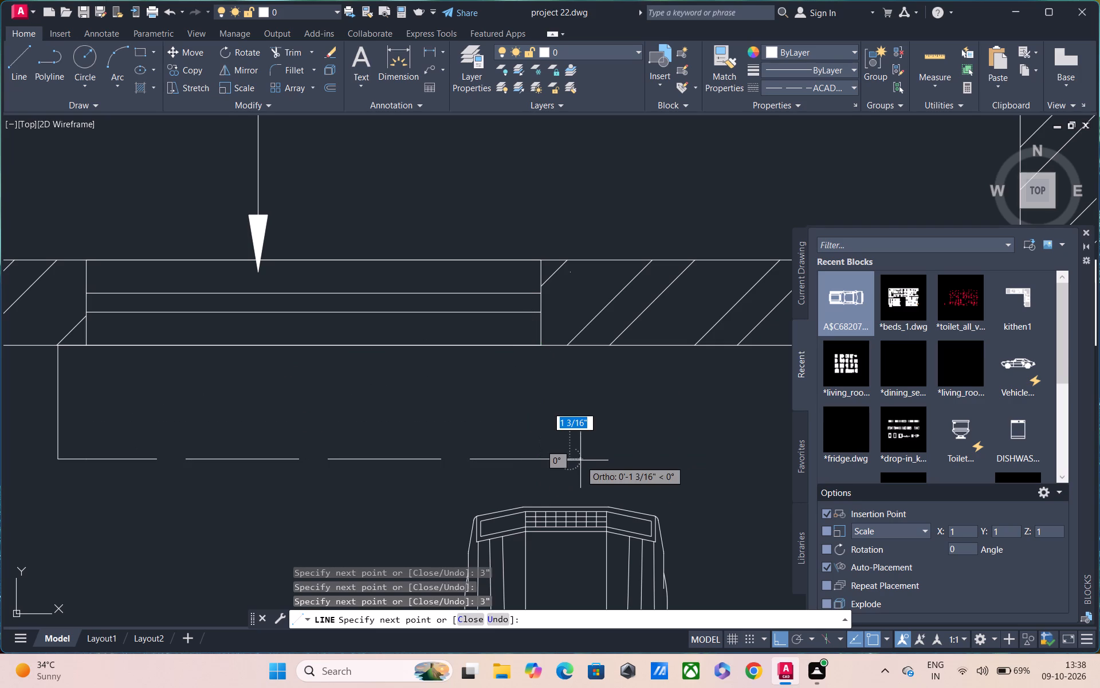
pyautogui.click(569, 347)
pyautogui.press('Escape')
pyautogui.scroll(-2, 498, 370)
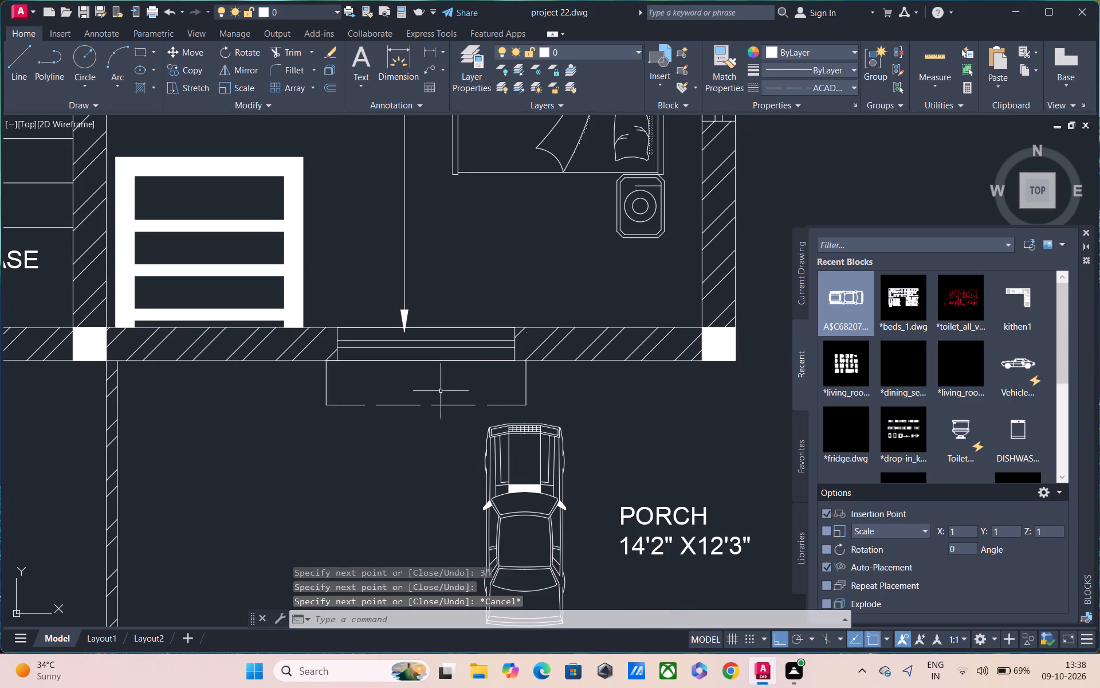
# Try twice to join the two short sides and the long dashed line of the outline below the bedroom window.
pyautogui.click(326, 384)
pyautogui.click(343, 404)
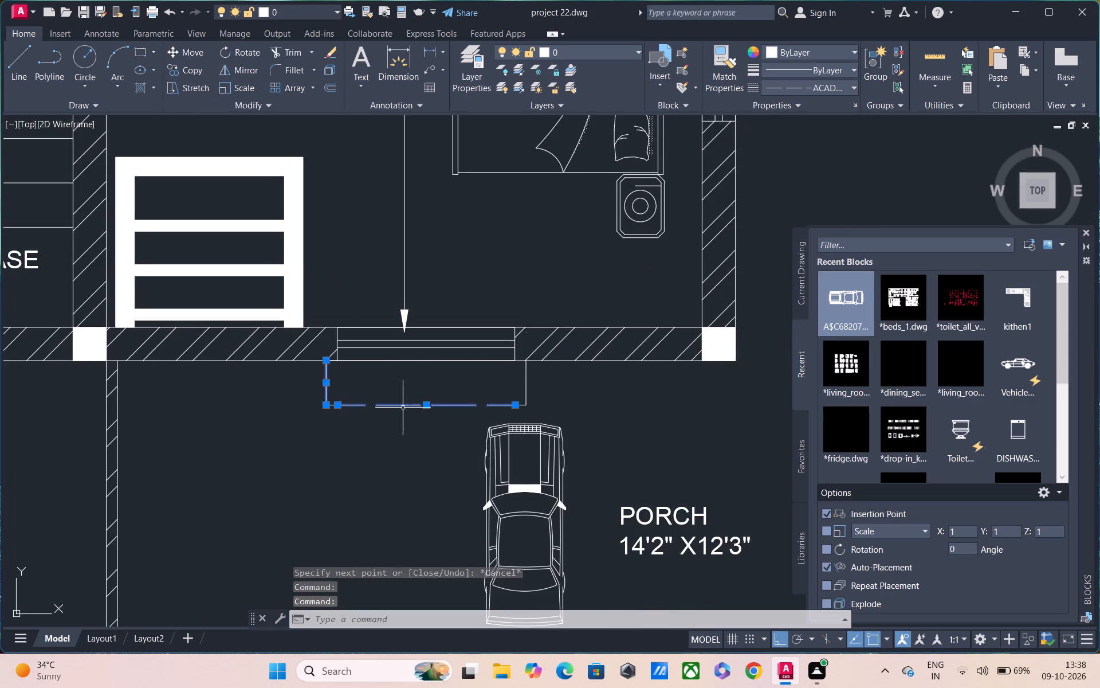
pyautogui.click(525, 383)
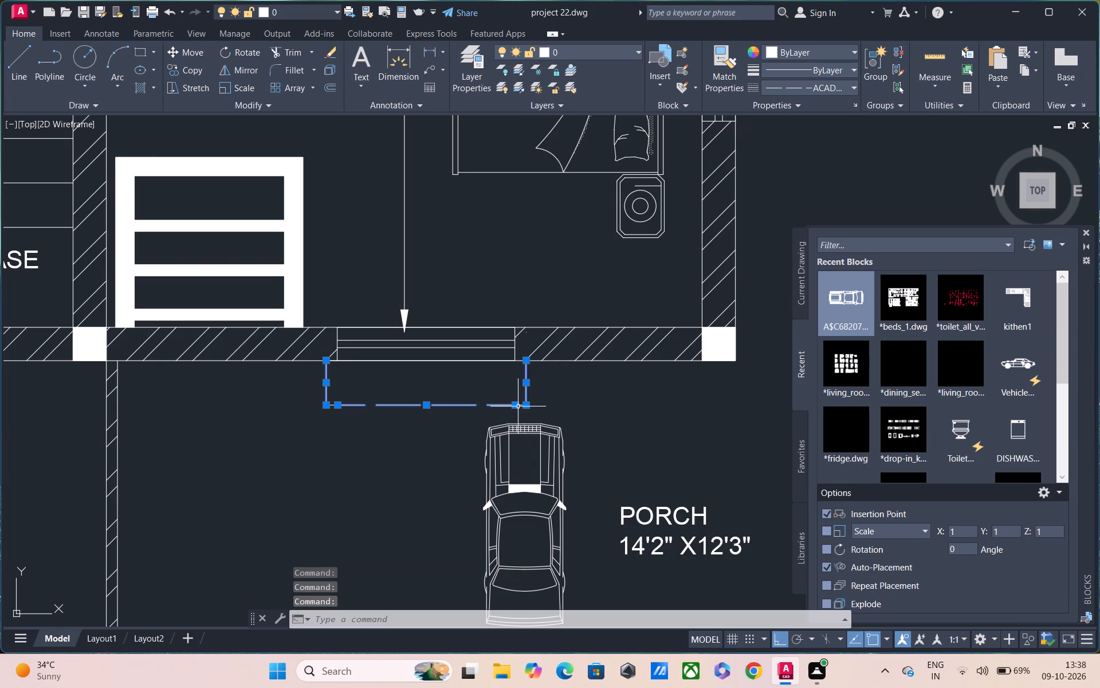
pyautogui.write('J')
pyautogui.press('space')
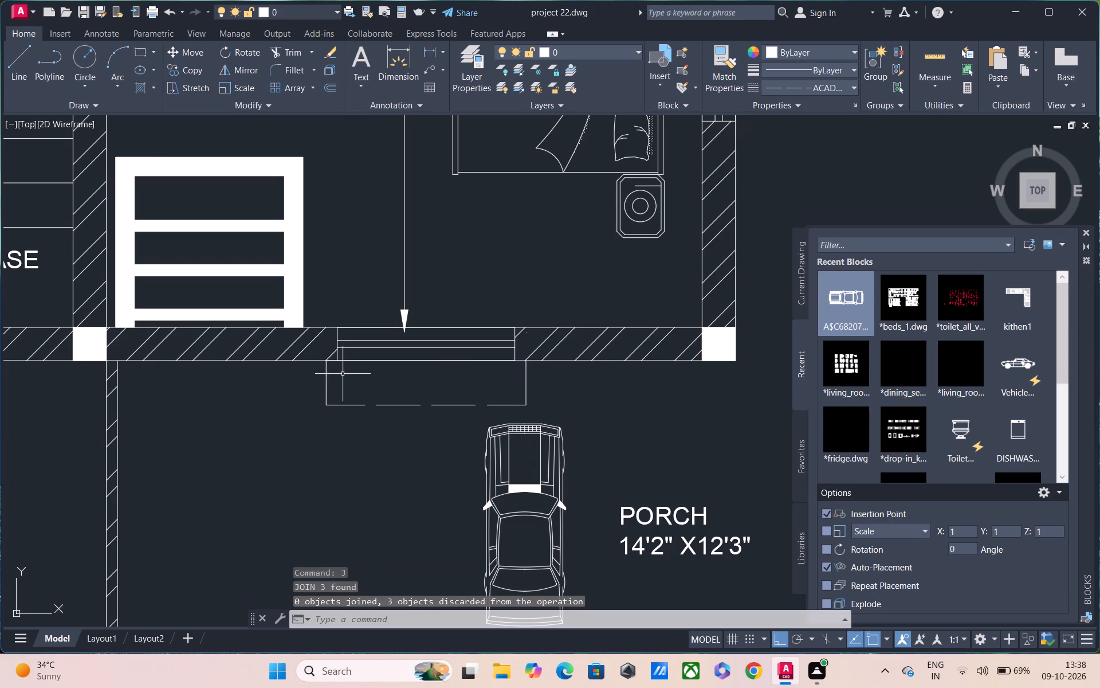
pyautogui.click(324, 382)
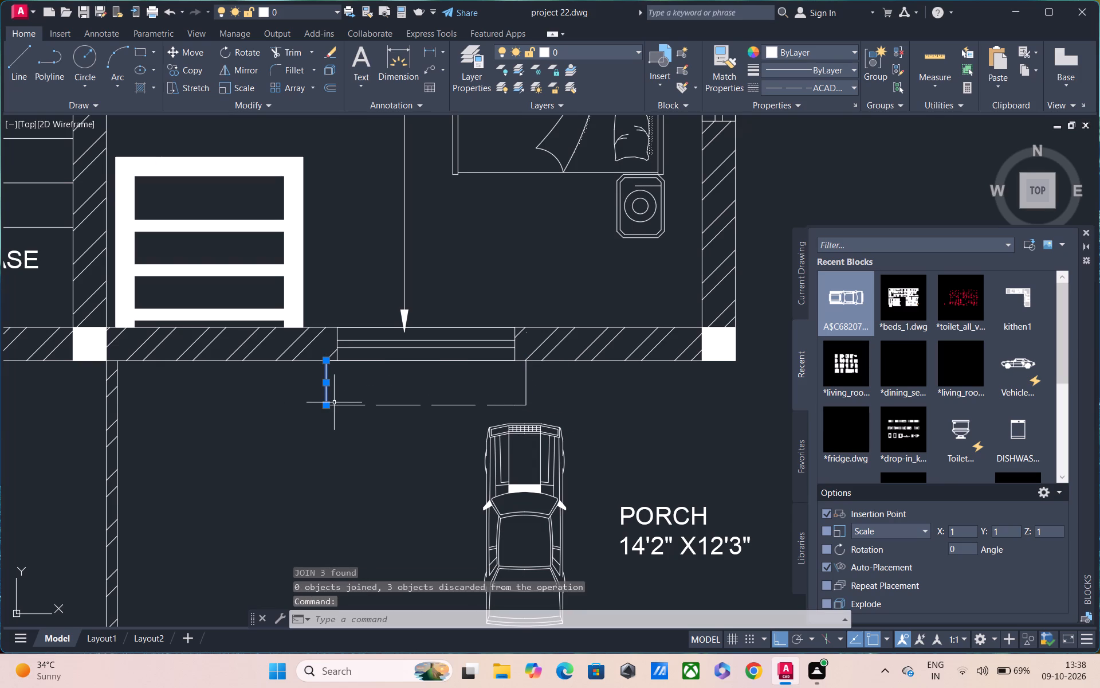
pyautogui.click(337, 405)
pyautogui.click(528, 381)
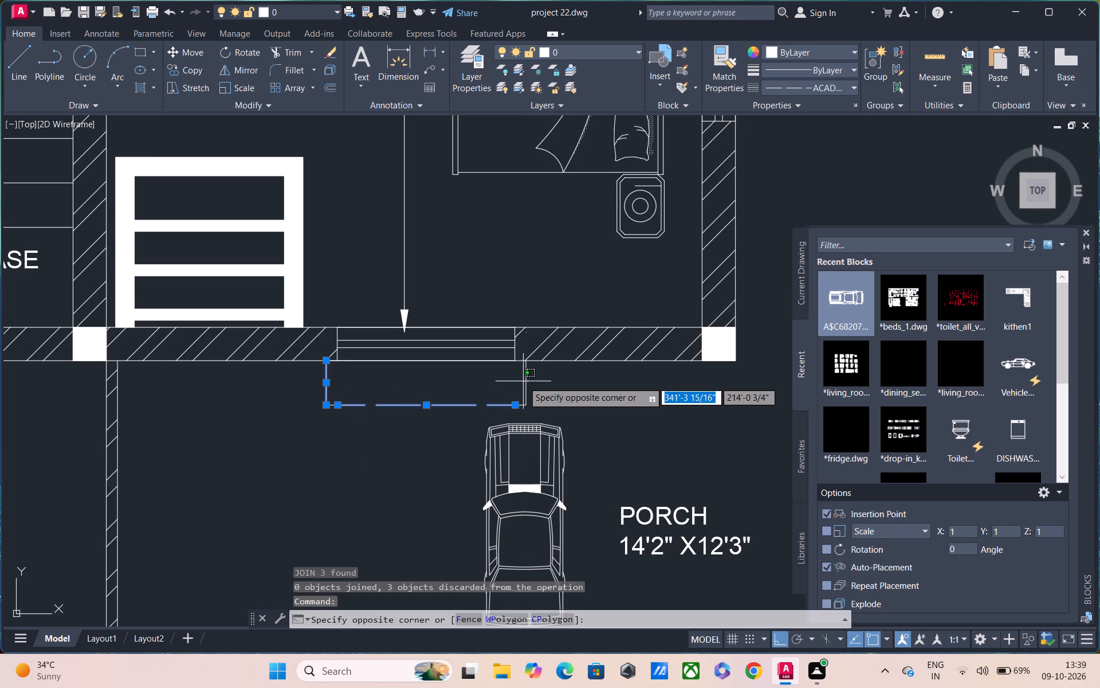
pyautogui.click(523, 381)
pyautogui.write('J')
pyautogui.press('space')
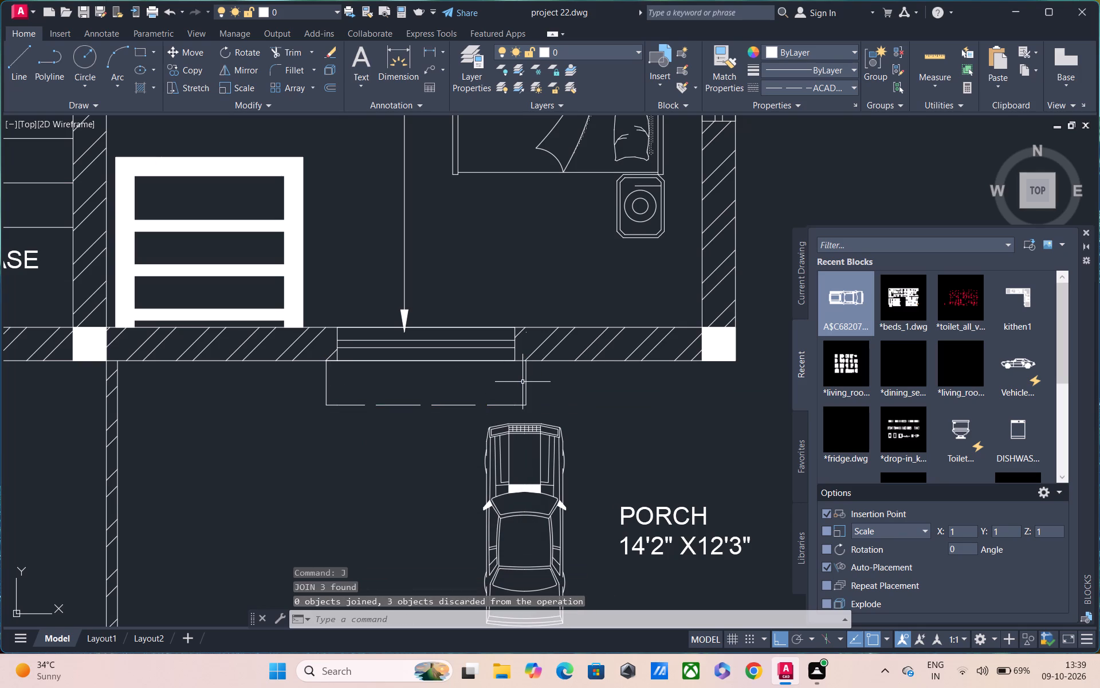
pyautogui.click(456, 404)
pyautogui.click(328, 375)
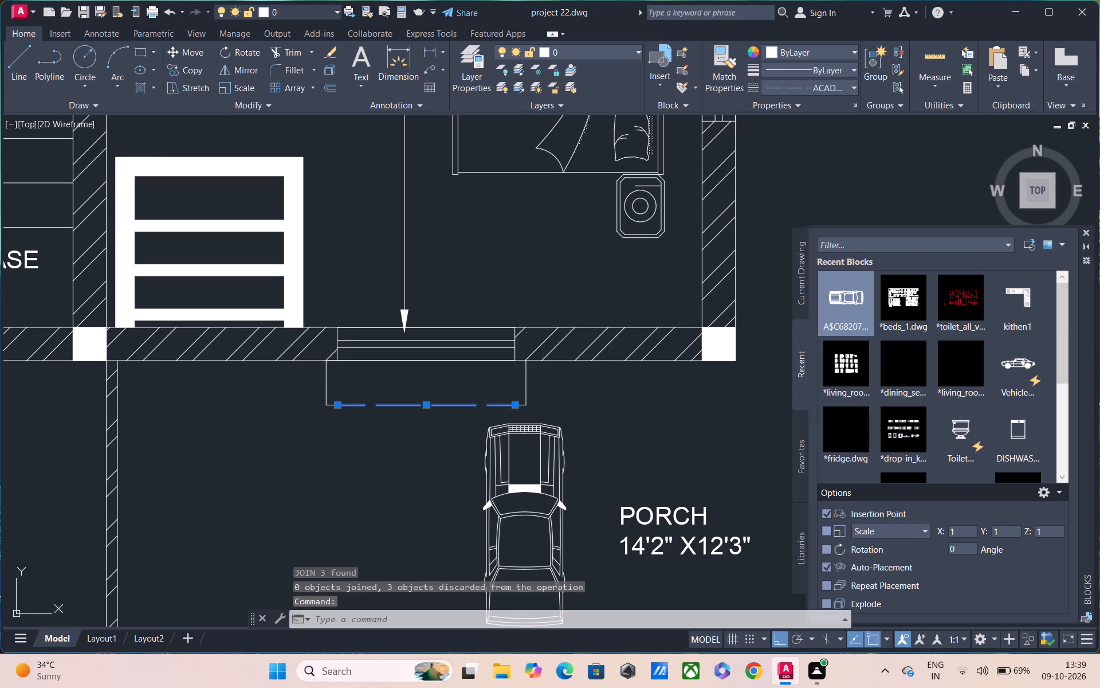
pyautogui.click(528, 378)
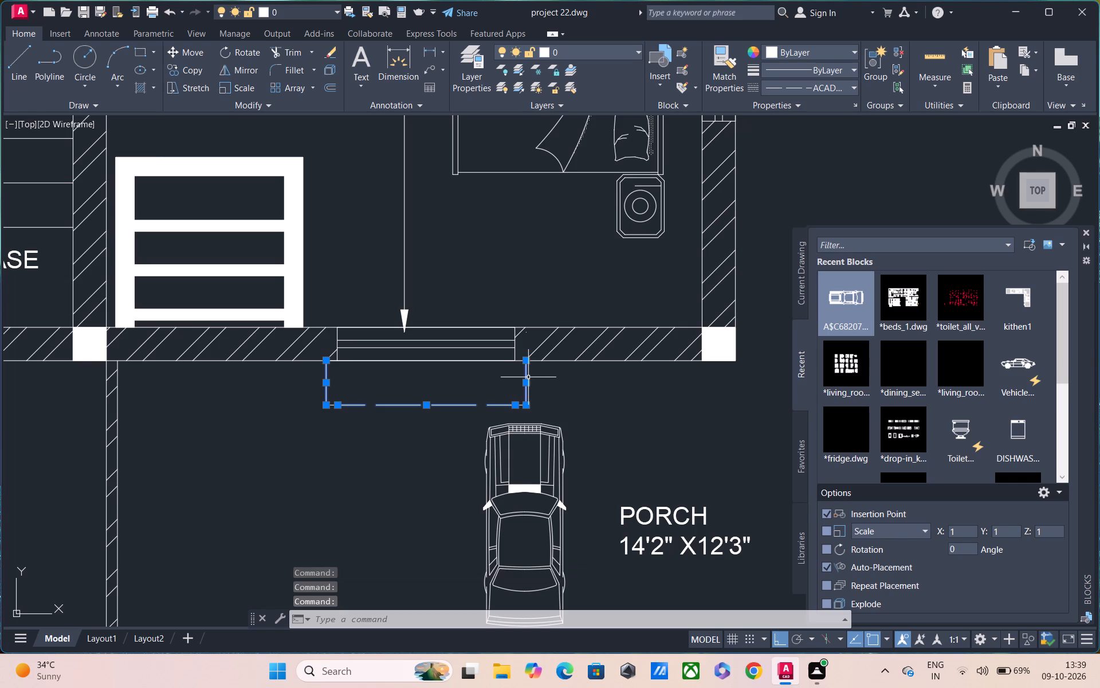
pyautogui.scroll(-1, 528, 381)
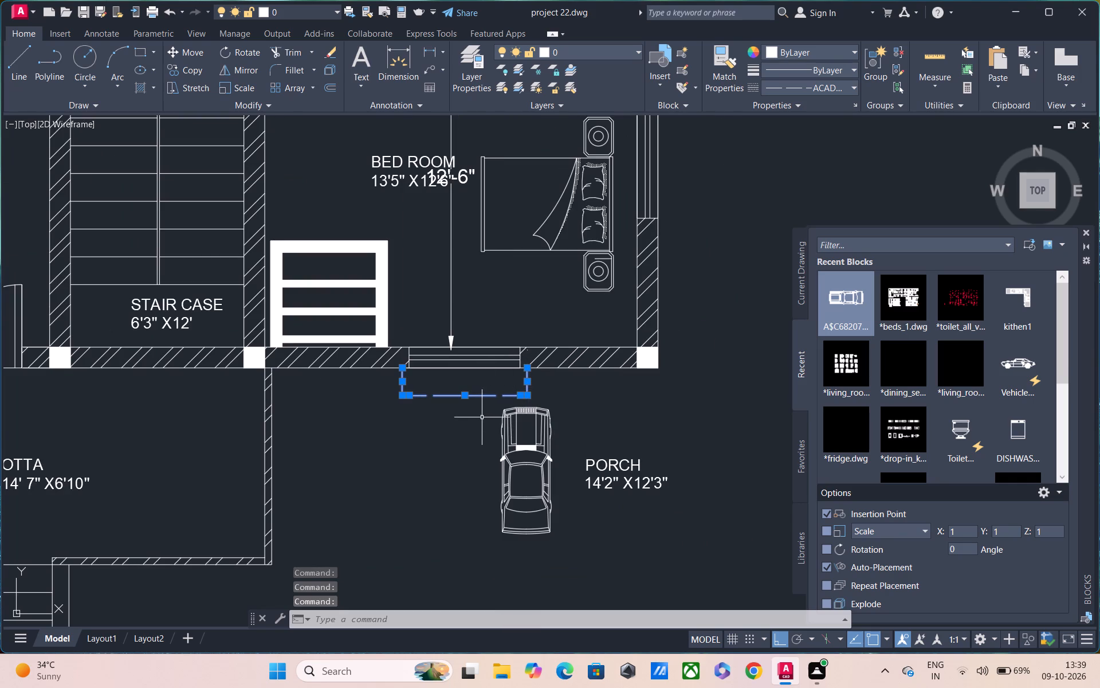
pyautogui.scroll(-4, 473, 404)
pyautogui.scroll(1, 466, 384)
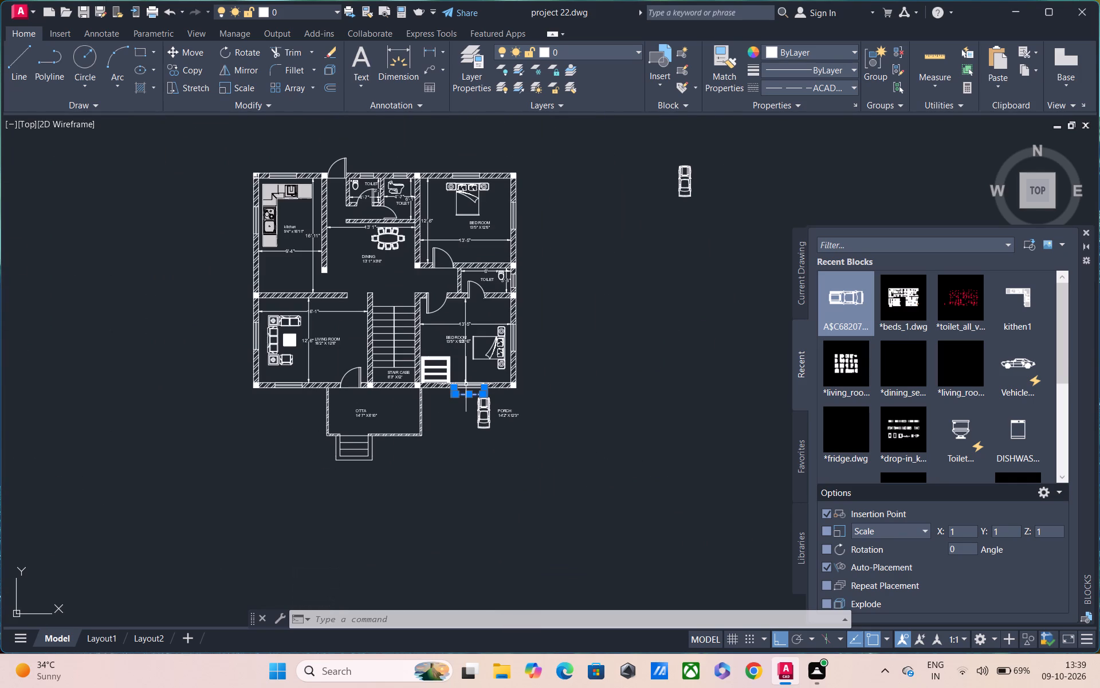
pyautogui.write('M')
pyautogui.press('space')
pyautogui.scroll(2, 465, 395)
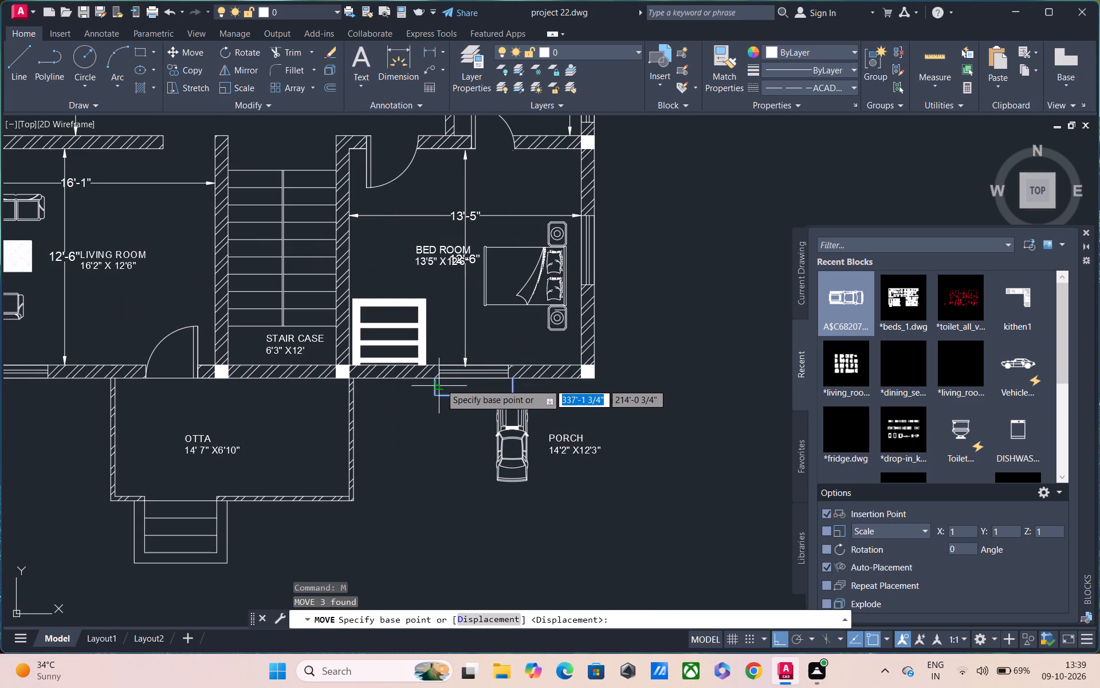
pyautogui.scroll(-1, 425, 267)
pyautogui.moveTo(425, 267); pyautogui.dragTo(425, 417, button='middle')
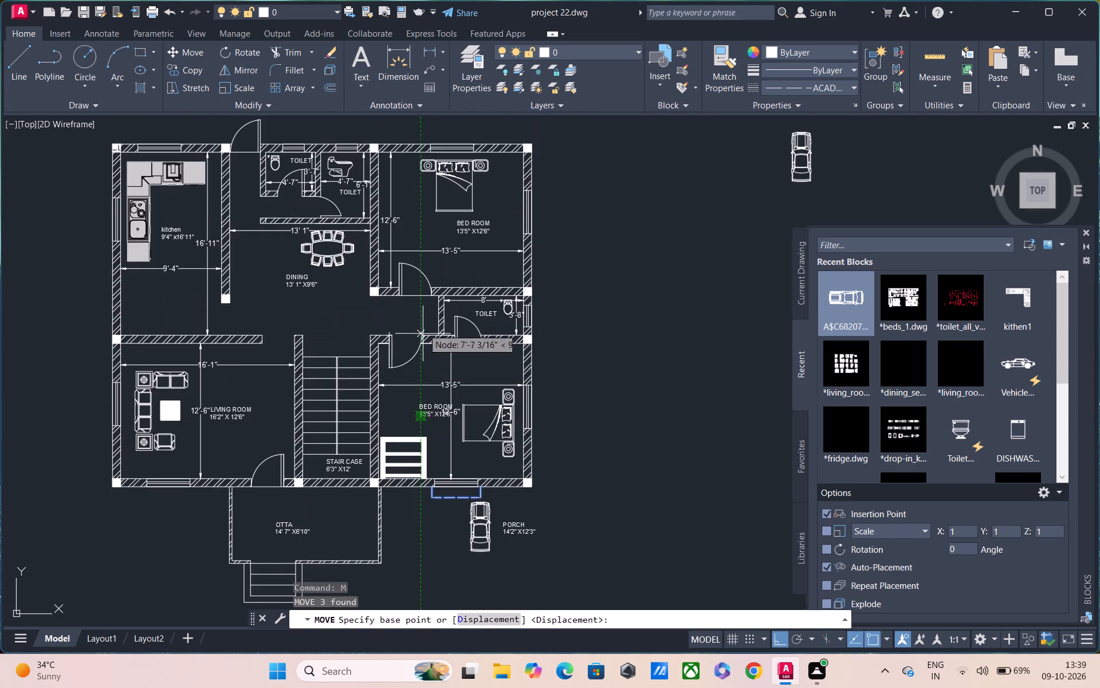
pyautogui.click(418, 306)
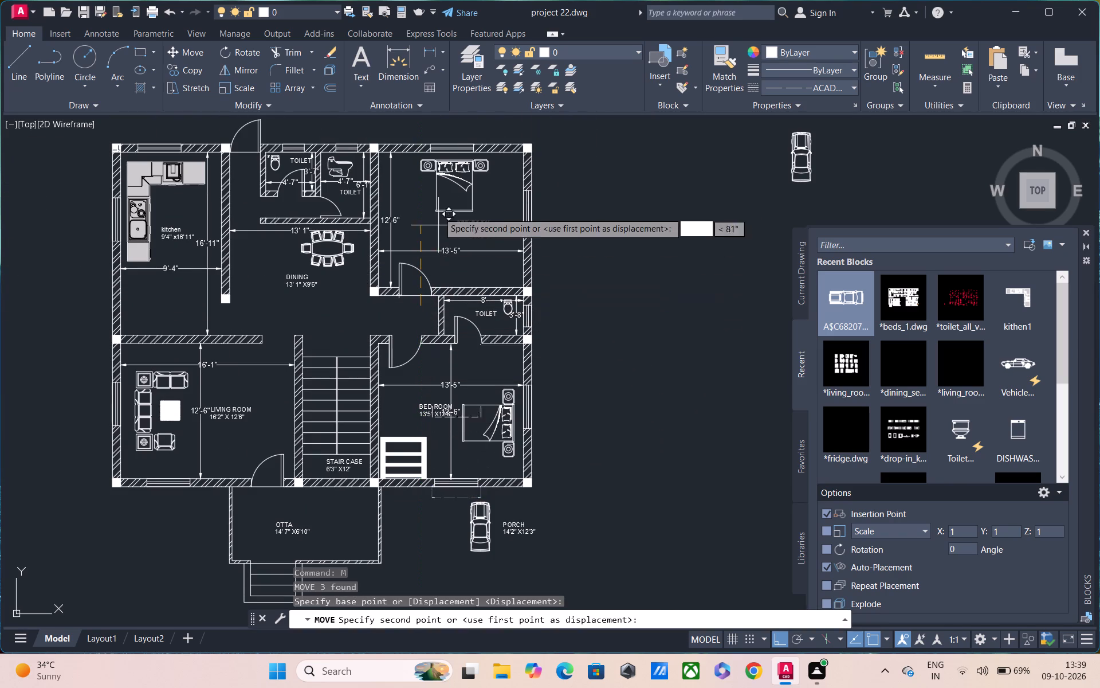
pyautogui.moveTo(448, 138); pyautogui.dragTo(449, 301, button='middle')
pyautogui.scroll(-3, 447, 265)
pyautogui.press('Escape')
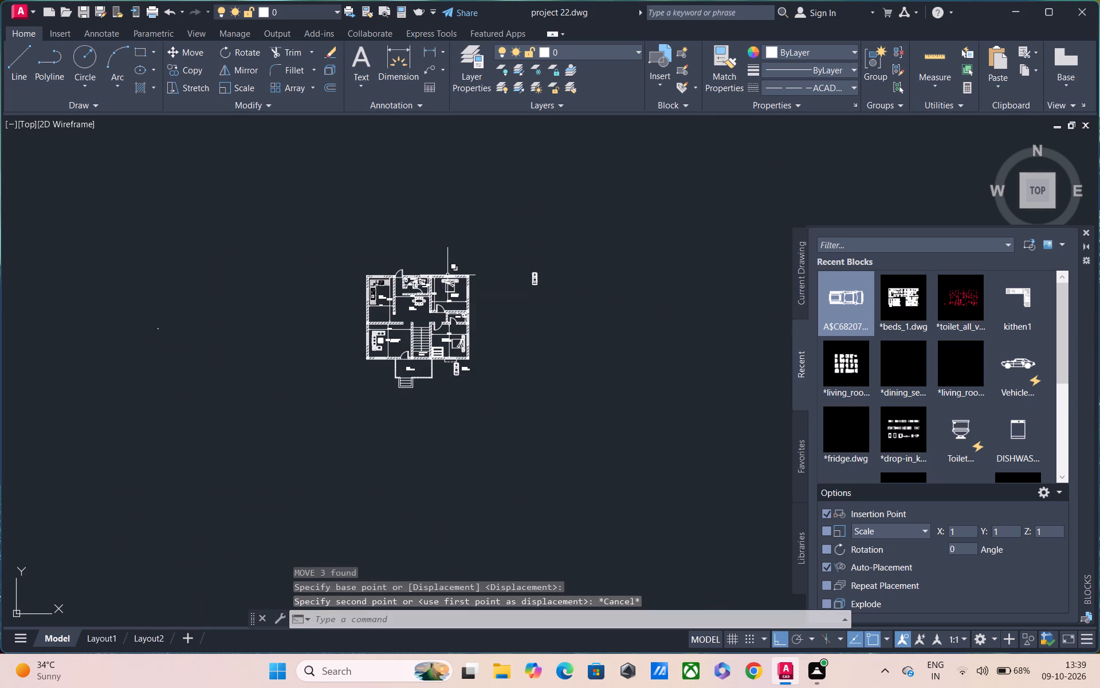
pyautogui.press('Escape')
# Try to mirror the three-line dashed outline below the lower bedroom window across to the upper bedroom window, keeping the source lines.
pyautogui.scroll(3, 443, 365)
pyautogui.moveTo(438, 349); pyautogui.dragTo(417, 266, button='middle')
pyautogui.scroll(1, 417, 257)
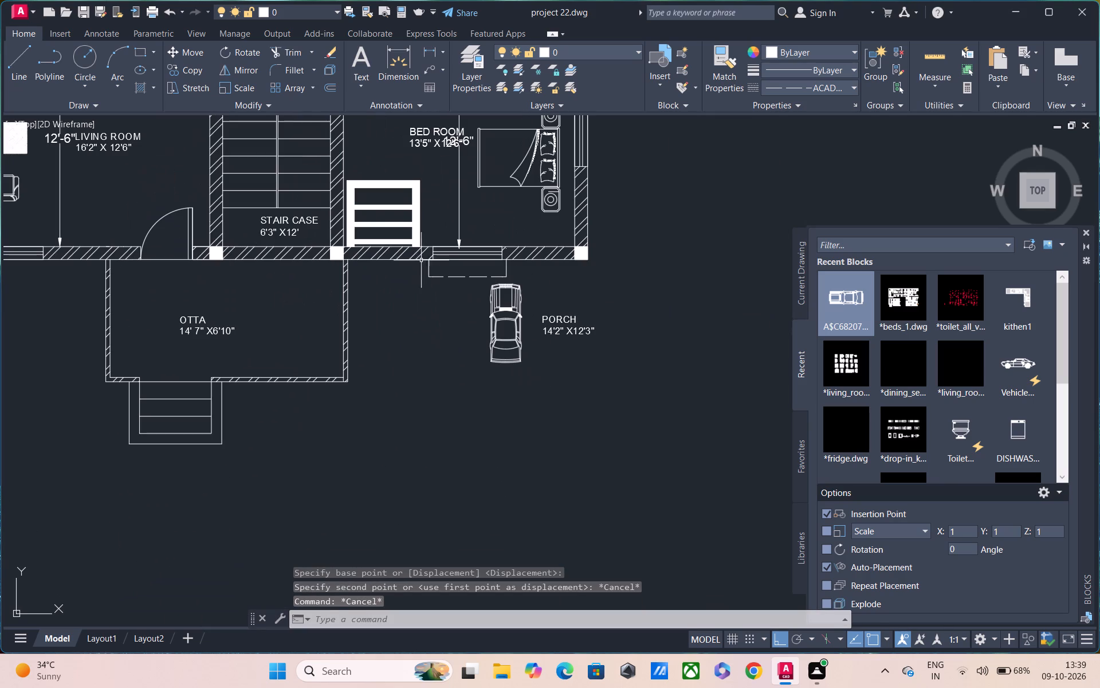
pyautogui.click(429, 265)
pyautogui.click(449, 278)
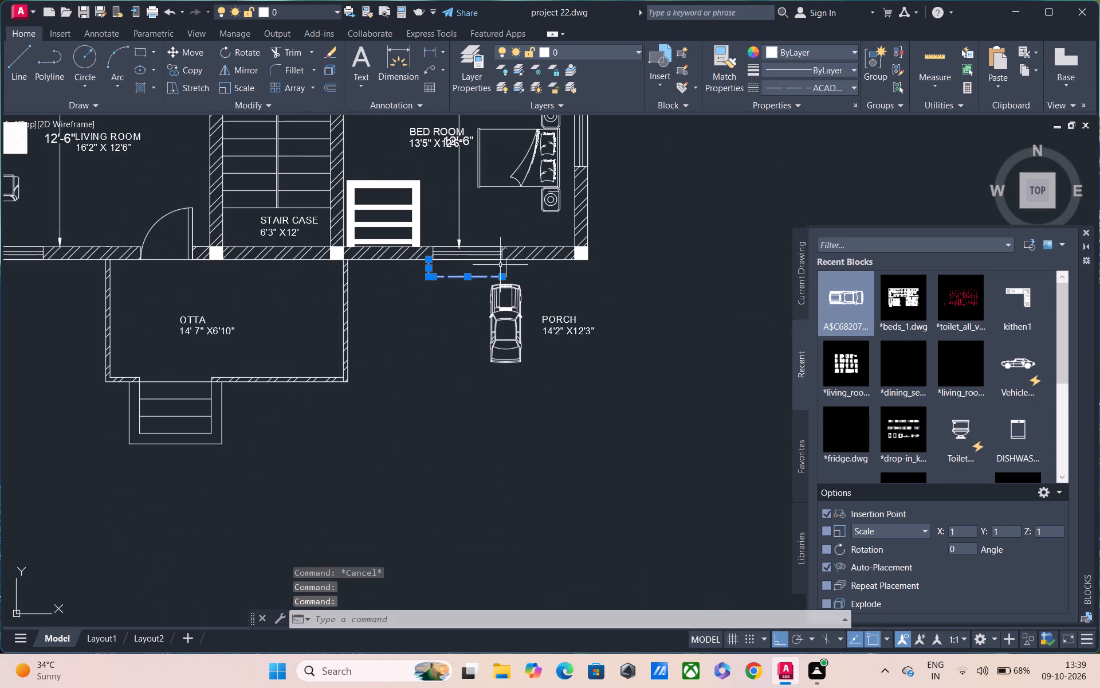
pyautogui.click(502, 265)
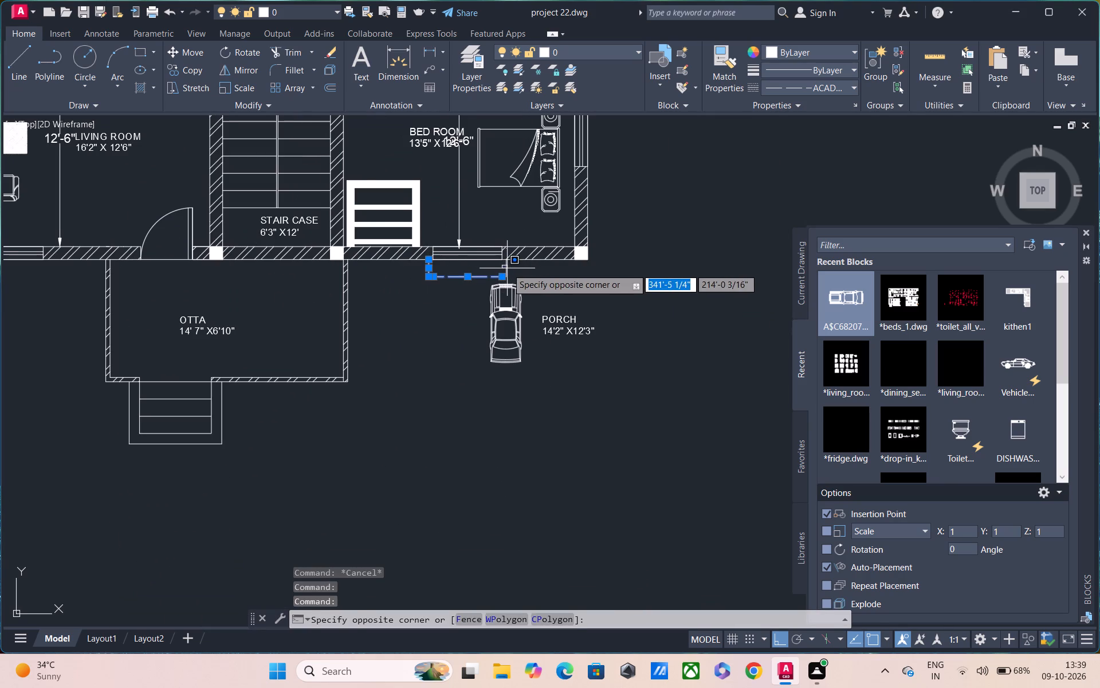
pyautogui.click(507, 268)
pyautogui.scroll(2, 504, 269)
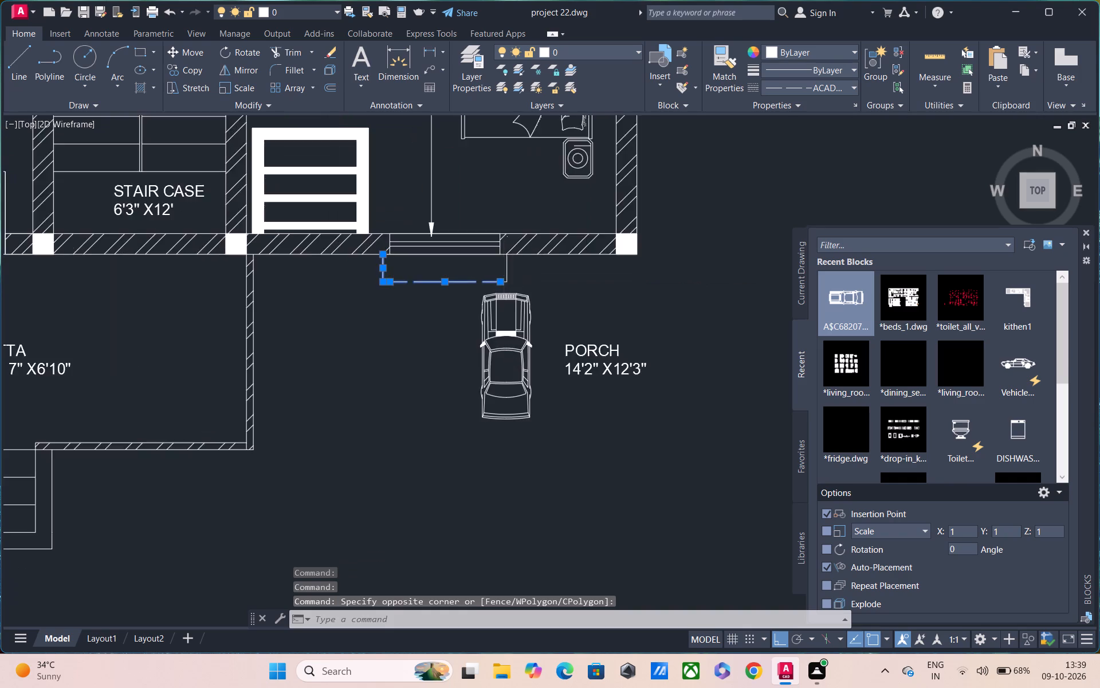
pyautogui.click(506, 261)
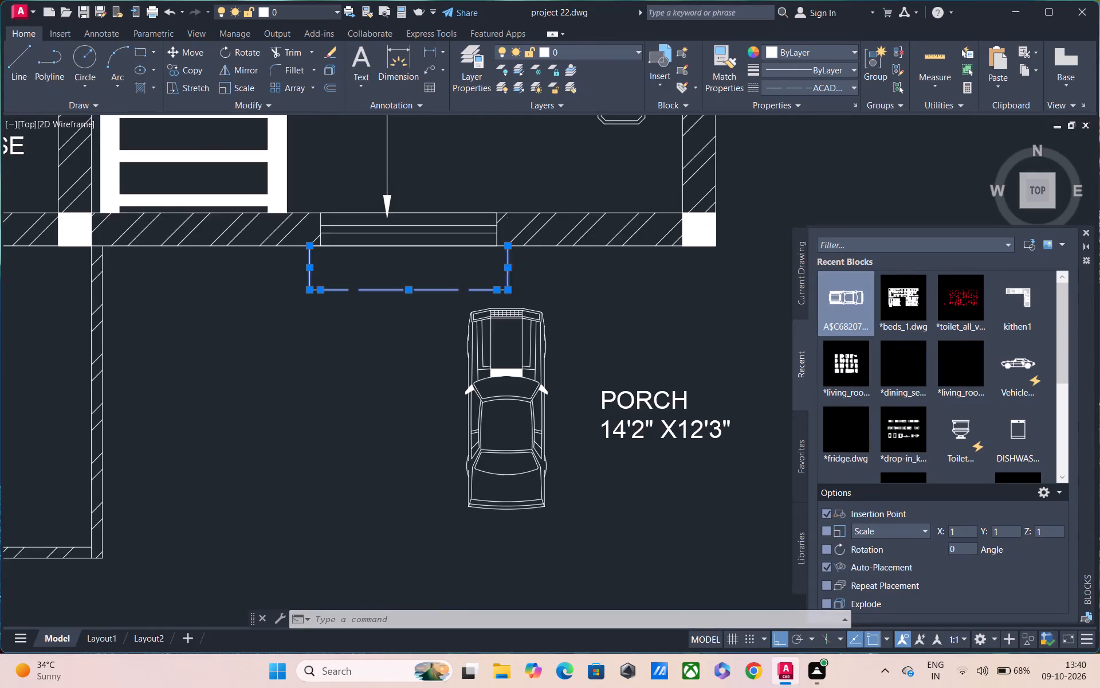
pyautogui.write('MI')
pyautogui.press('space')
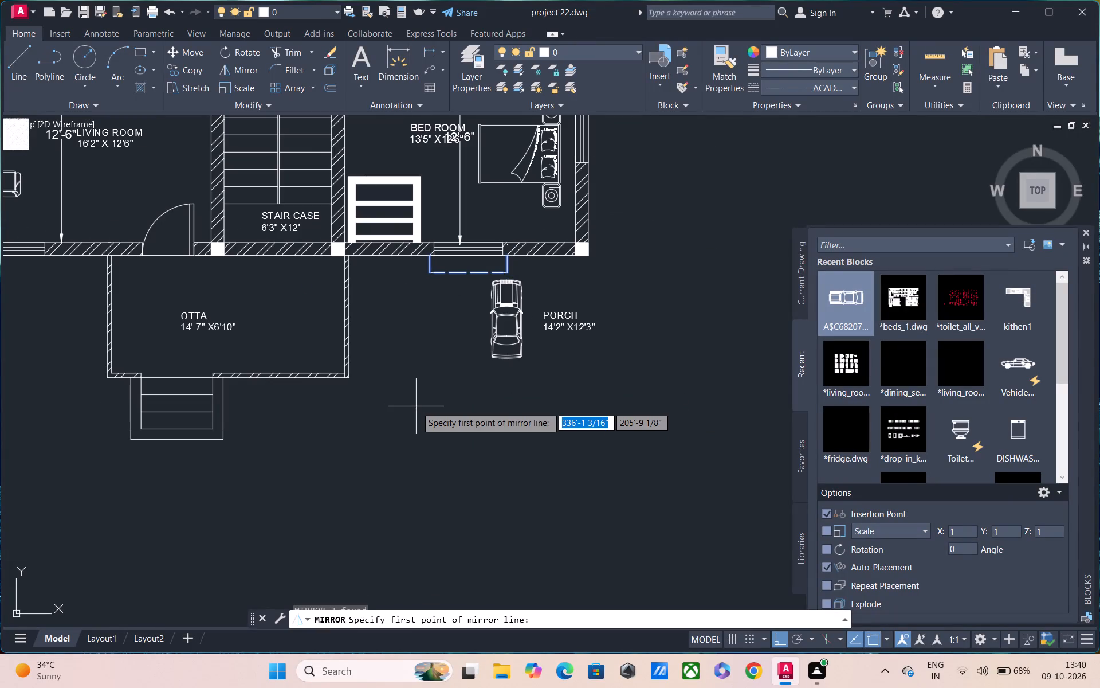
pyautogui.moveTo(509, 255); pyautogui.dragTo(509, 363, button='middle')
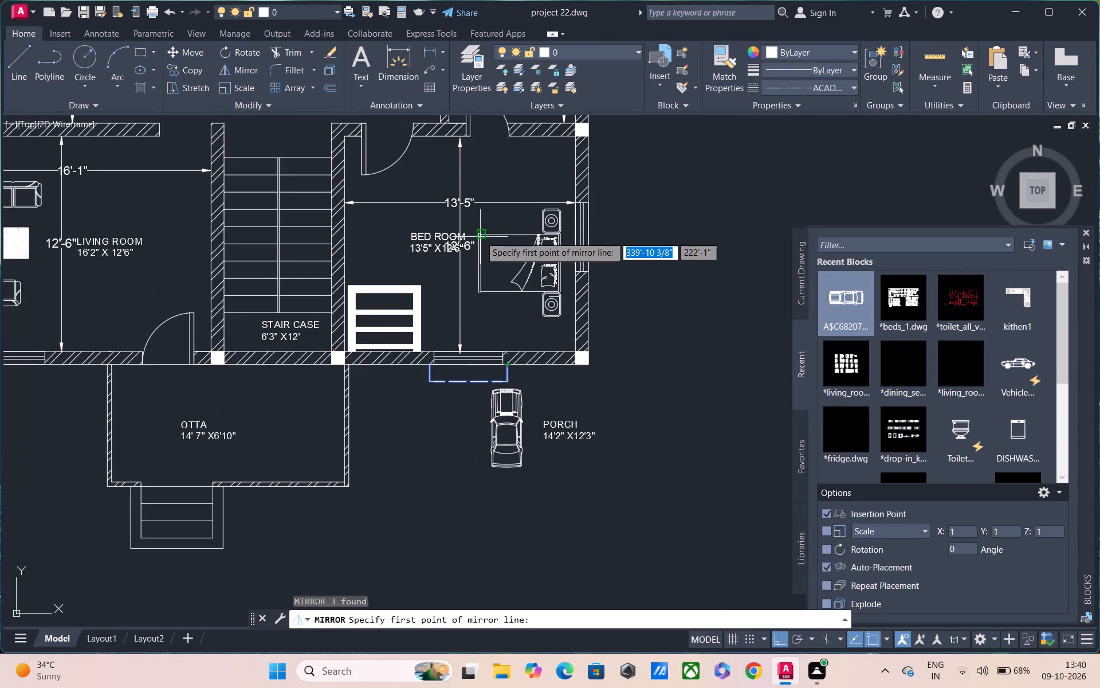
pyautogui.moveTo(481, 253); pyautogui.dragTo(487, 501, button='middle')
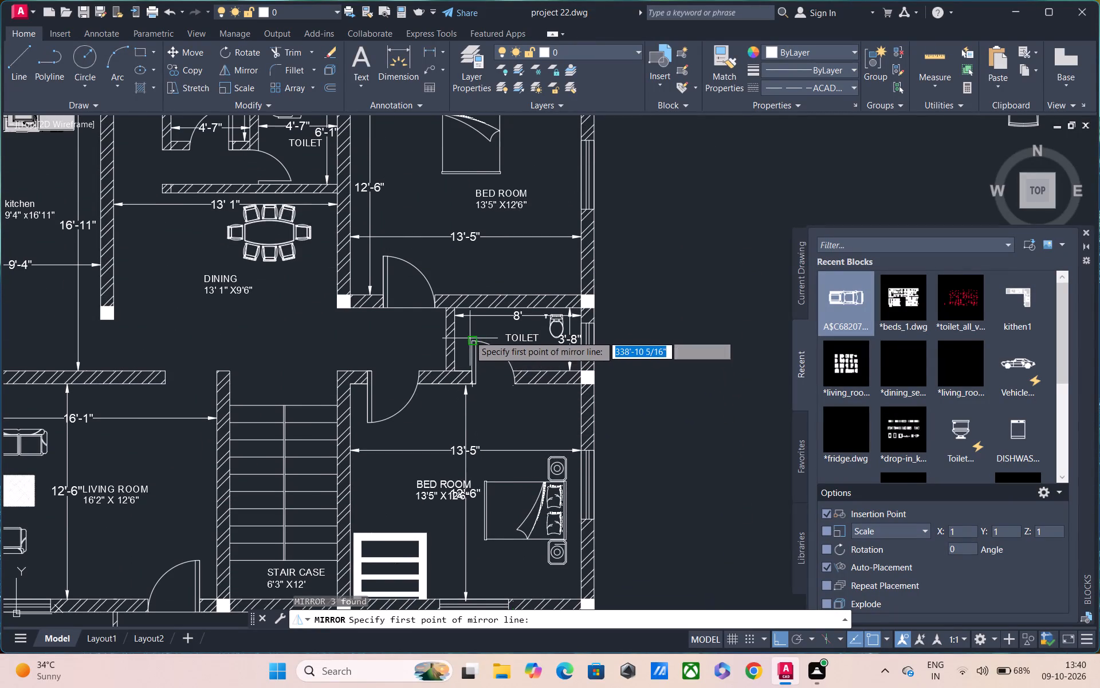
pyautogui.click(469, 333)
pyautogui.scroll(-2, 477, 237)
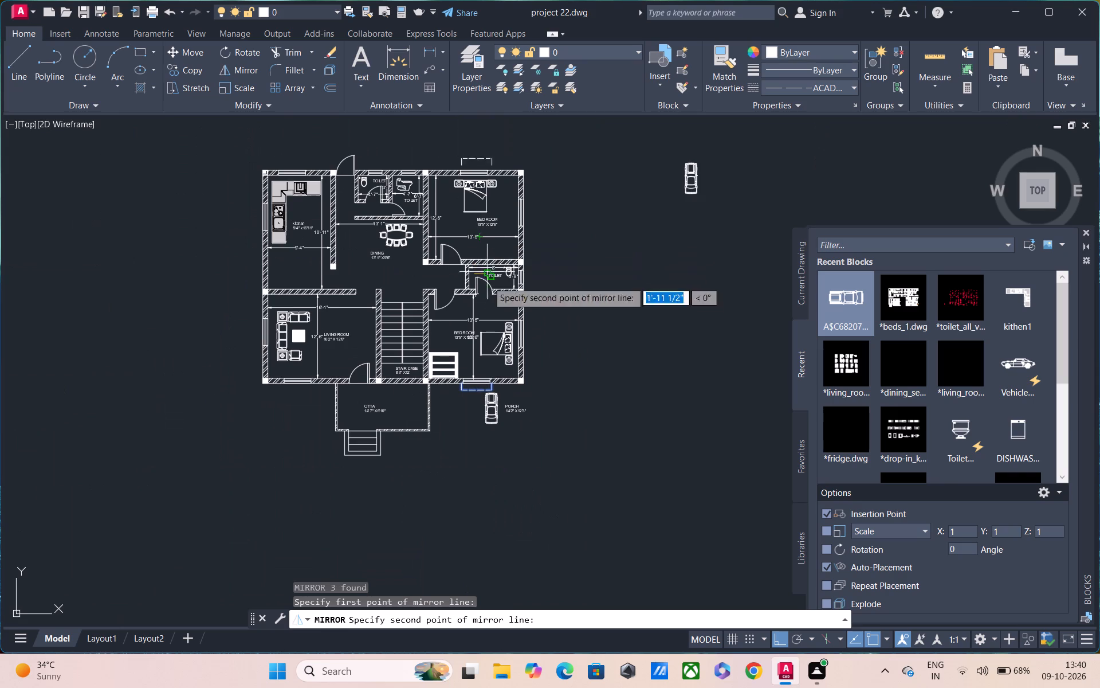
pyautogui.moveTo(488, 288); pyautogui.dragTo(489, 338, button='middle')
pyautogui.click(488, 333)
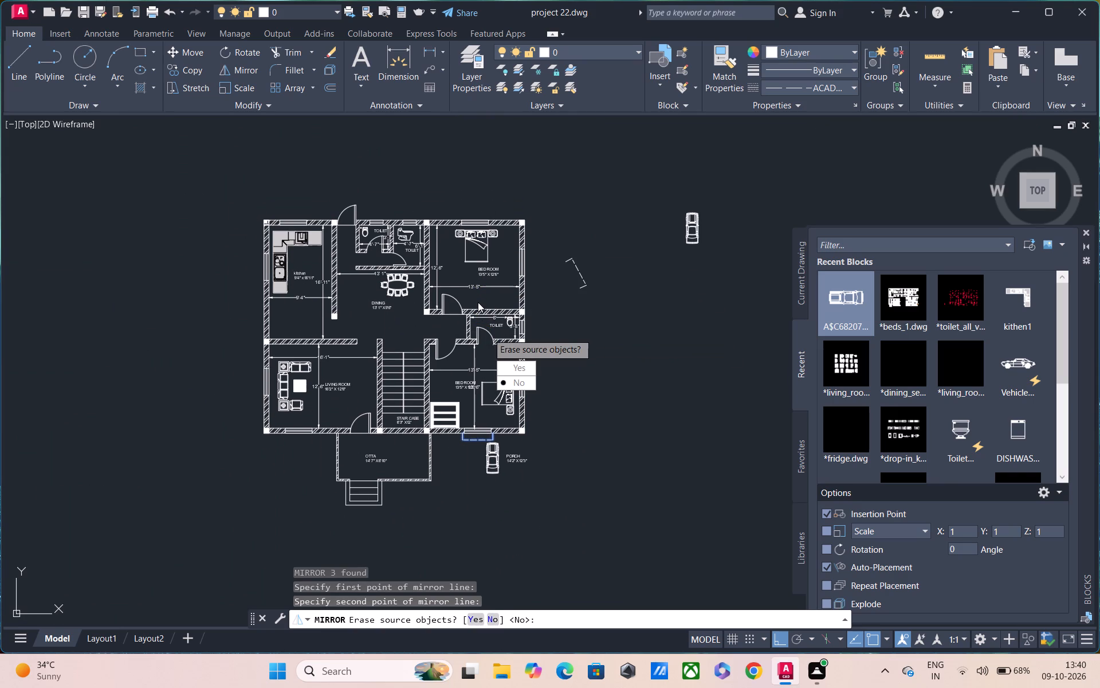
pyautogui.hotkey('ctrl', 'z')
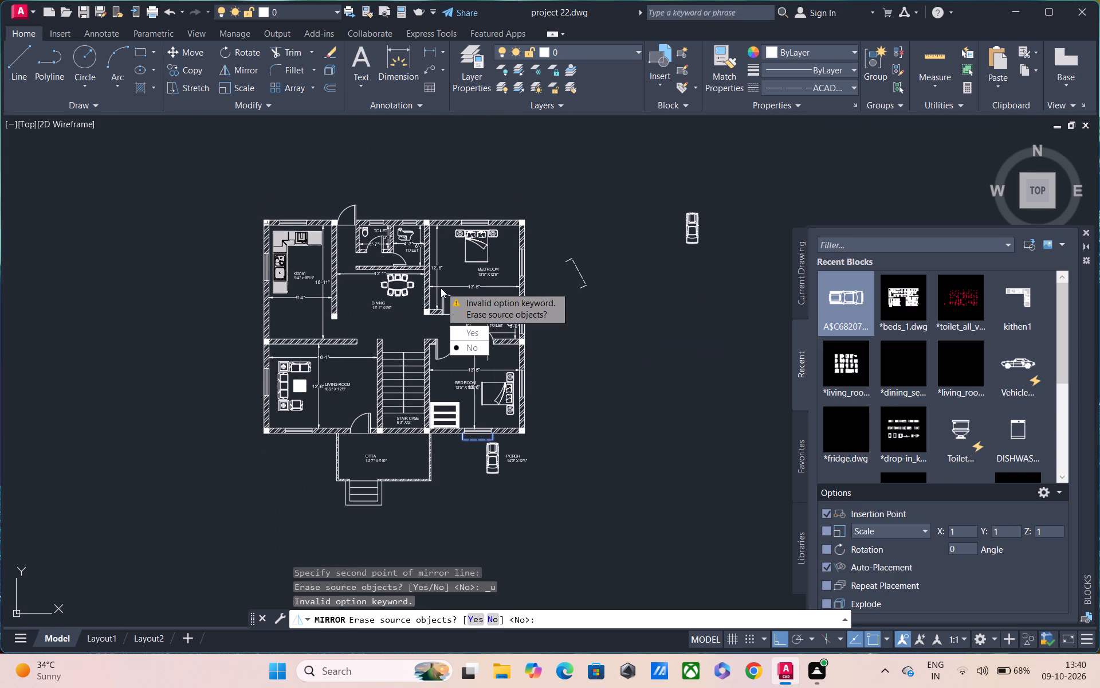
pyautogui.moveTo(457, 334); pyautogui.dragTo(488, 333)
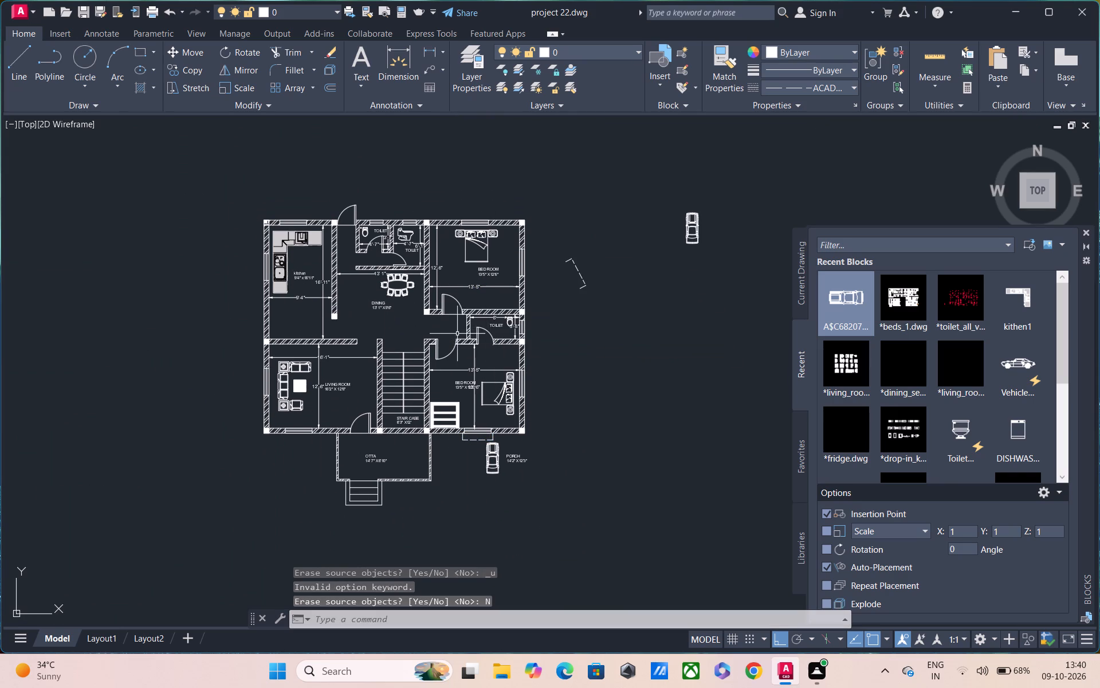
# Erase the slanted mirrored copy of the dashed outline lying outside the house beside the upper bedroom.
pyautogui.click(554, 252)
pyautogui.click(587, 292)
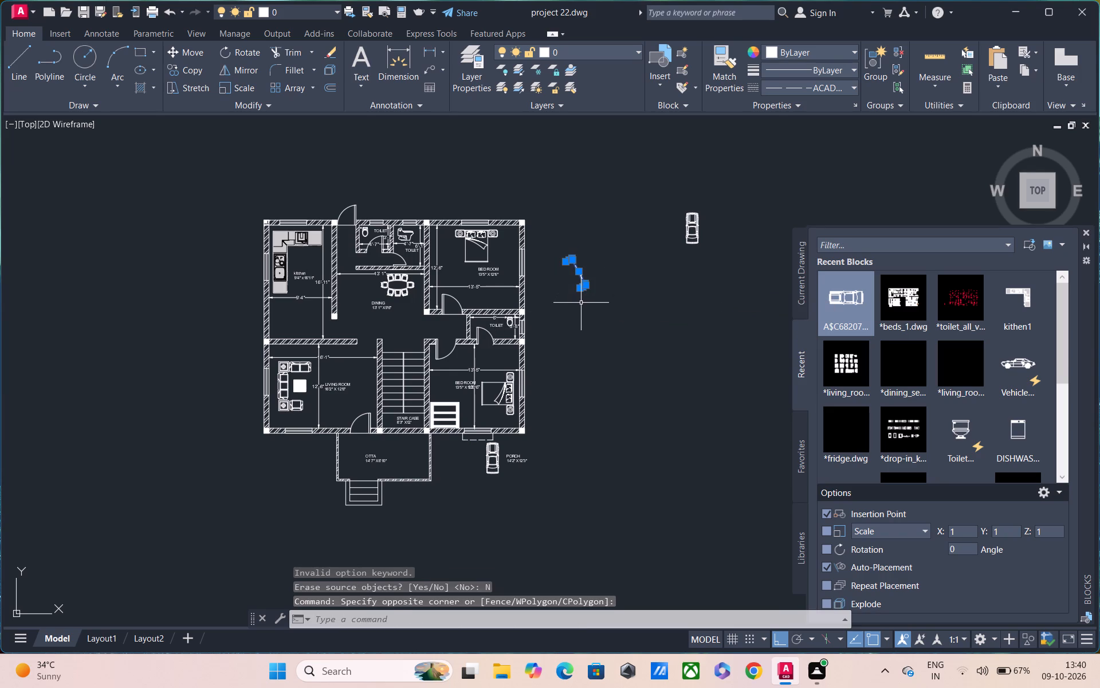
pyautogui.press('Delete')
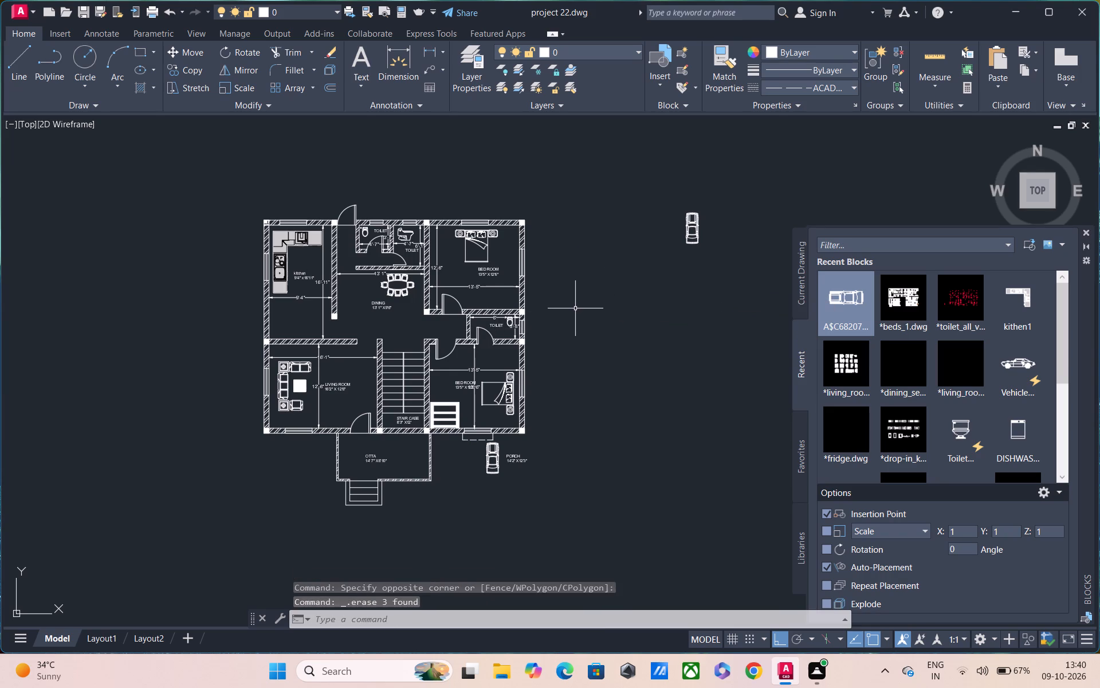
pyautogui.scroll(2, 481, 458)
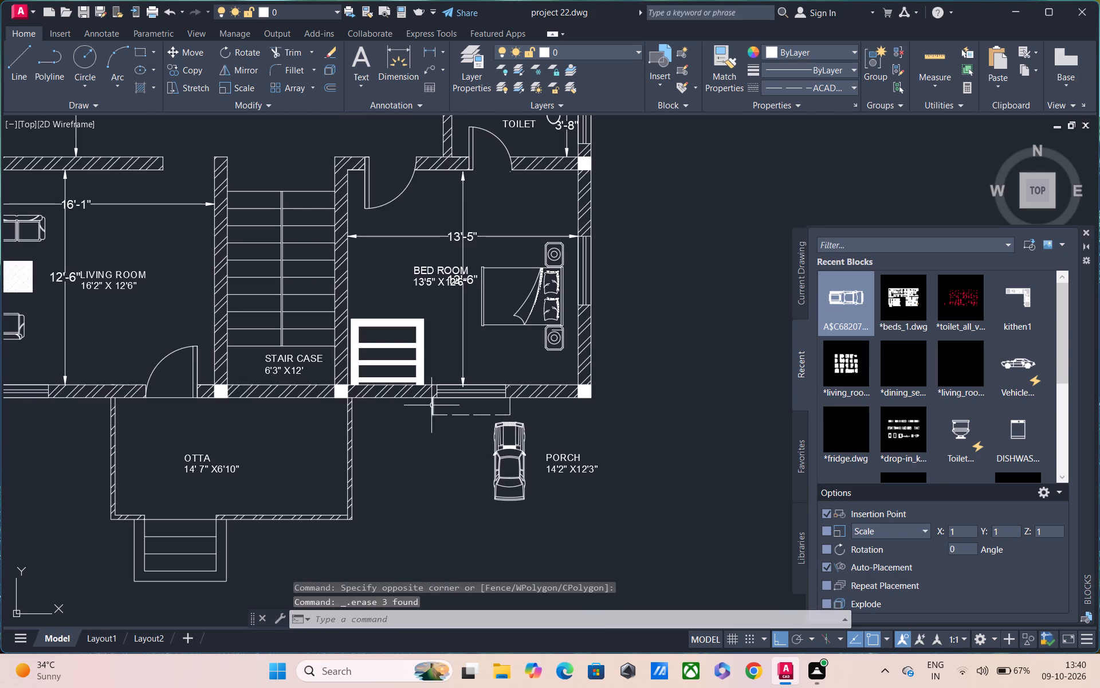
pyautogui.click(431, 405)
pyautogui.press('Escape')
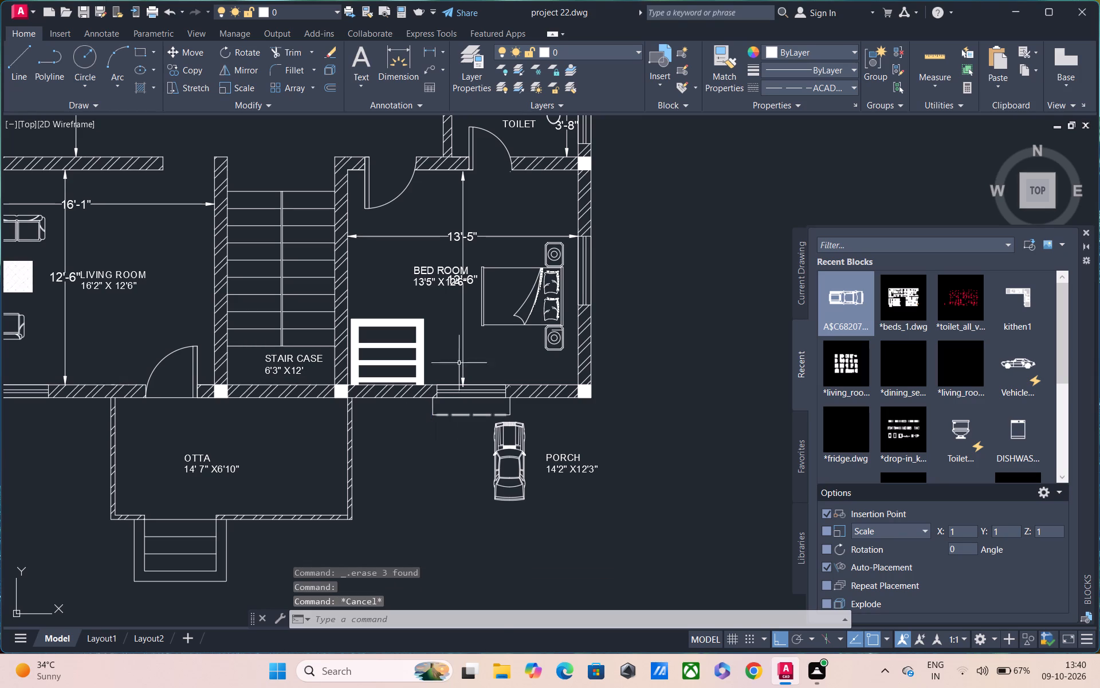
# Draw a dashed line outline outside the upper bedroom's top window, 1' deep and extending 3" past each window end, ending back at the wall.
pyautogui.moveTo(459, 315); pyautogui.dragTo(462, 509, button='middle')
pyautogui.scroll(-2, 424, 286)
pyautogui.moveTo(426, 316); pyautogui.dragTo(426, 393, button='middle')
pyautogui.scroll(2, 405, 245)
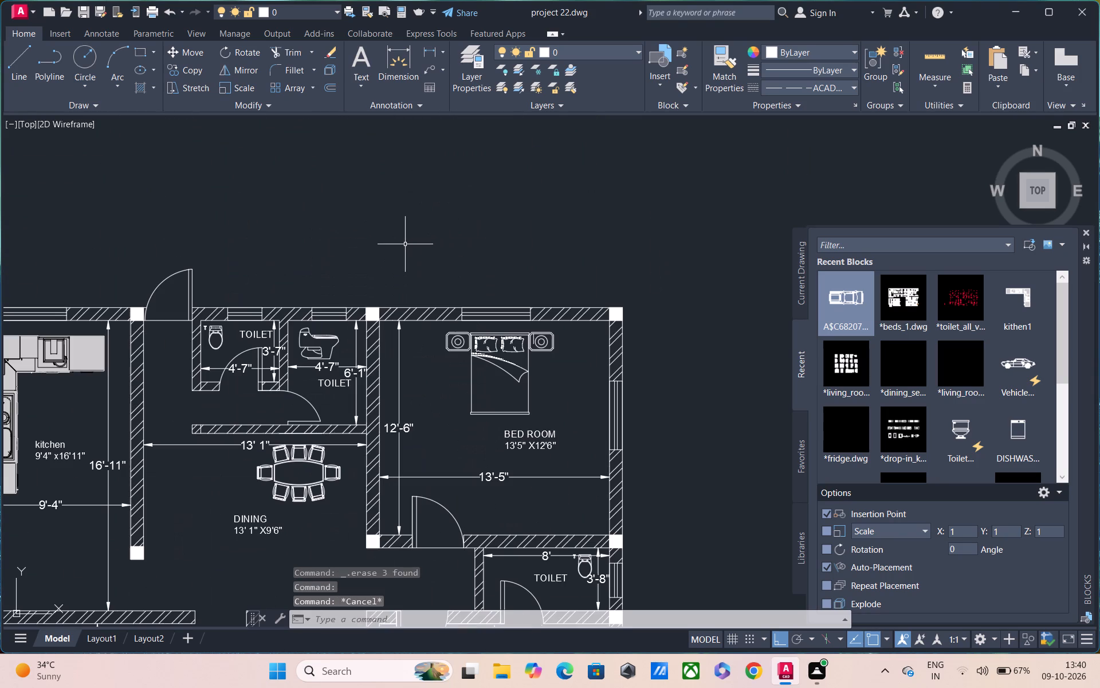
pyautogui.write('L')
pyautogui.press('space')
pyautogui.scroll(2, 413, 271)
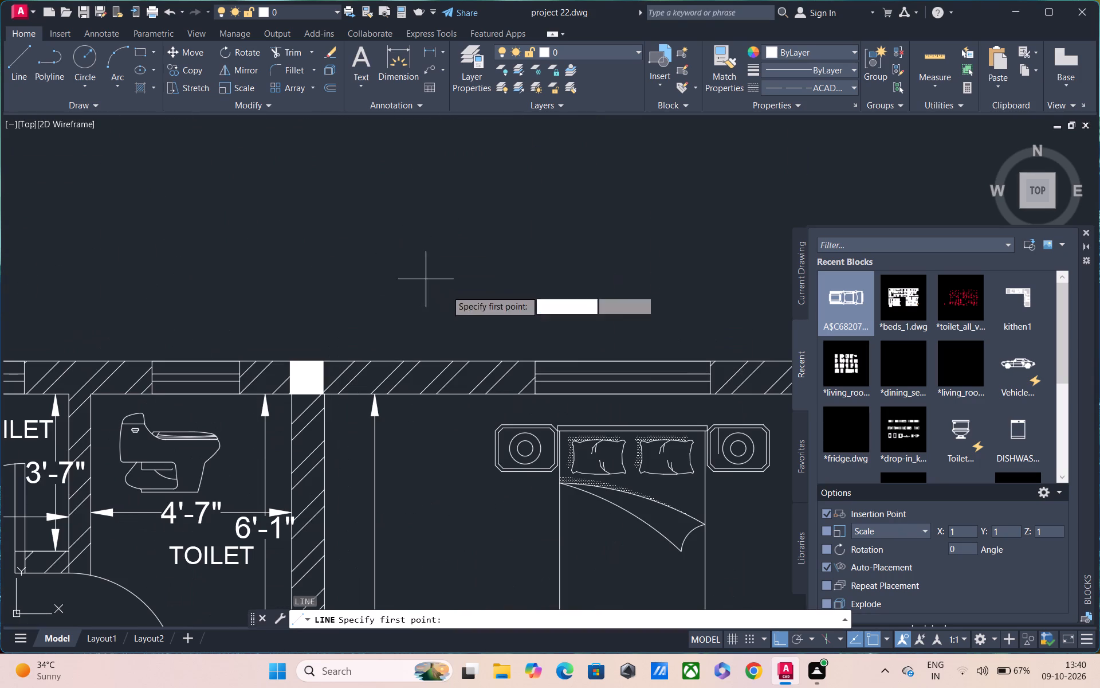
pyautogui.click(537, 359)
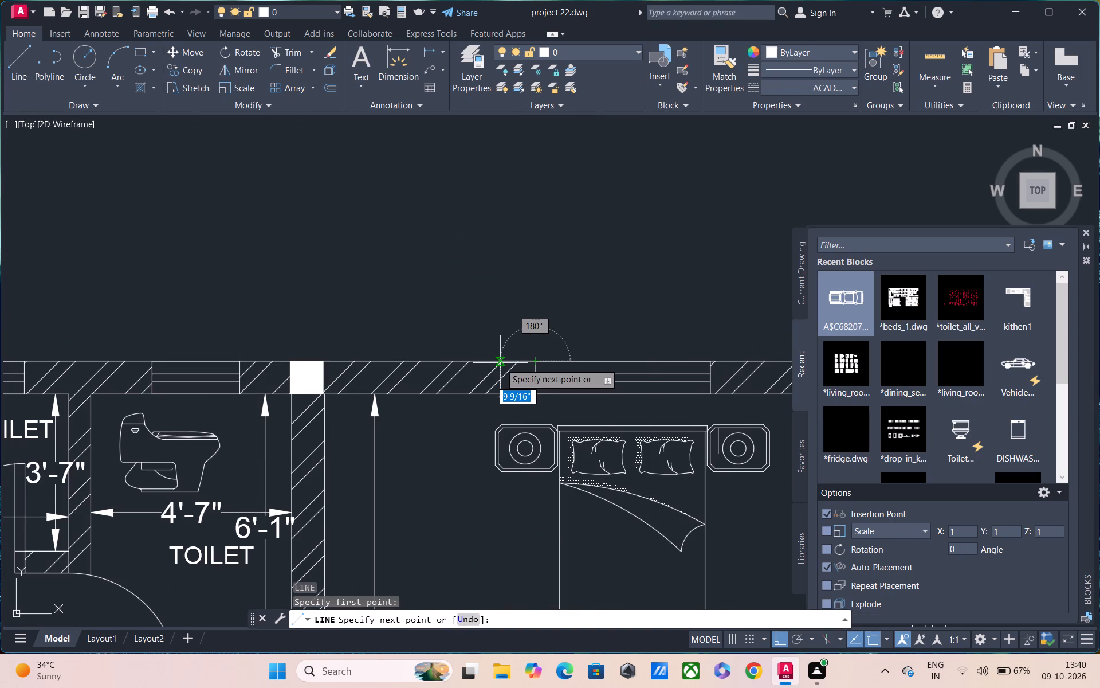
pyautogui.write('3"')
pyautogui.press('Return')
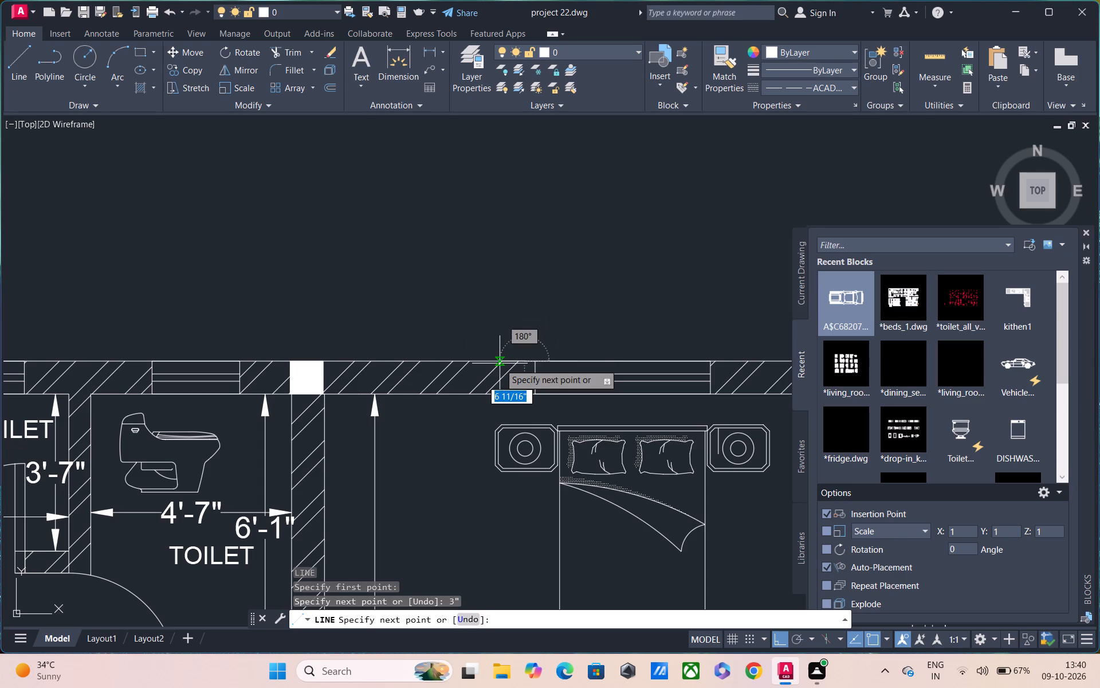
pyautogui.write("1'")
pyautogui.press('Return')
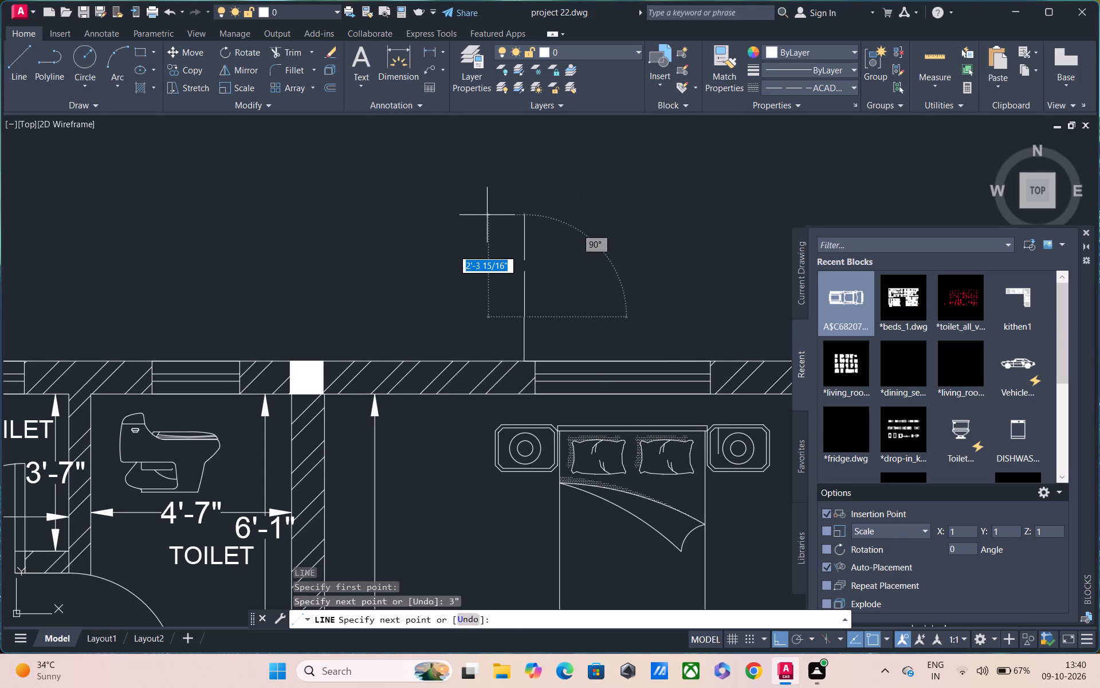
pyautogui.moveTo(534, 288); pyautogui.dragTo(315, 287, button='middle')
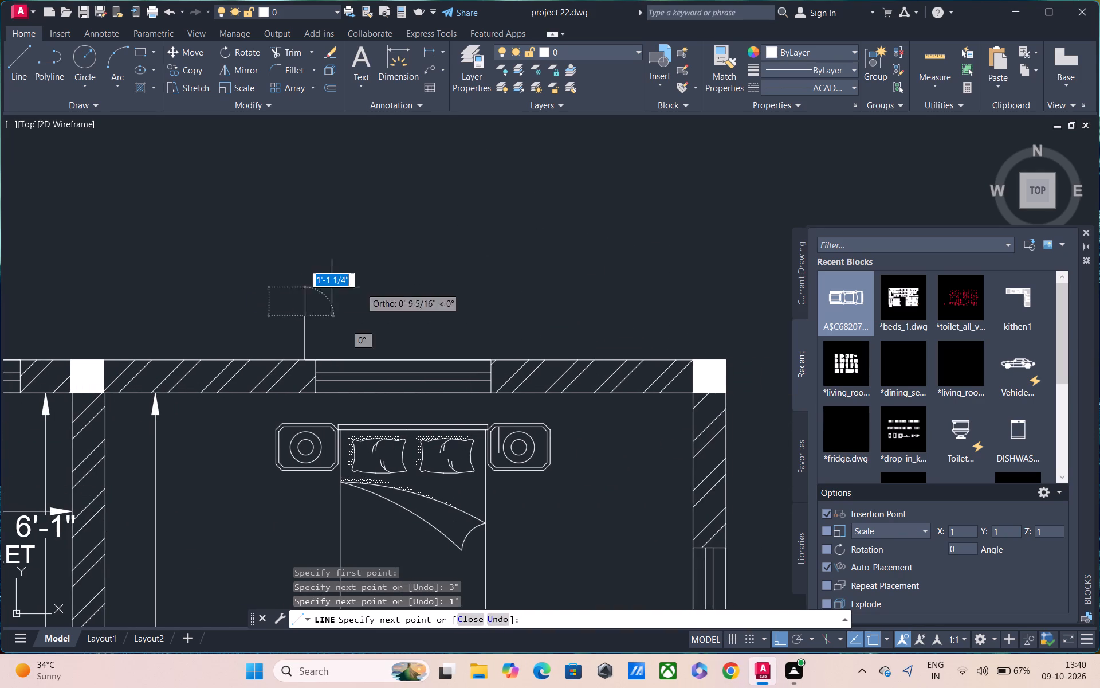
pyautogui.click(486, 310)
pyautogui.write('3"')
pyautogui.press('Return')
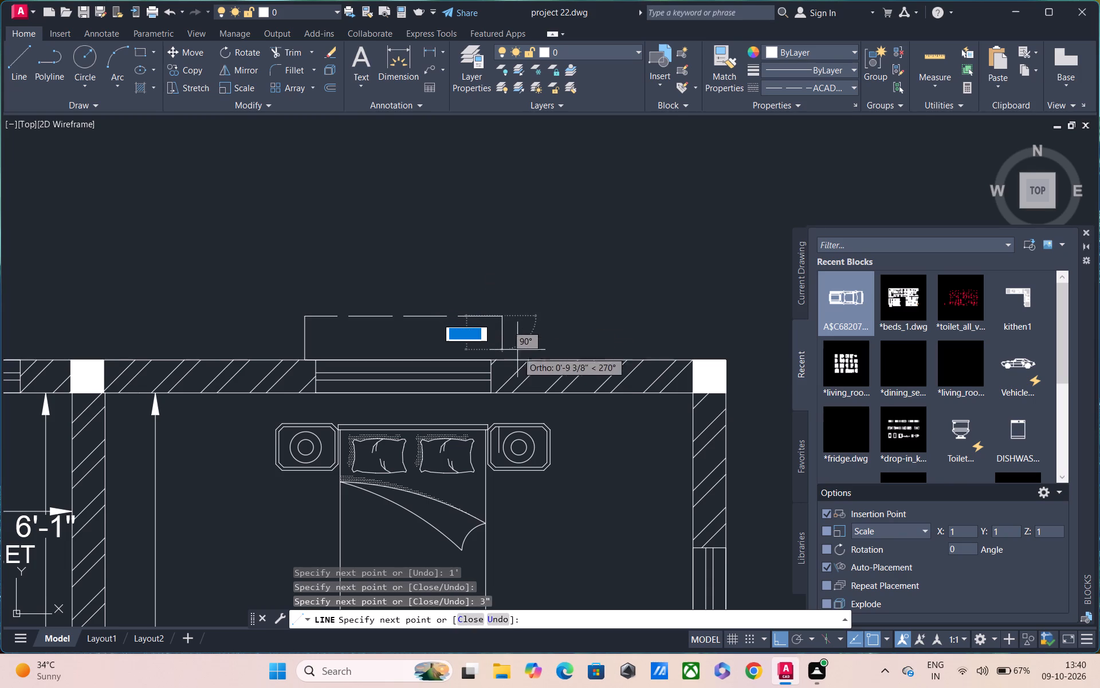
pyautogui.click(505, 358)
pyautogui.scroll(-1, 505, 358)
pyautogui.press('Escape')
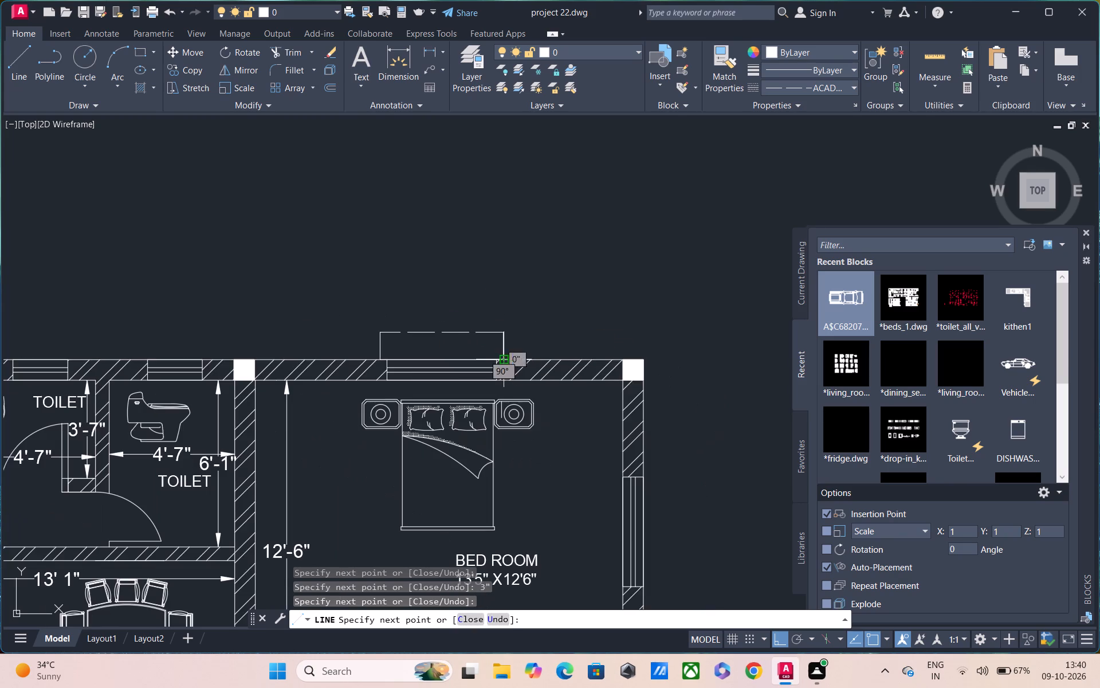
# Draw a dashed line outline outside the top window of the toilet beside the upper bedroom, 1' deep and extending 3" past each window end.
pyautogui.scroll(-1, 404, 320)
pyautogui.moveTo(404, 320); pyautogui.dragTo(552, 264, button='middle')
pyautogui.write('L')
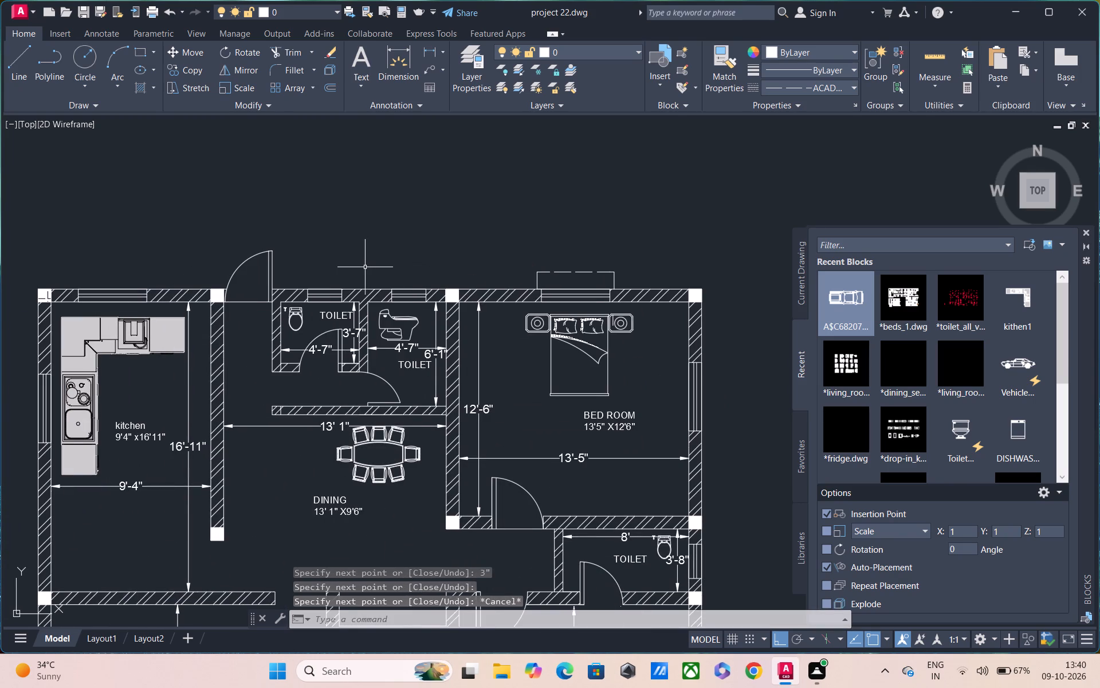
pyautogui.press('space')
pyautogui.scroll(1, 365, 267)
pyautogui.scroll(2, 422, 322)
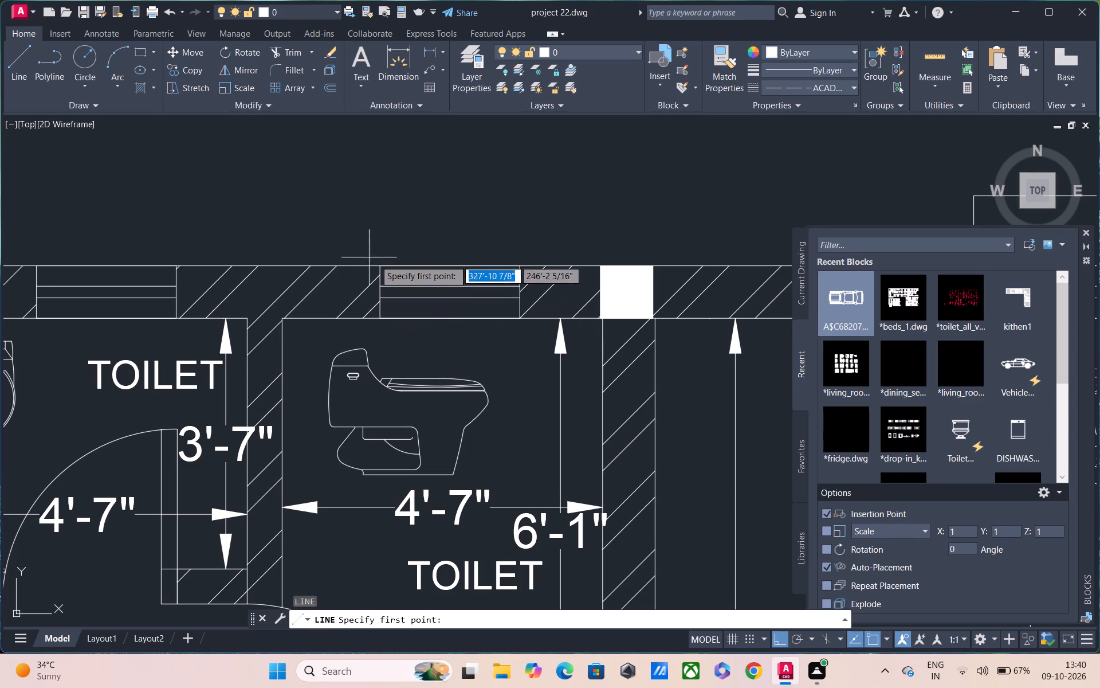
pyautogui.click(382, 266)
pyautogui.write('3"')
pyautogui.press('Return')
pyautogui.moveTo(353, 232); pyautogui.dragTo(353, 302, button='middle')
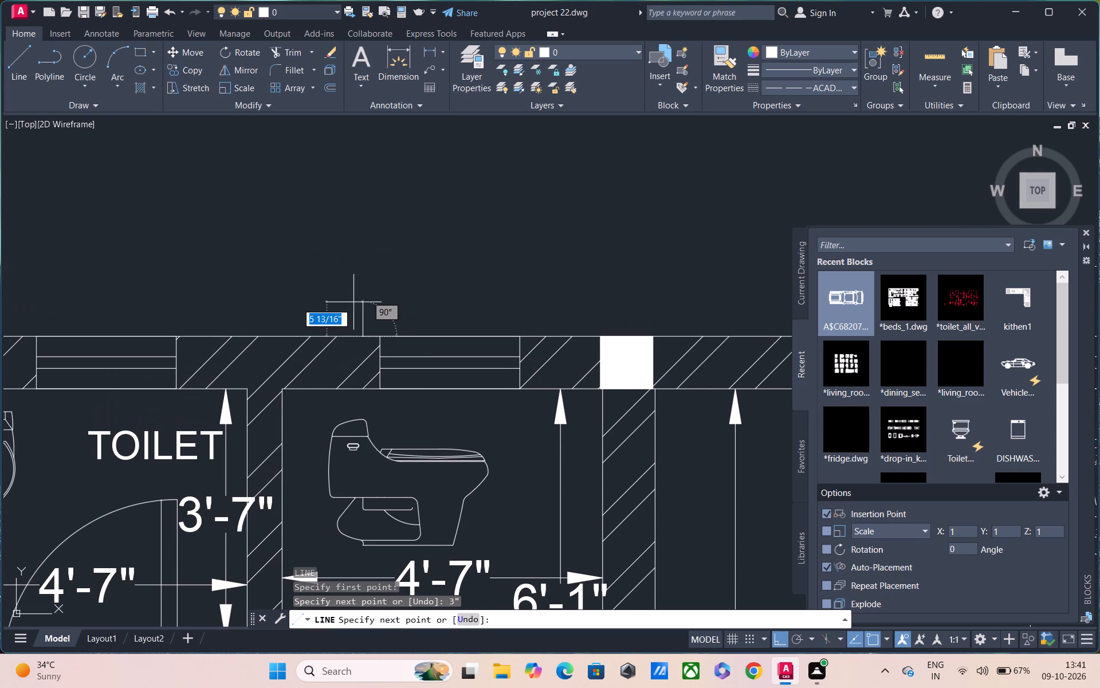
pyautogui.write("1'")
pyautogui.press('Return')
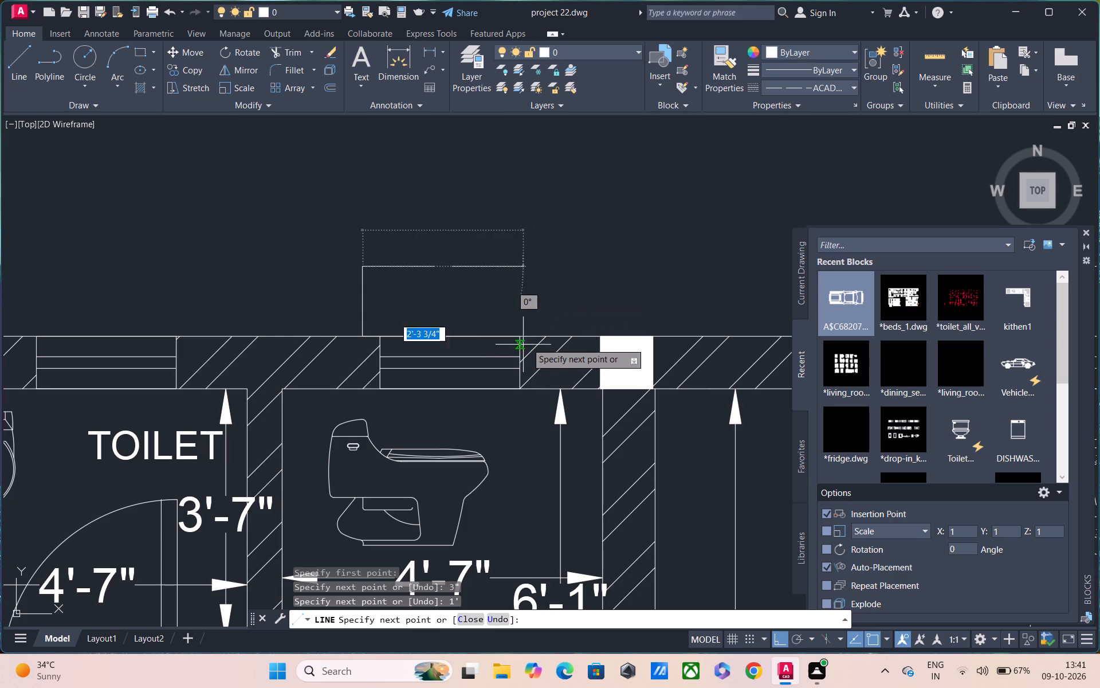
pyautogui.click(519, 268)
pyautogui.write('3"')
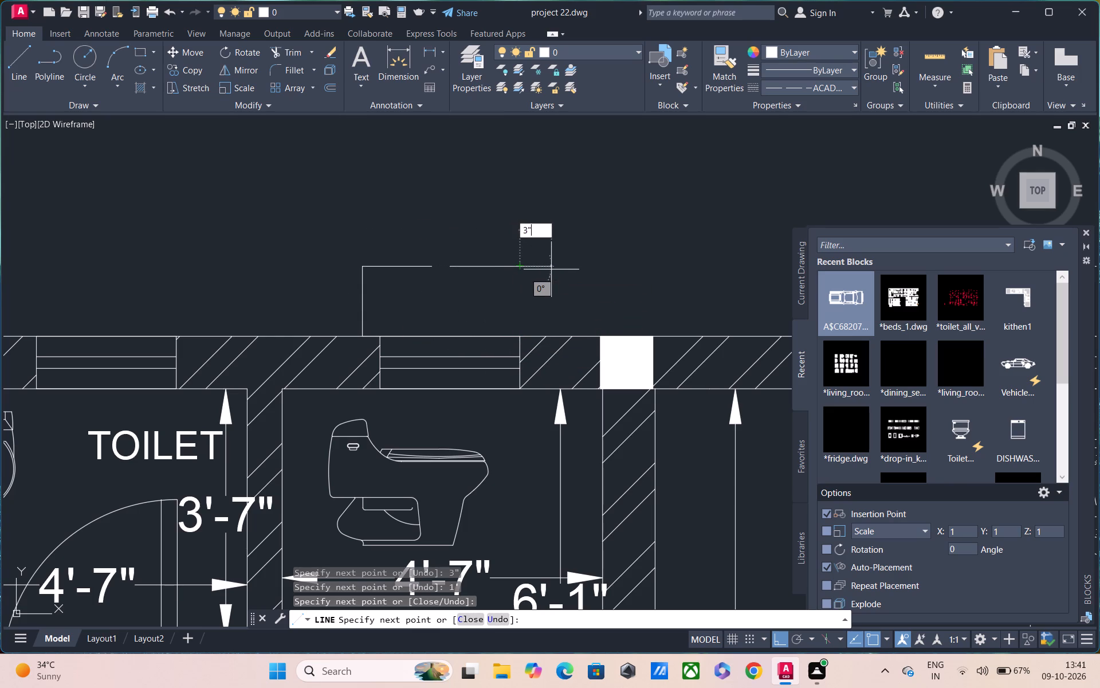
pyautogui.press('Return')
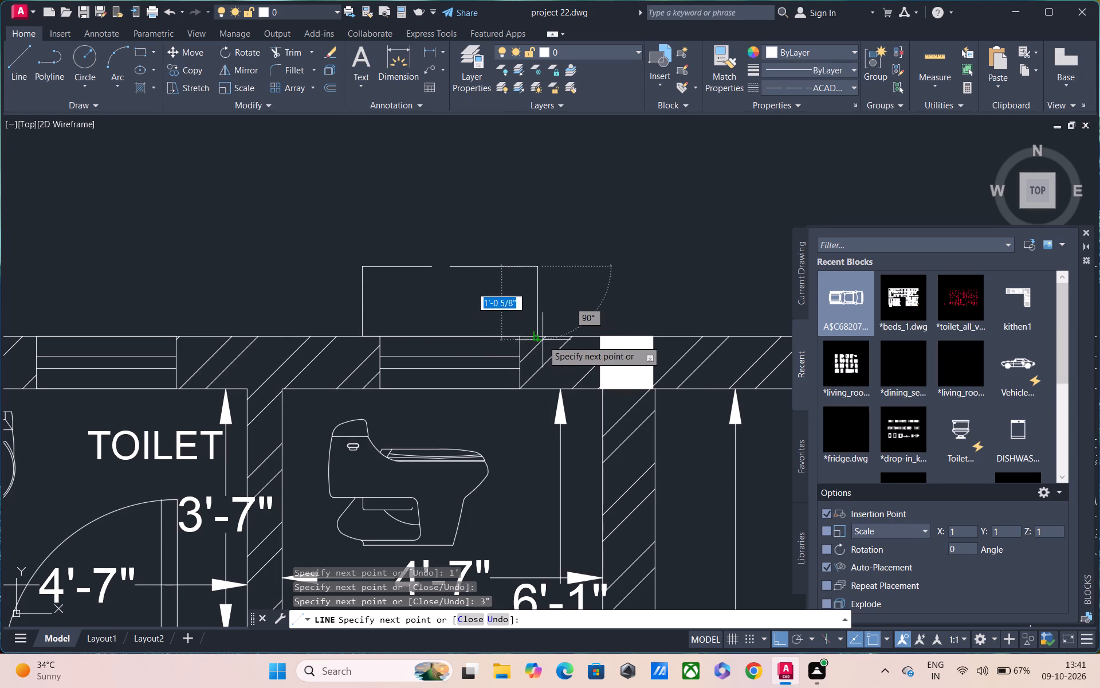
pyautogui.click(539, 336)
pyautogui.press('Escape')
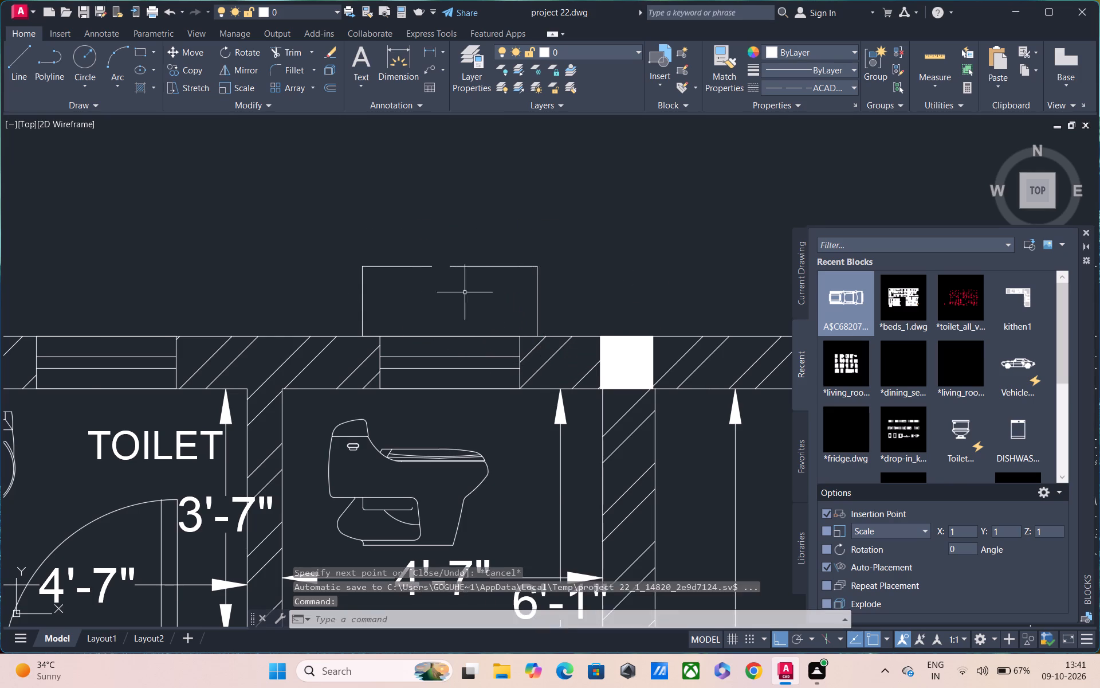
# Draw a dashed line outline outside the top window of the toilet nearest the outer door, 1' deep and extending 3" past each window end.
pyautogui.scroll(-1, 407, 239)
pyautogui.moveTo(435, 263); pyautogui.dragTo(623, 267, button='middle')
pyautogui.write('L;')
pyautogui.press('space')
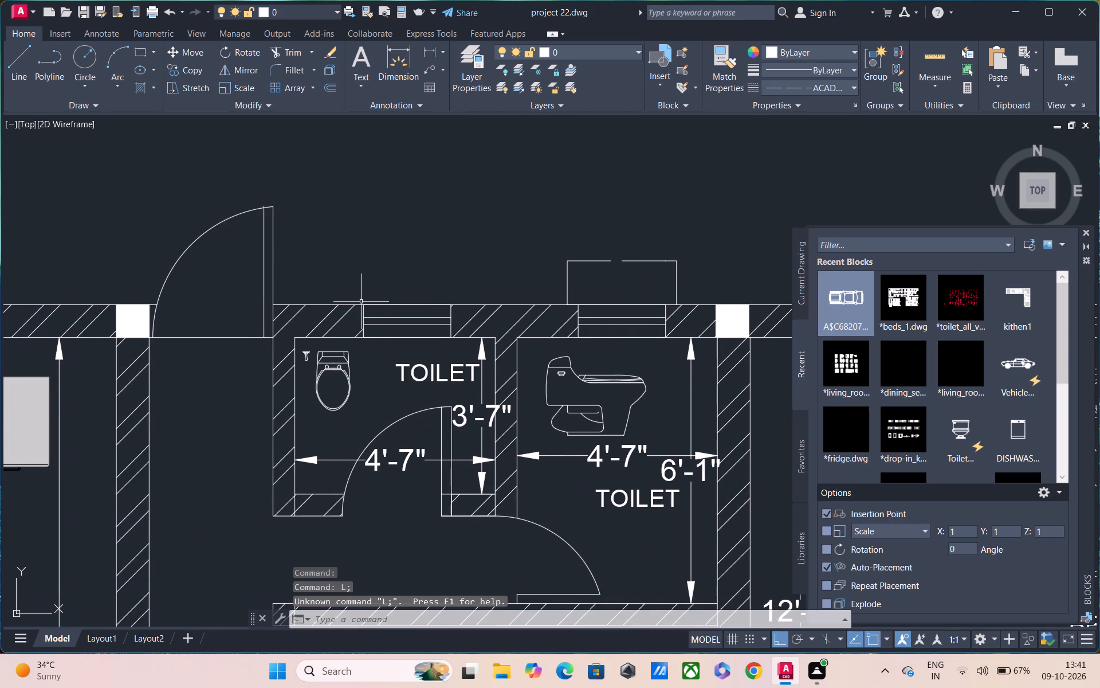
pyautogui.write('L')
pyautogui.press('space')
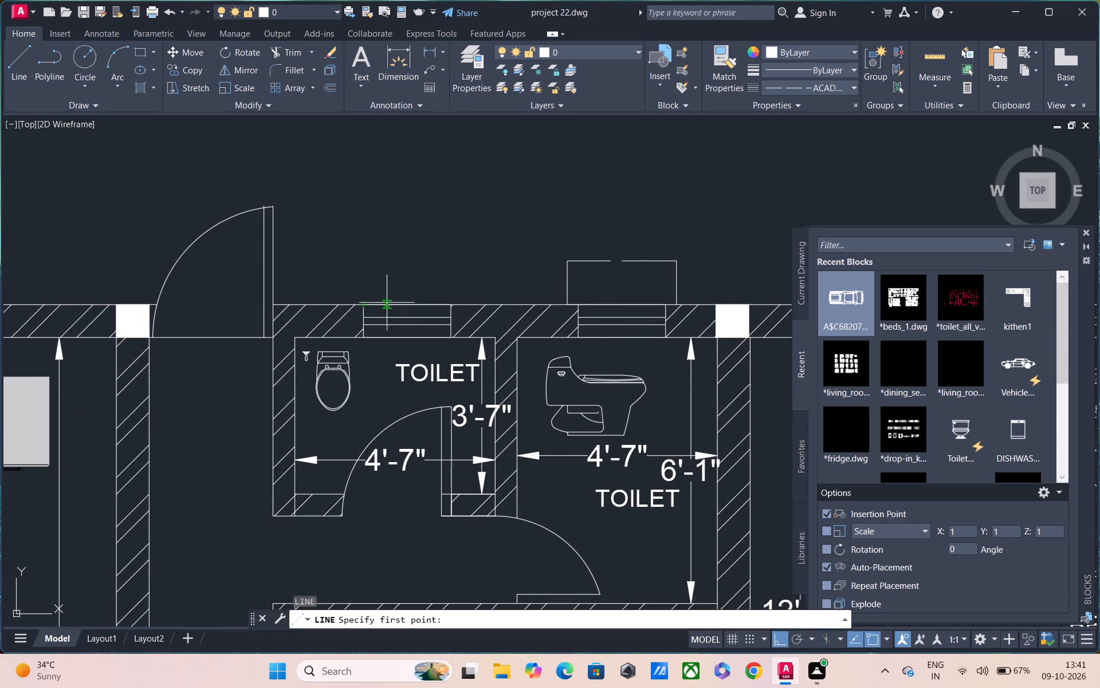
pyautogui.click(367, 309)
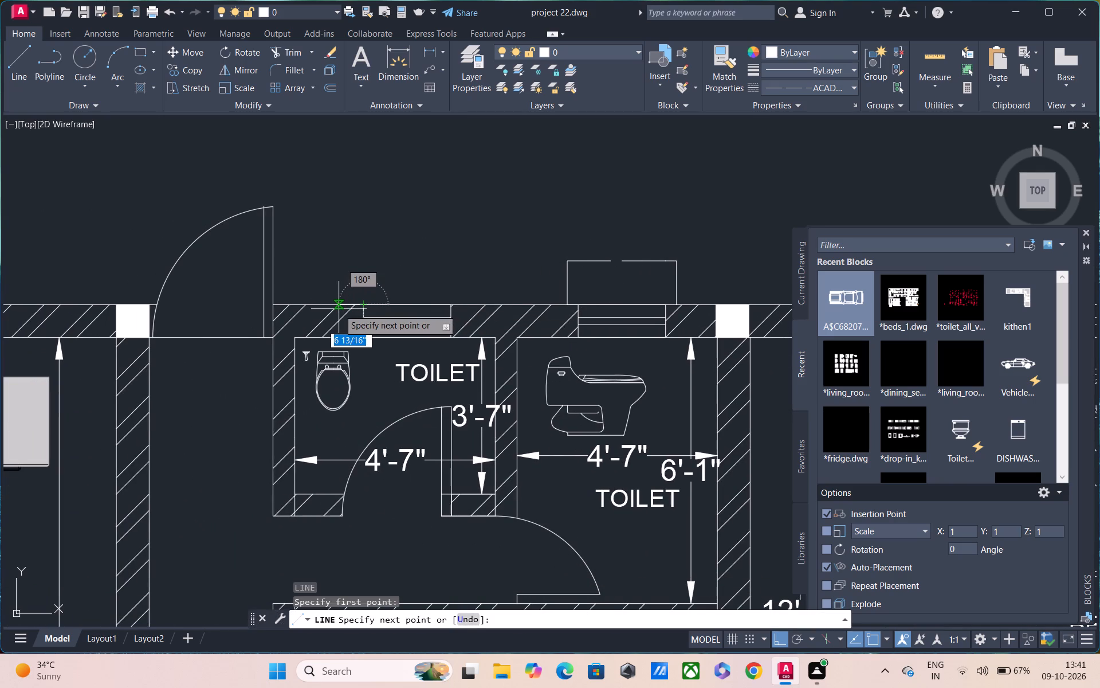
pyautogui.write('3"')
pyautogui.press('Return')
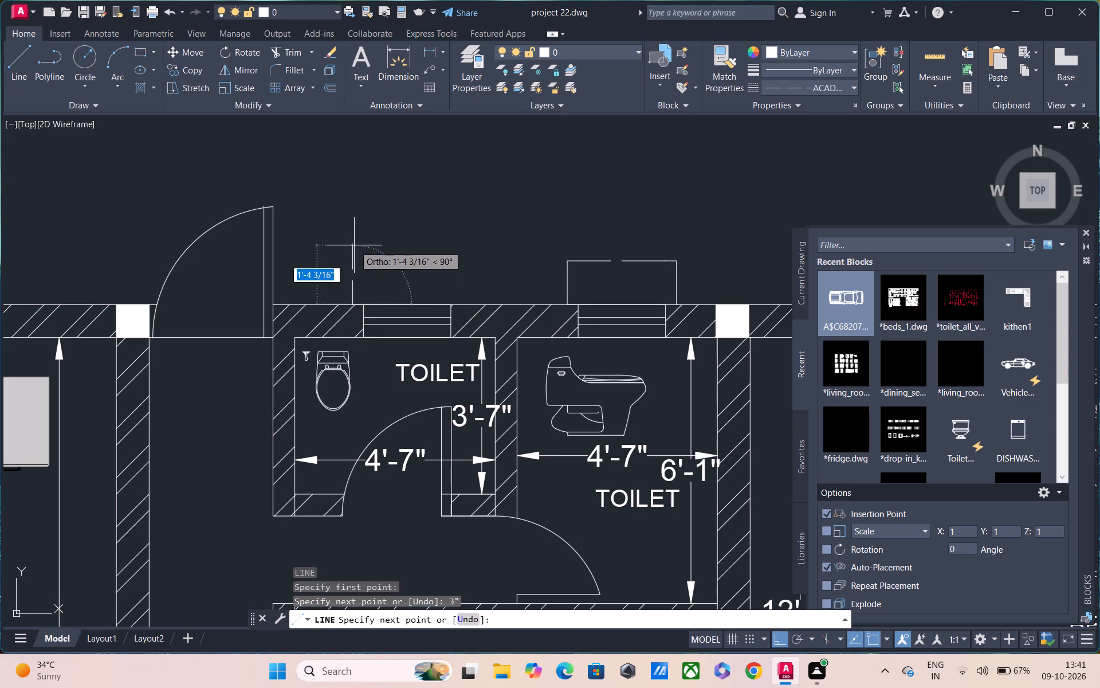
pyautogui.write("1'")
pyautogui.press('Return')
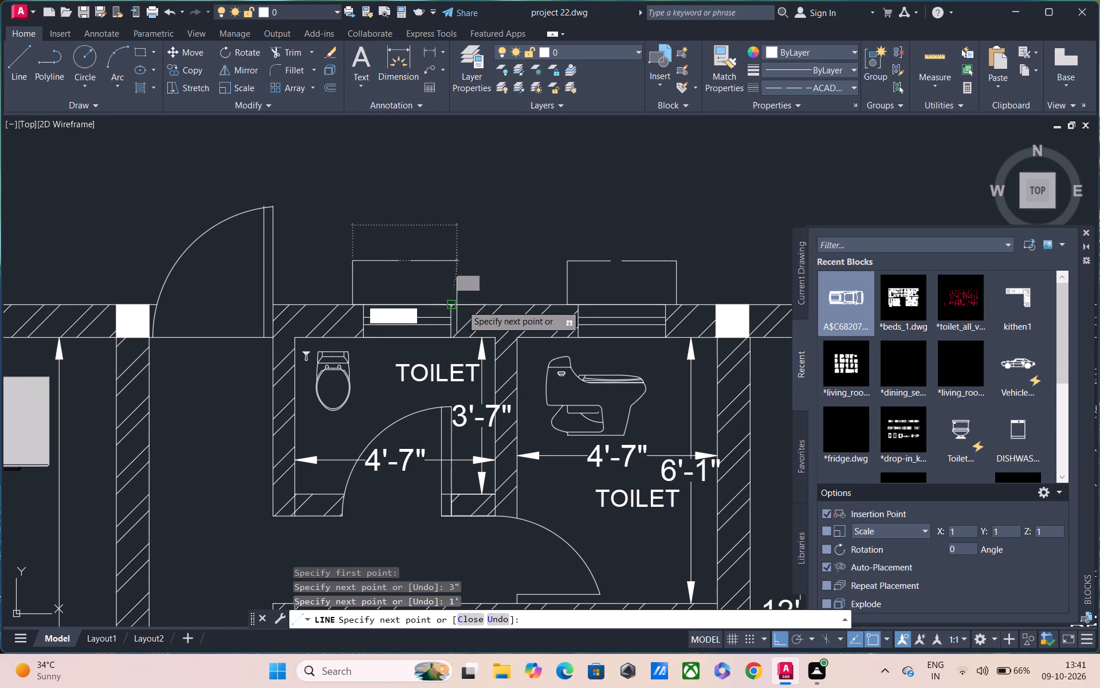
pyautogui.click(454, 261)
pyautogui.write('3"')
pyautogui.press('Return')
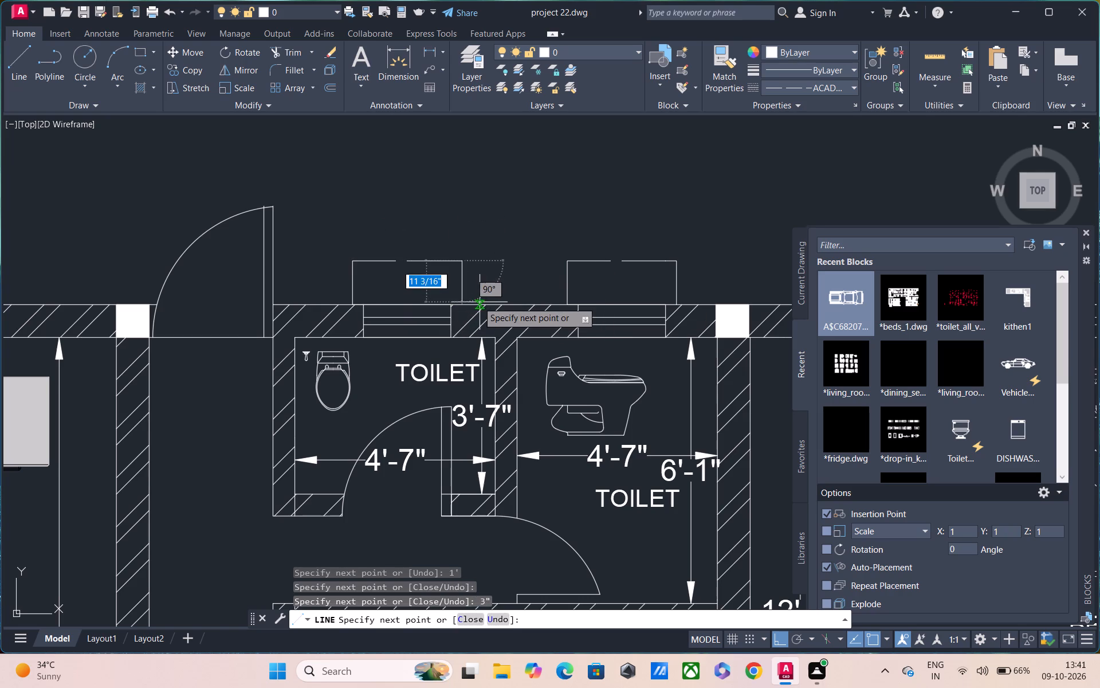
pyautogui.scroll(2, 443, 309)
pyautogui.click(491, 298)
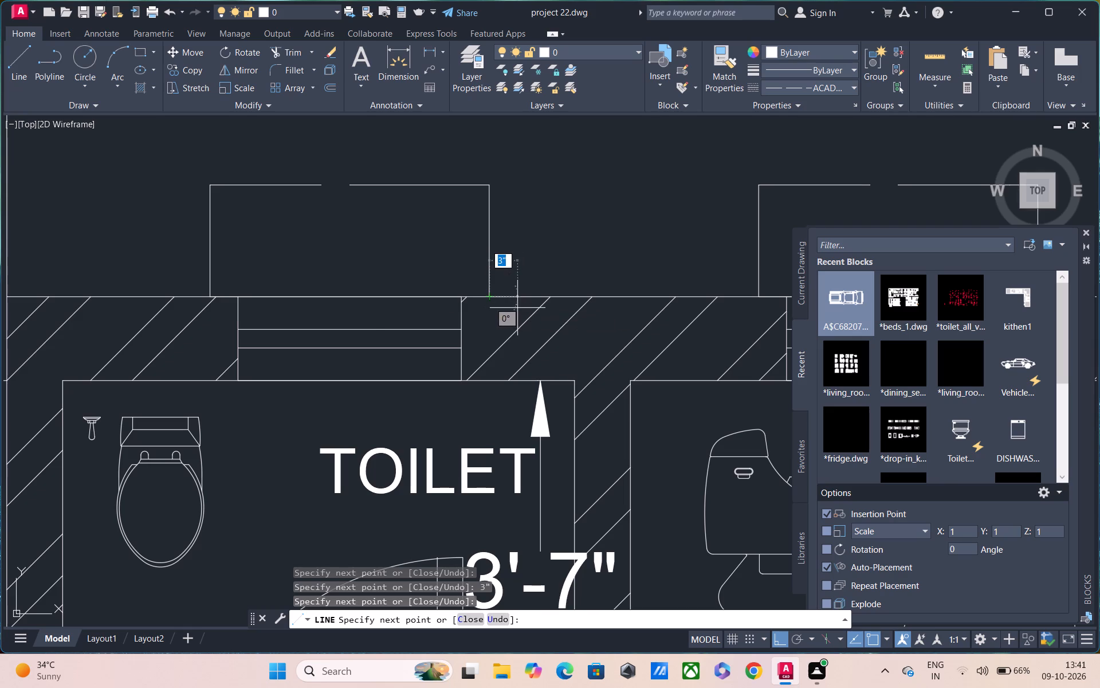
pyautogui.press('Escape')
# Draw a dashed line outline outside the kitchen's top window, 1' deep and extending 3" past each window end, ending back at the wall.
pyautogui.scroll(-2, 462, 303)
pyautogui.moveTo(391, 298); pyautogui.dragTo(580, 268, button='middle')
pyautogui.scroll(-2, 538, 280)
pyautogui.moveTo(376, 310); pyautogui.dragTo(381, 312, button='middle')
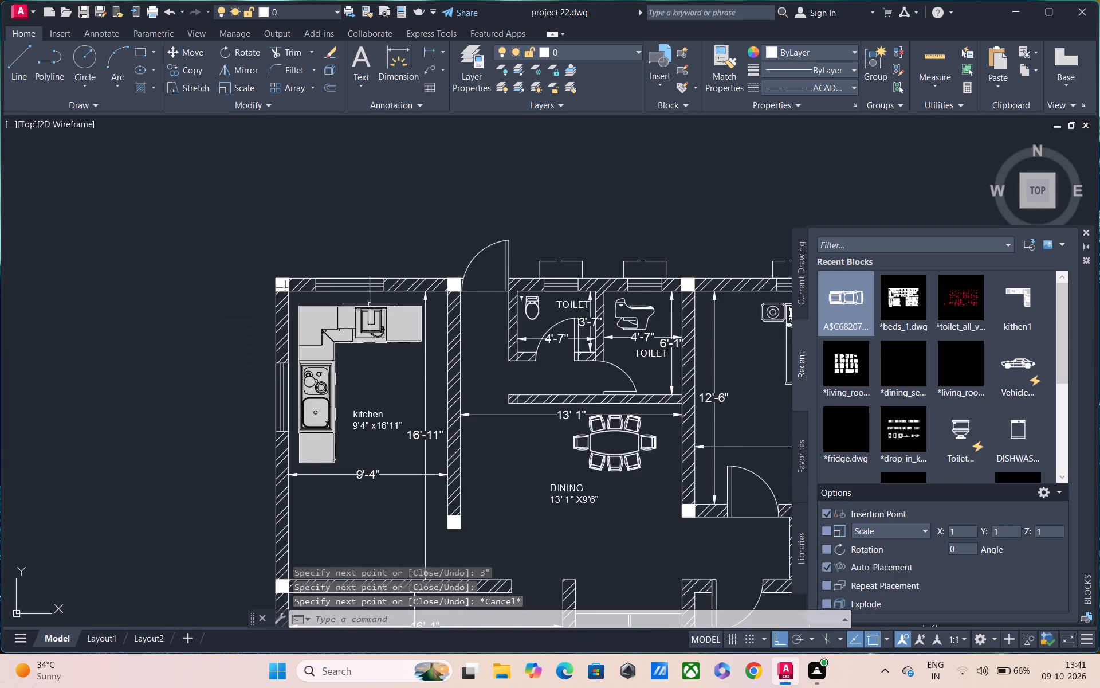
pyautogui.moveTo(381, 312); pyautogui.dragTo(411, 337, button='middle')
pyautogui.write('L')
pyautogui.press('space')
pyautogui.scroll(2, 341, 317)
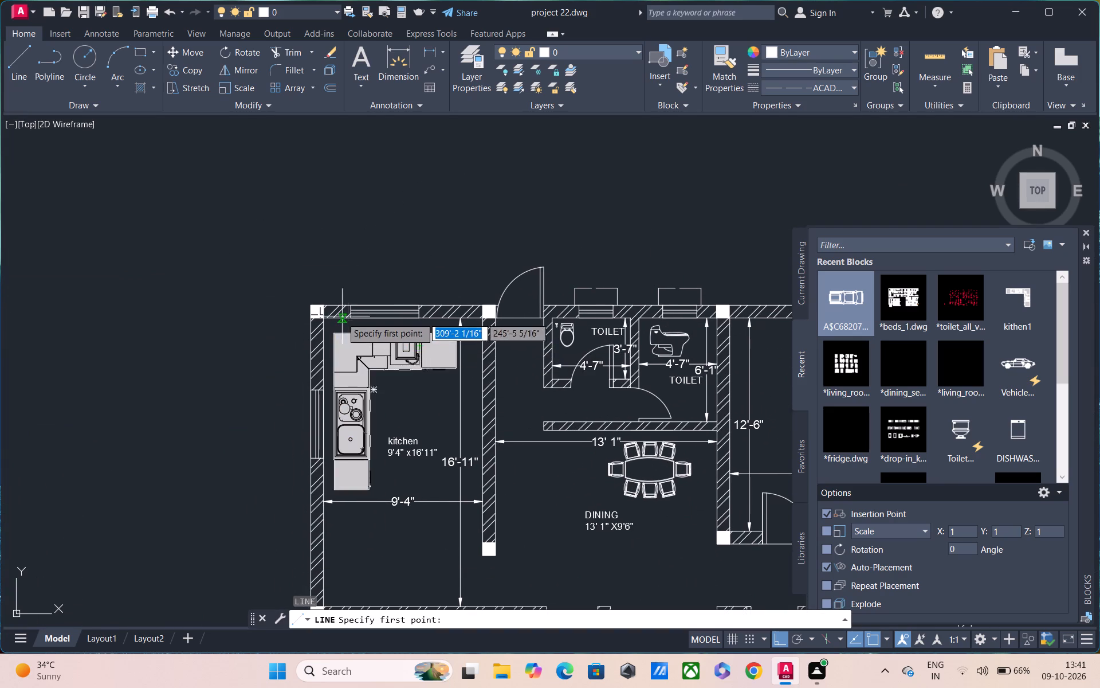
pyautogui.click(363, 289)
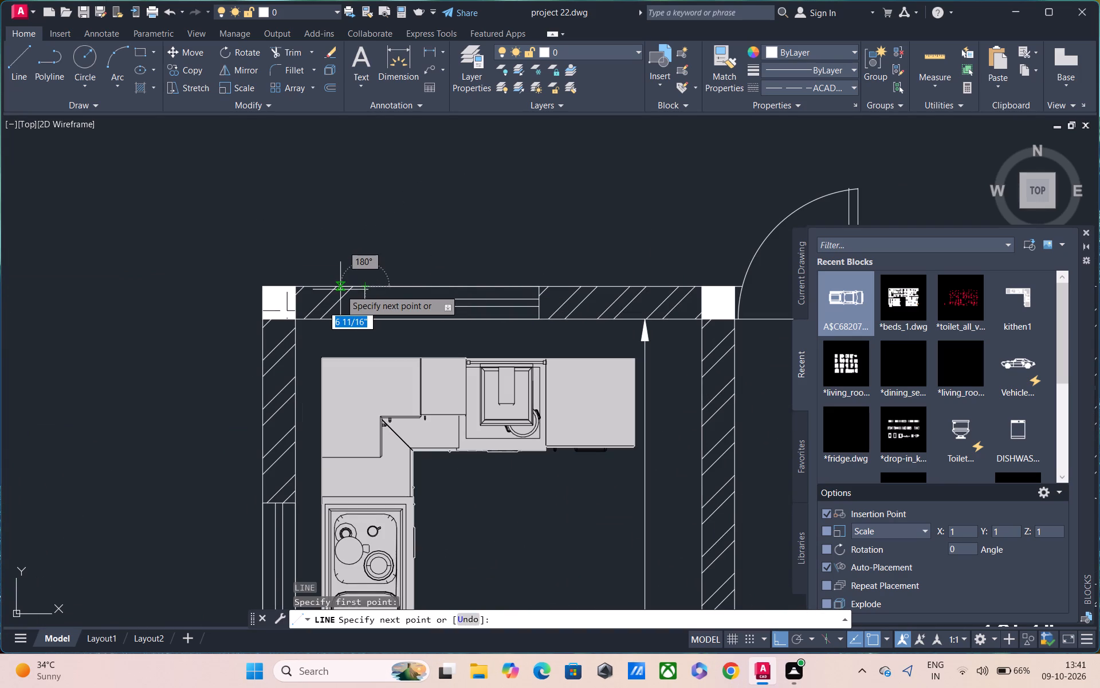
pyautogui.write('3"')
pyautogui.press('Return')
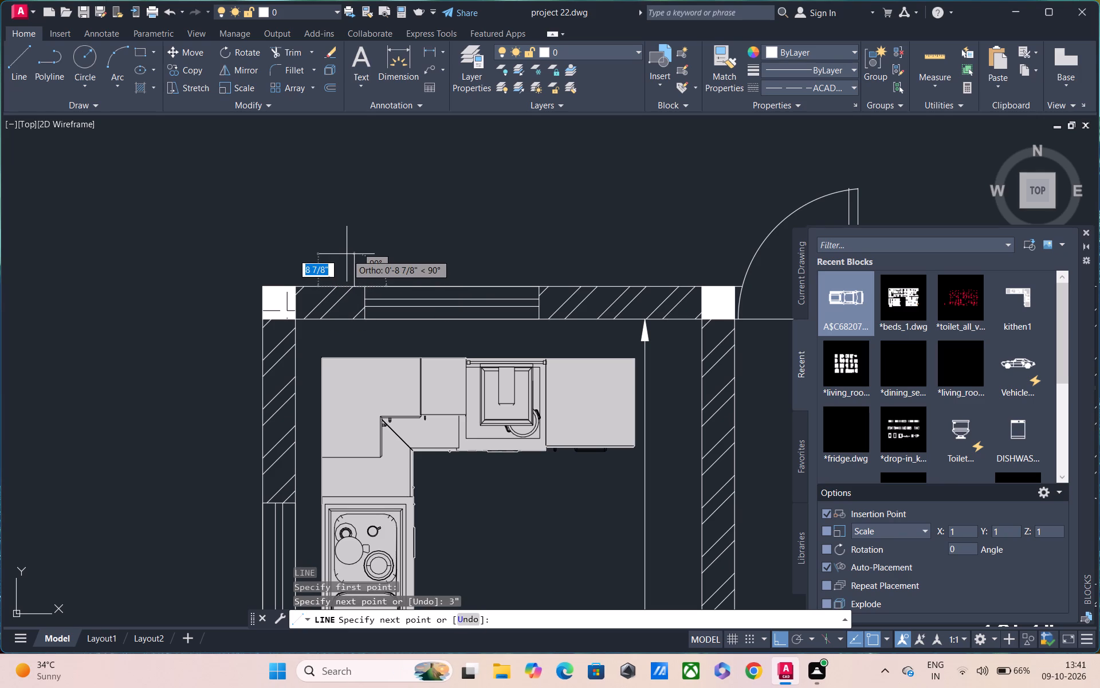
pyautogui.write("1'")
pyautogui.press('Return')
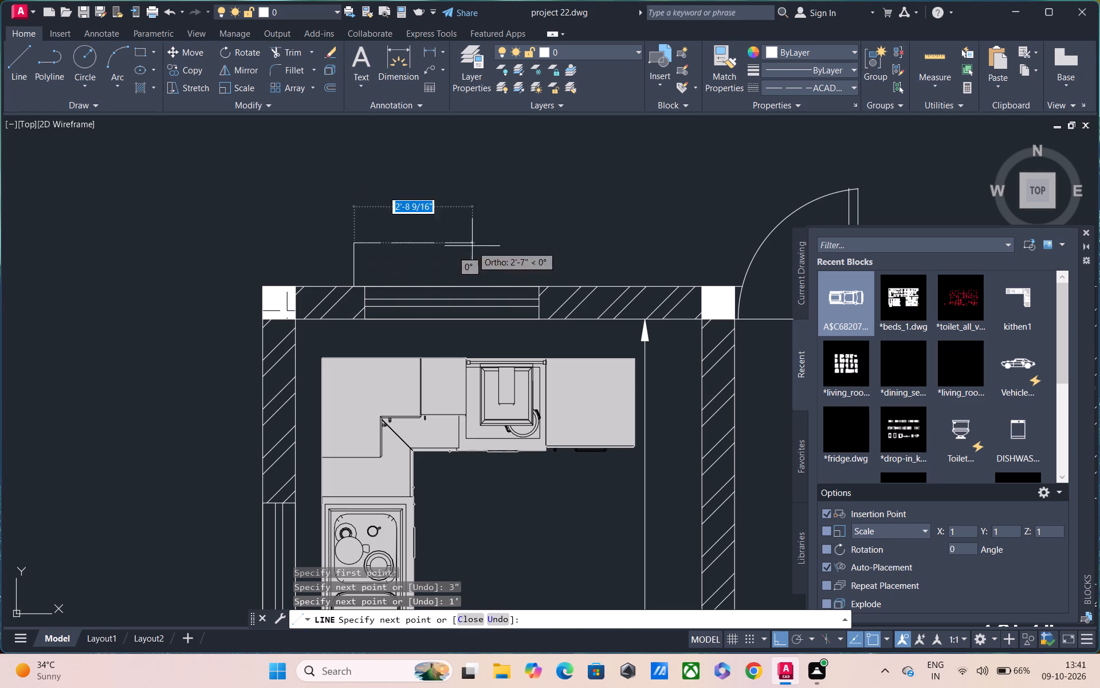
pyautogui.click(537, 244)
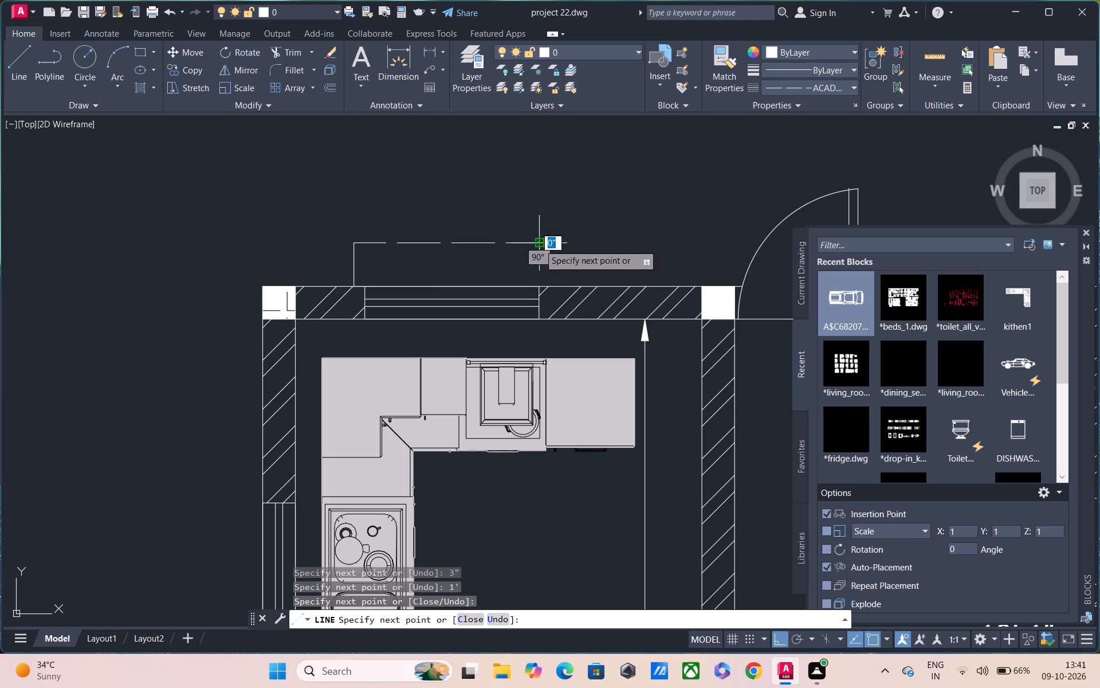
pyautogui.write('3"')
pyautogui.press('Return')
pyautogui.scroll(2, 553, 295)
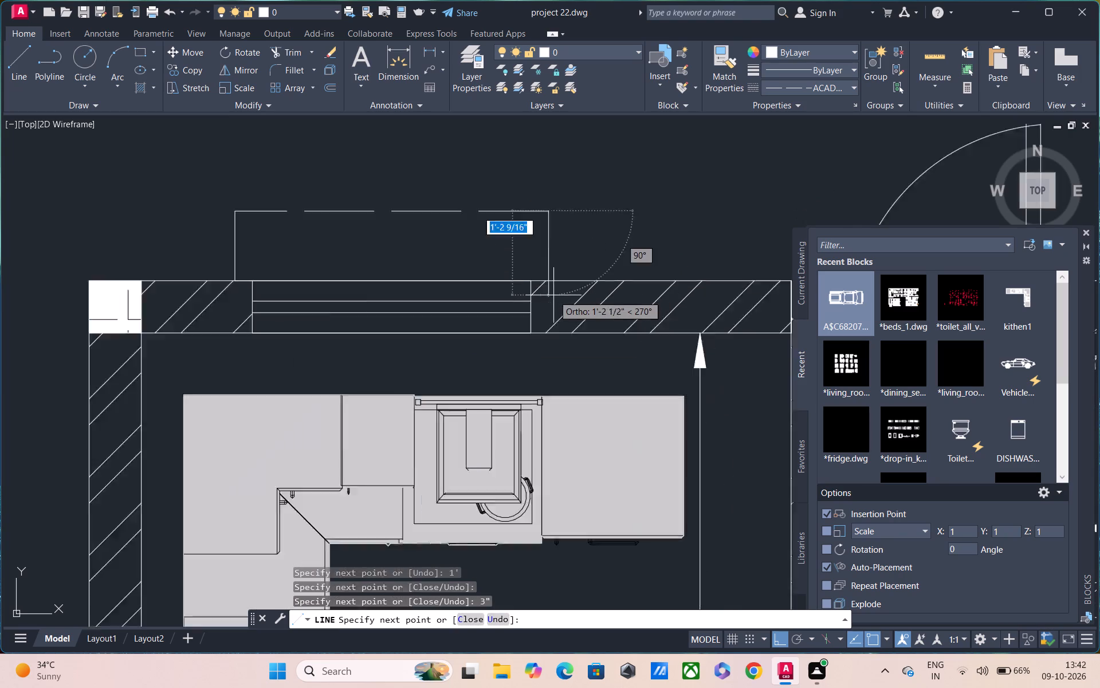
pyautogui.scroll(1, 553, 295)
pyautogui.click(543, 260)
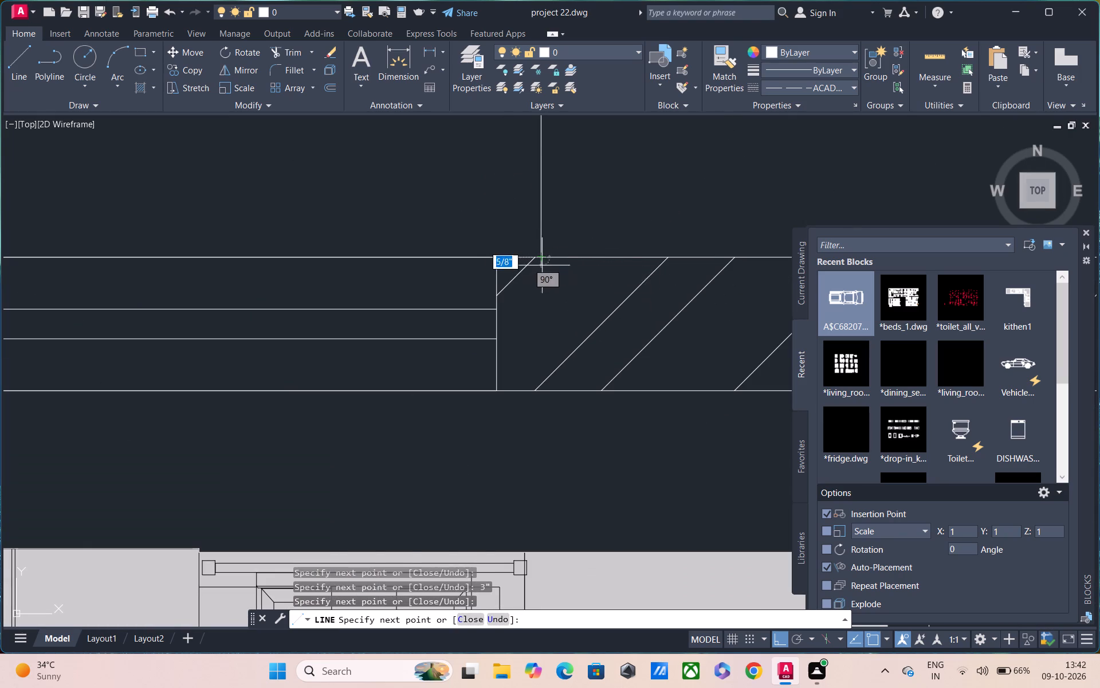
pyautogui.scroll(-2, 544, 268)
pyautogui.press('Escape')
# Draw a dashed line outline outside the kitchen's left window, 1' deep and extending 3" past each window end, ending back at the wall.
pyautogui.moveTo(533, 279); pyautogui.dragTo(556, 62, button='middle')
pyautogui.scroll(-2, 555, 68)
pyautogui.scroll(-2, 517, 228)
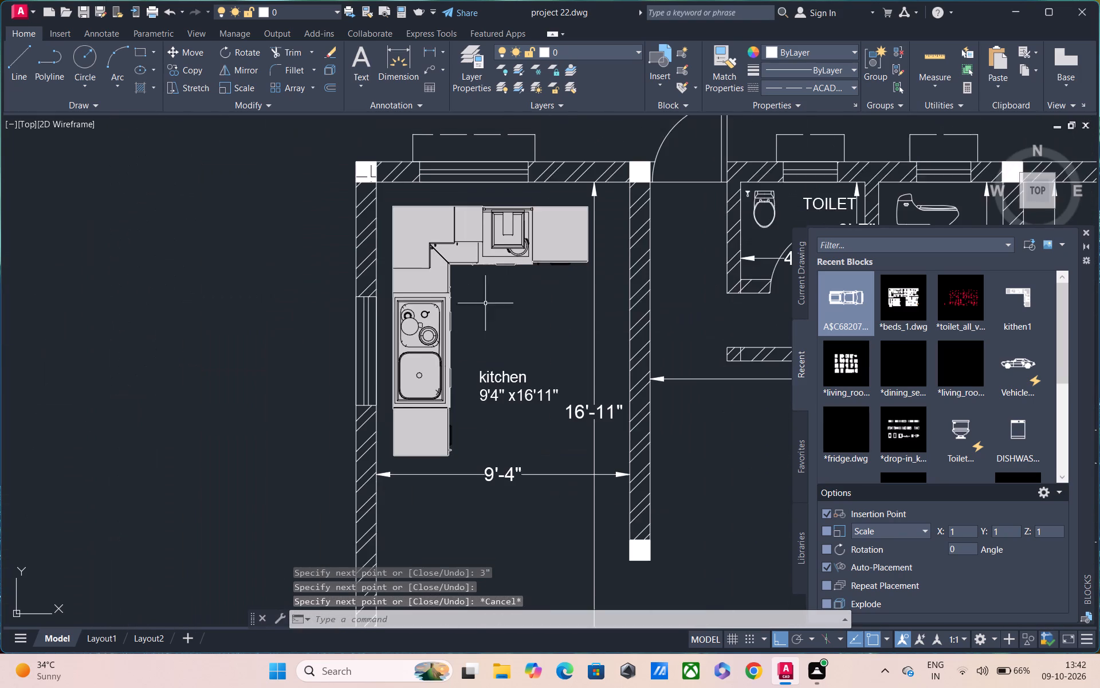
pyautogui.moveTo(477, 315); pyautogui.dragTo(497, 263, button='middle')
pyautogui.write('L')
pyautogui.press('space')
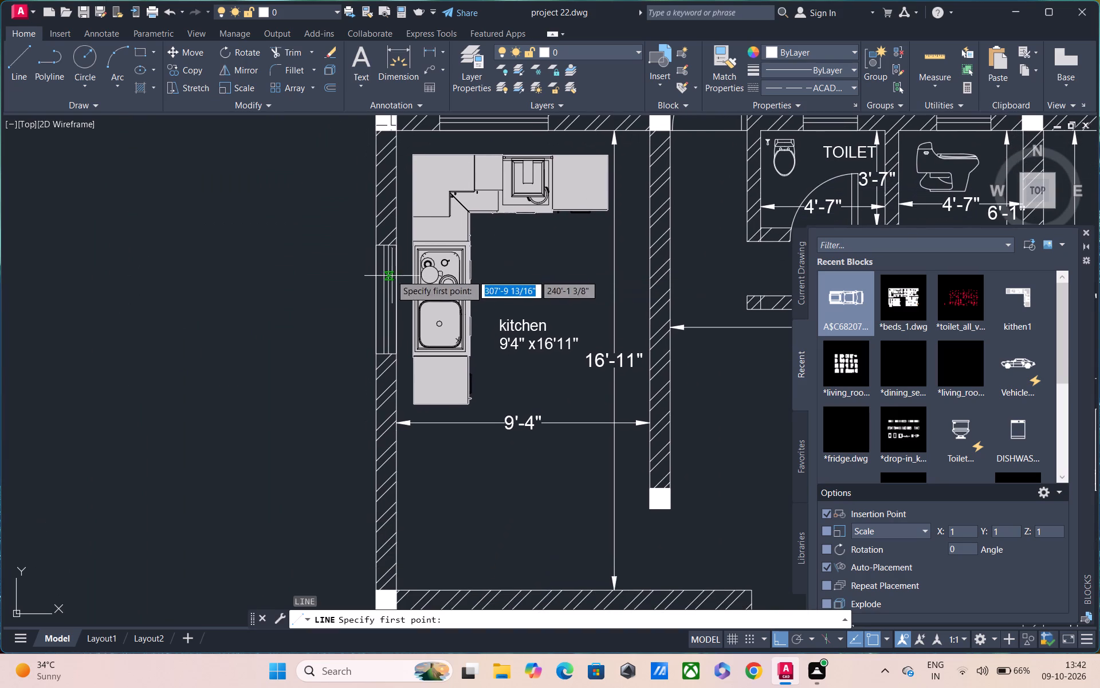
pyautogui.scroll(2, 389, 257)
pyautogui.click(352, 229)
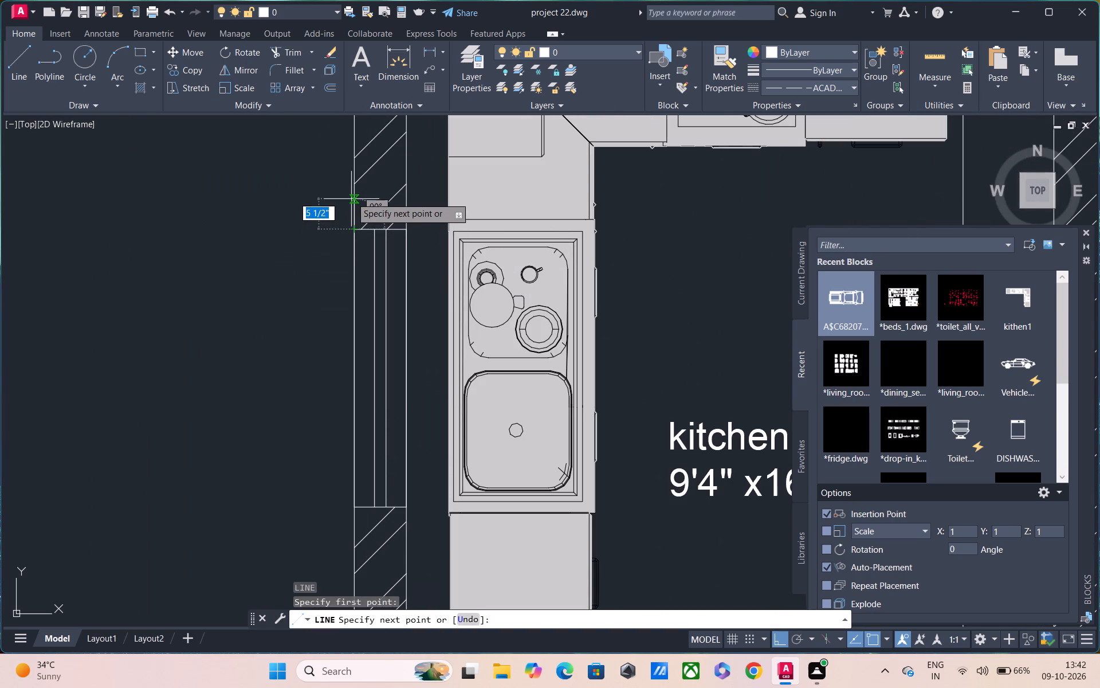
pyautogui.write('3"')
pyautogui.press('Return')
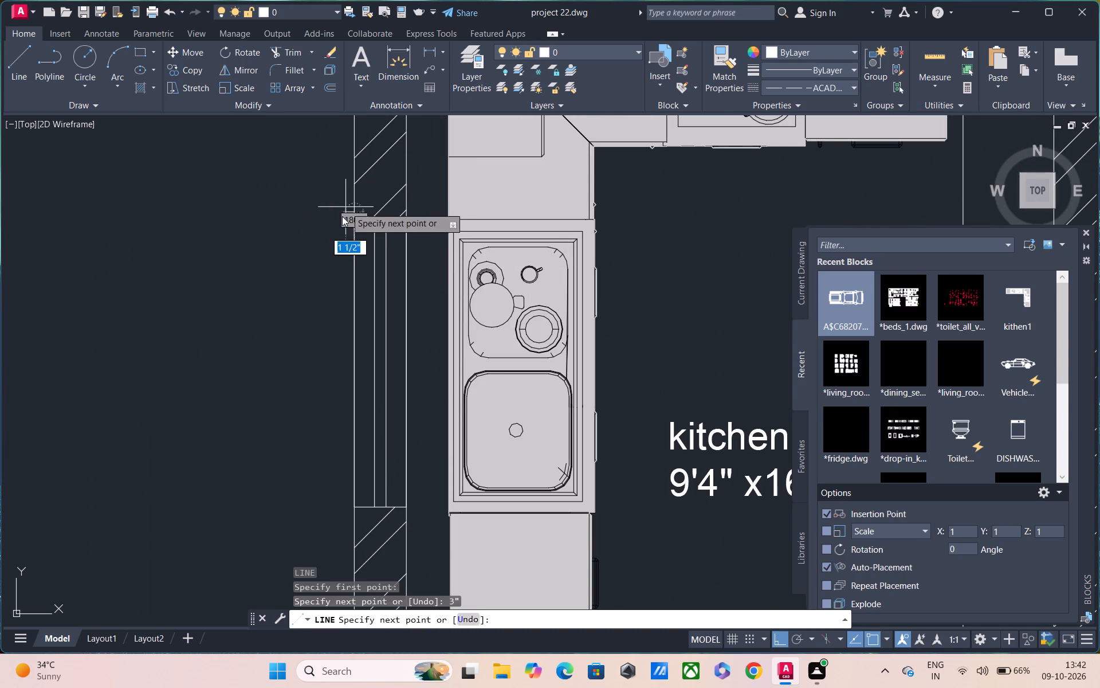
pyautogui.moveTo(289, 213); pyautogui.dragTo(310, 153, button='middle')
pyautogui.scroll(-1, 289, 241)
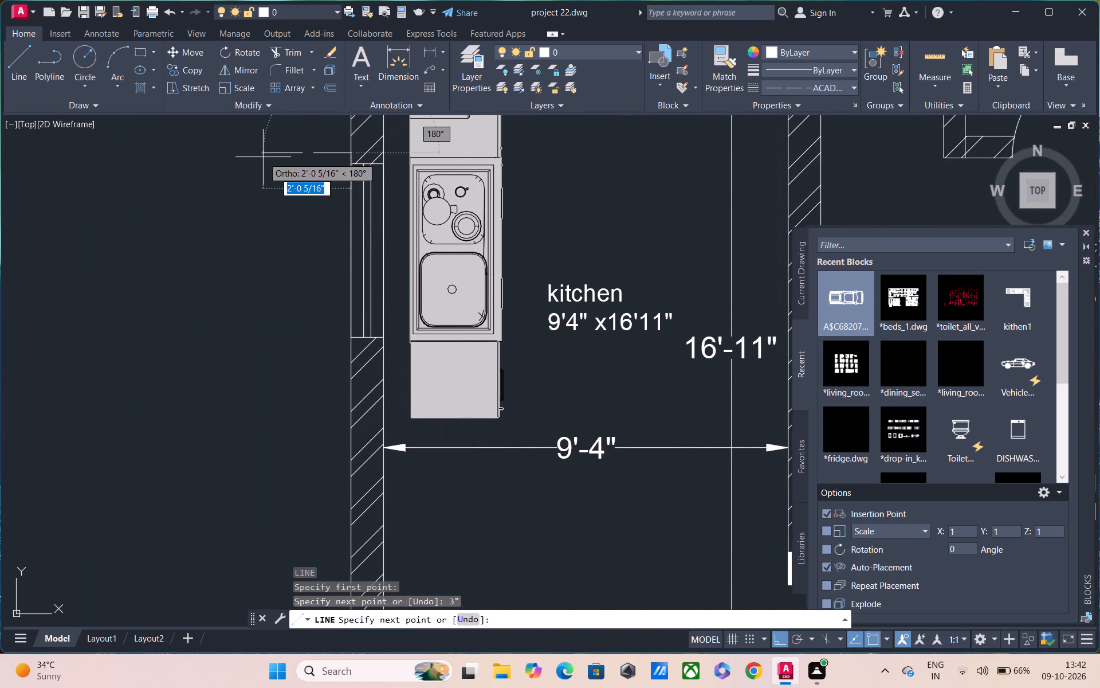
pyautogui.write("1'")
pyautogui.press('Return')
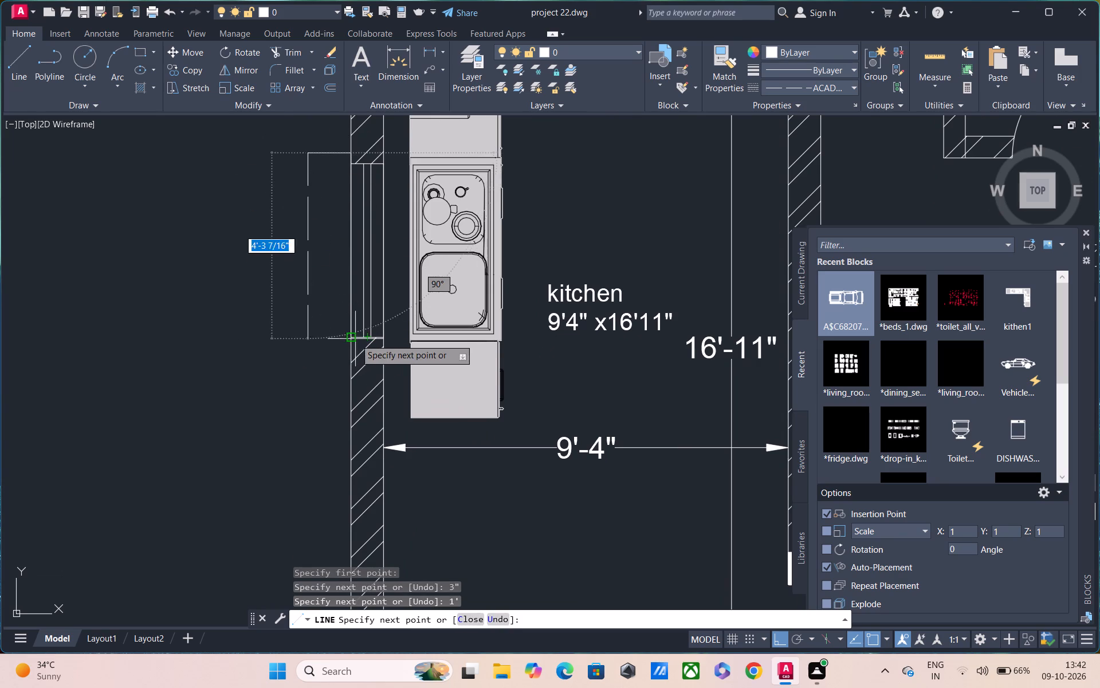
pyautogui.click(325, 340)
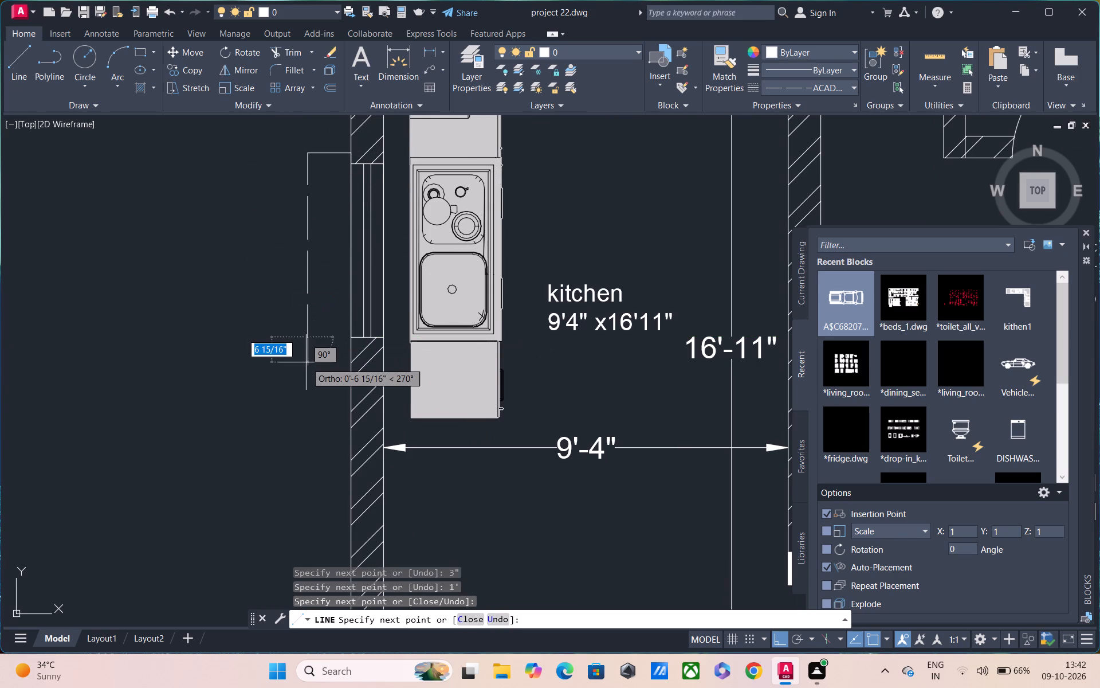
pyautogui.write('3"')
pyautogui.press('Return')
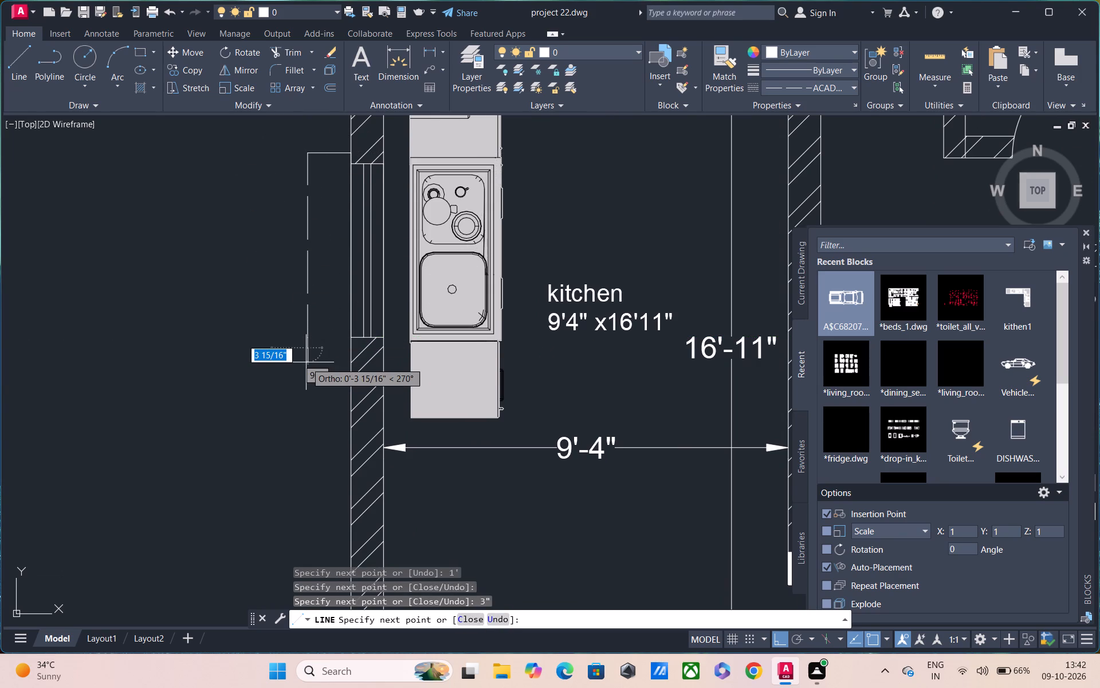
pyautogui.scroll(3, 363, 351)
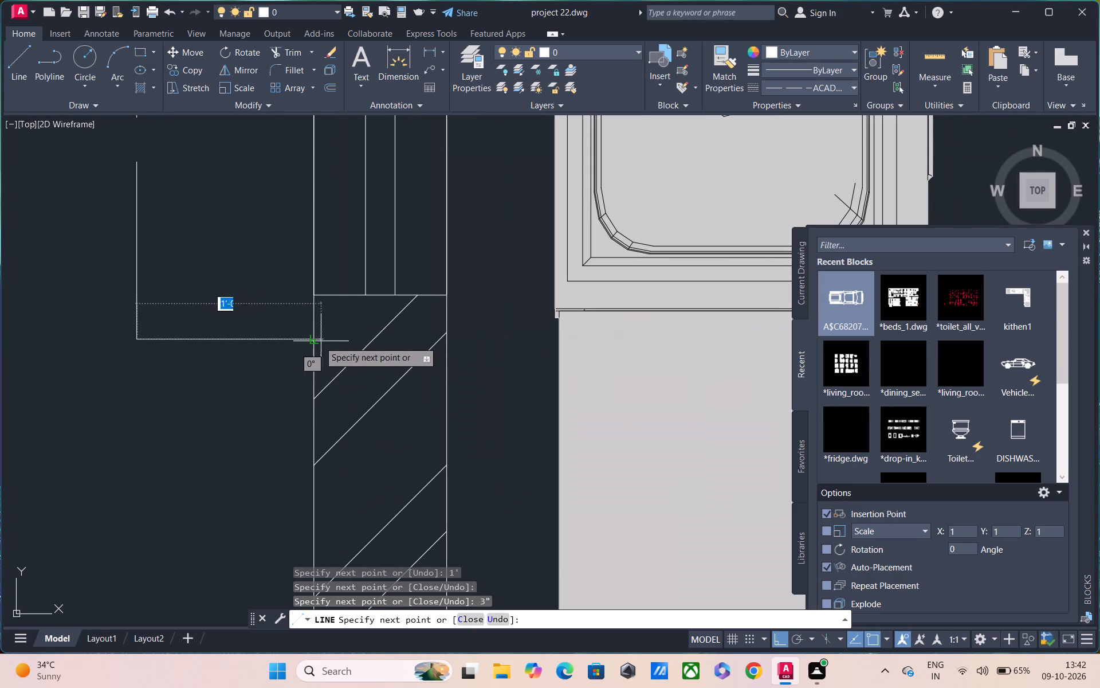
pyautogui.click(318, 341)
pyautogui.scroll(-3, 319, 356)
pyautogui.press('Escape')
# Draw a dashed line outline outside the living room's left window, 1' deep and extending 3" past each window end, ending back at the wall.
pyautogui.scroll(-2, 252, 374)
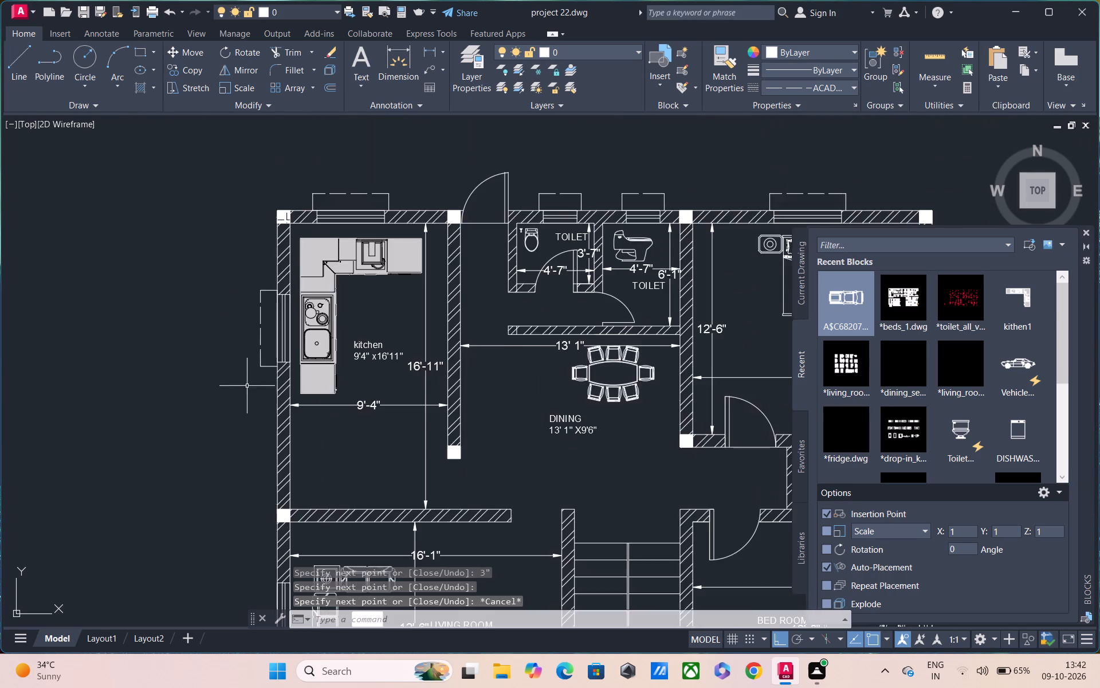
pyautogui.moveTo(245, 388); pyautogui.dragTo(272, 202, button='middle')
pyautogui.moveTo(277, 369); pyautogui.dragTo(286, 288, button='middle')
pyautogui.write('L')
pyautogui.press('space')
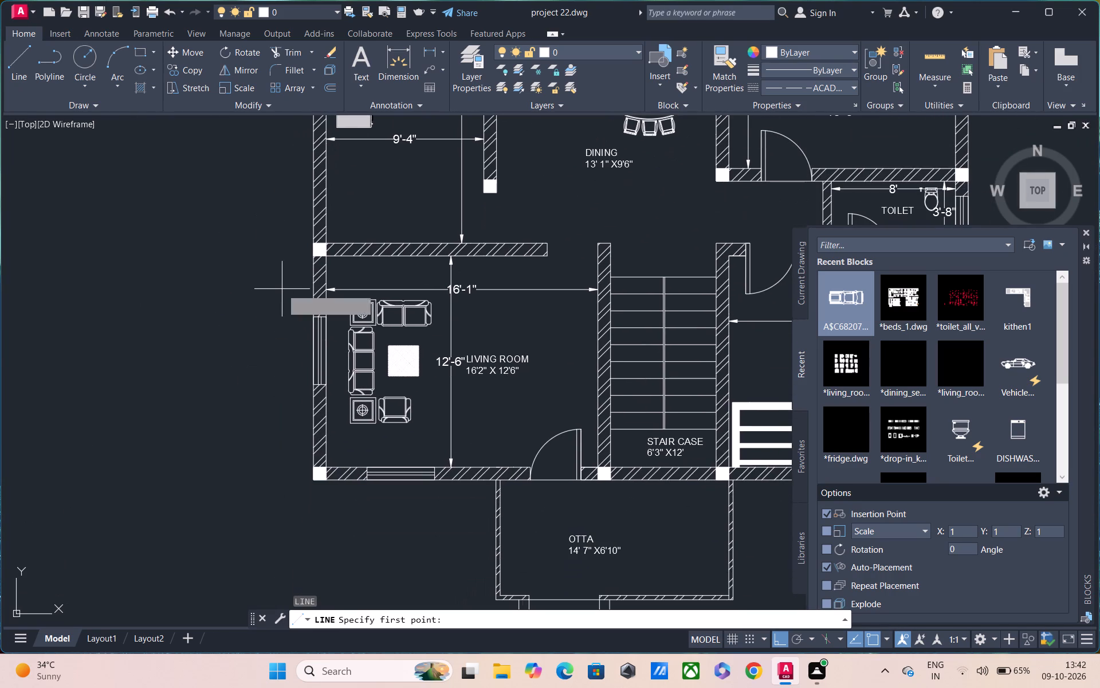
pyautogui.scroll(3, 311, 320)
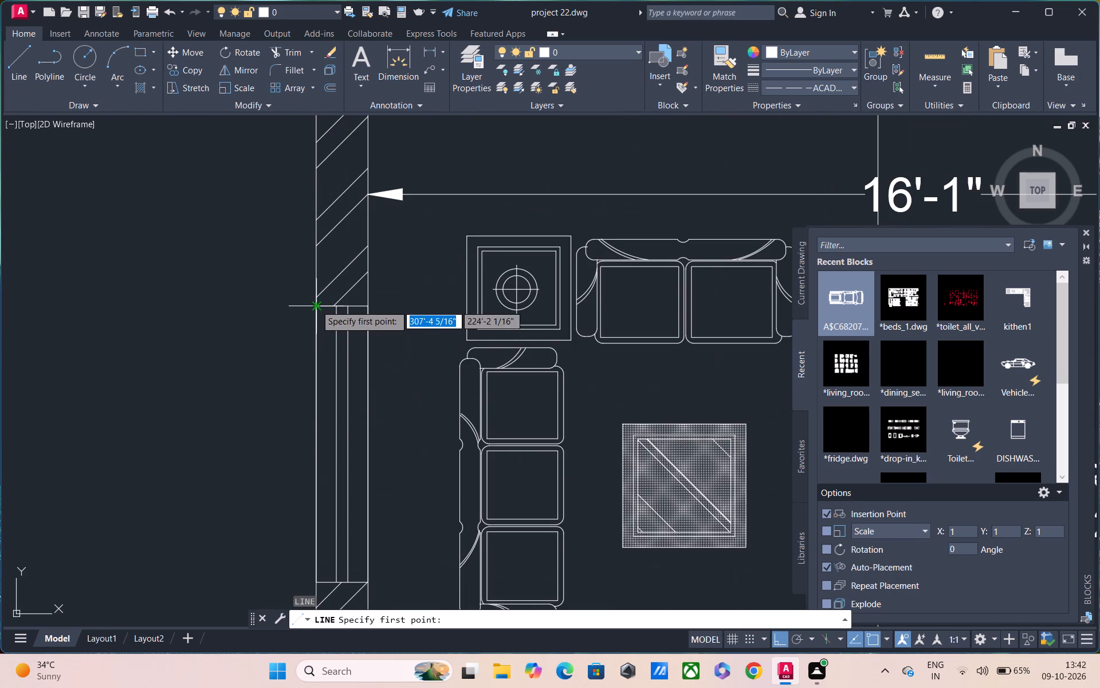
pyautogui.click(316, 305)
pyautogui.write('3"')
pyautogui.press('Return')
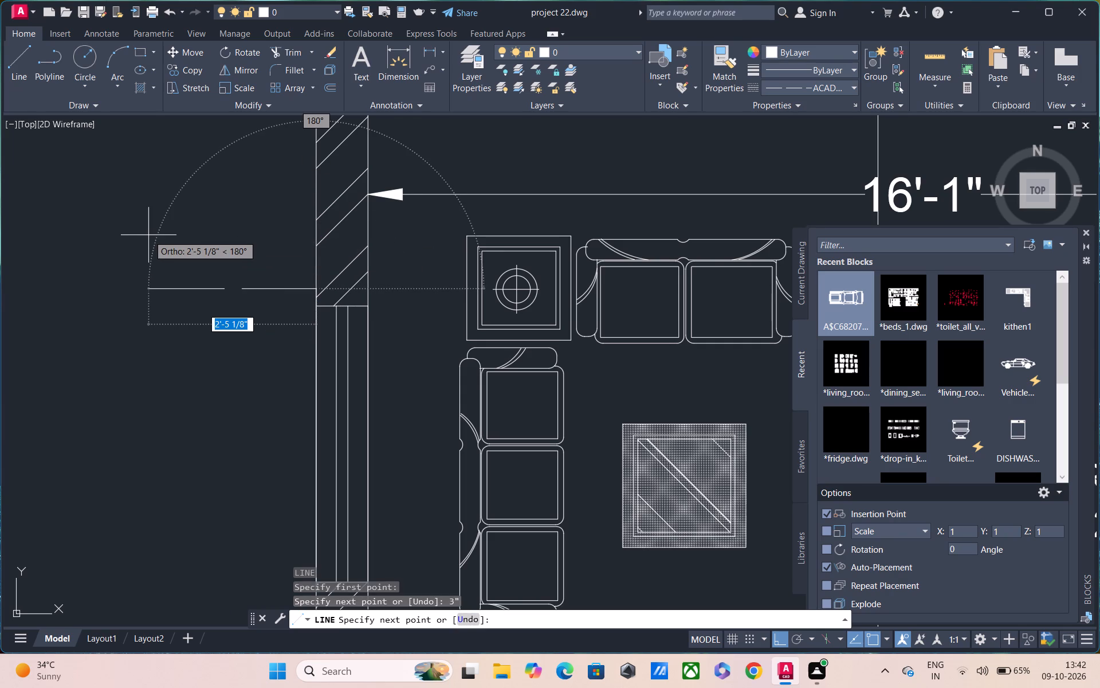
pyautogui.write("1'")
pyautogui.press('space')
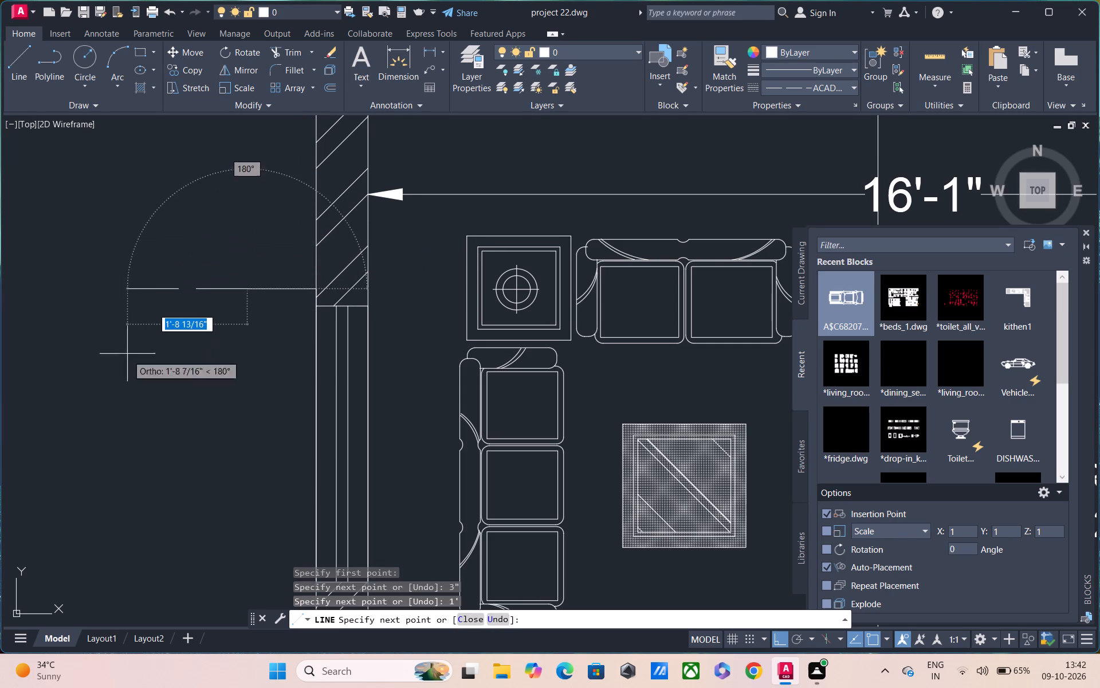
pyautogui.moveTo(127, 400); pyautogui.dragTo(142, 263, button='middle')
pyautogui.scroll(-1, 160, 280)
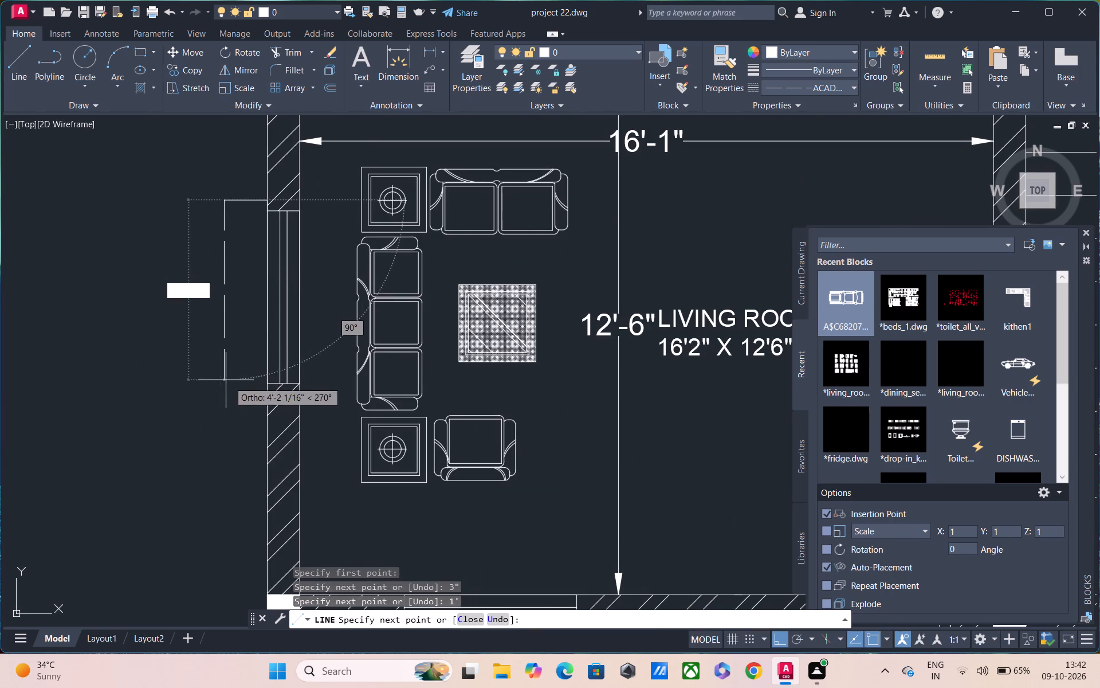
pyautogui.click(226, 380)
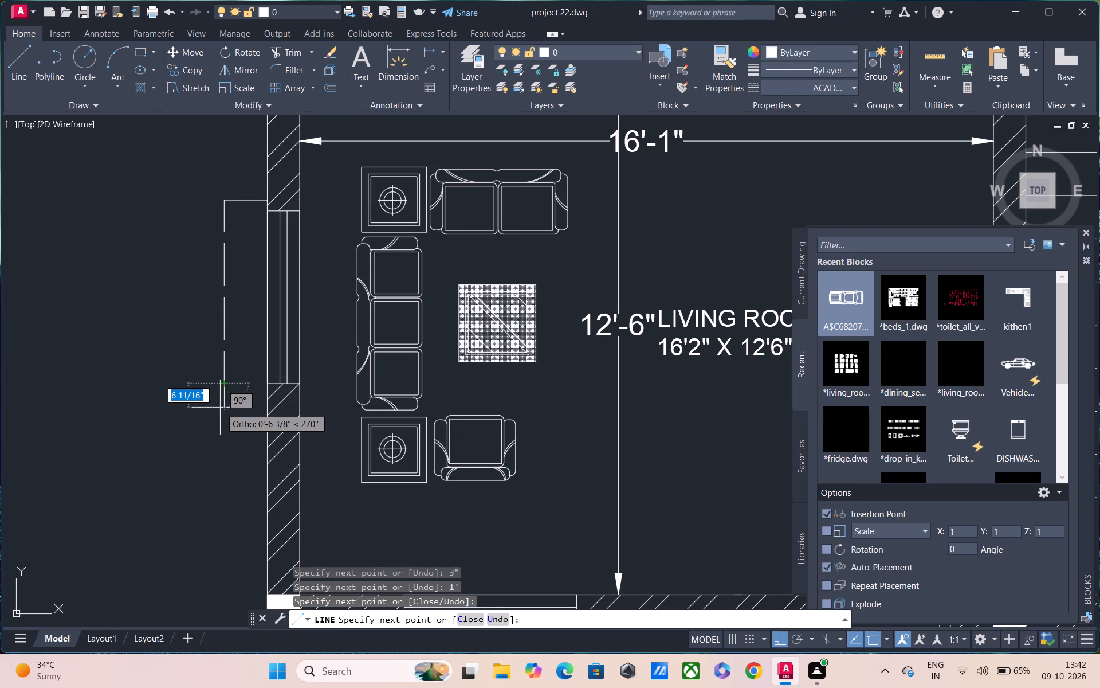
pyautogui.write('3"')
pyautogui.press('Return')
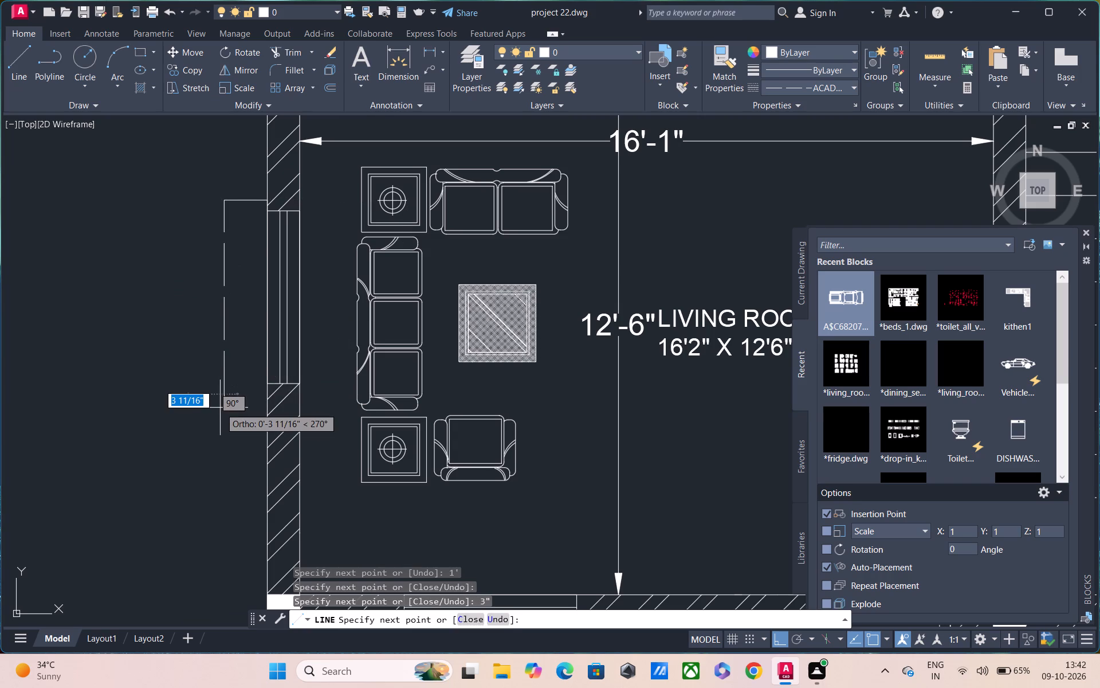
pyautogui.scroll(3, 268, 392)
pyautogui.click(266, 405)
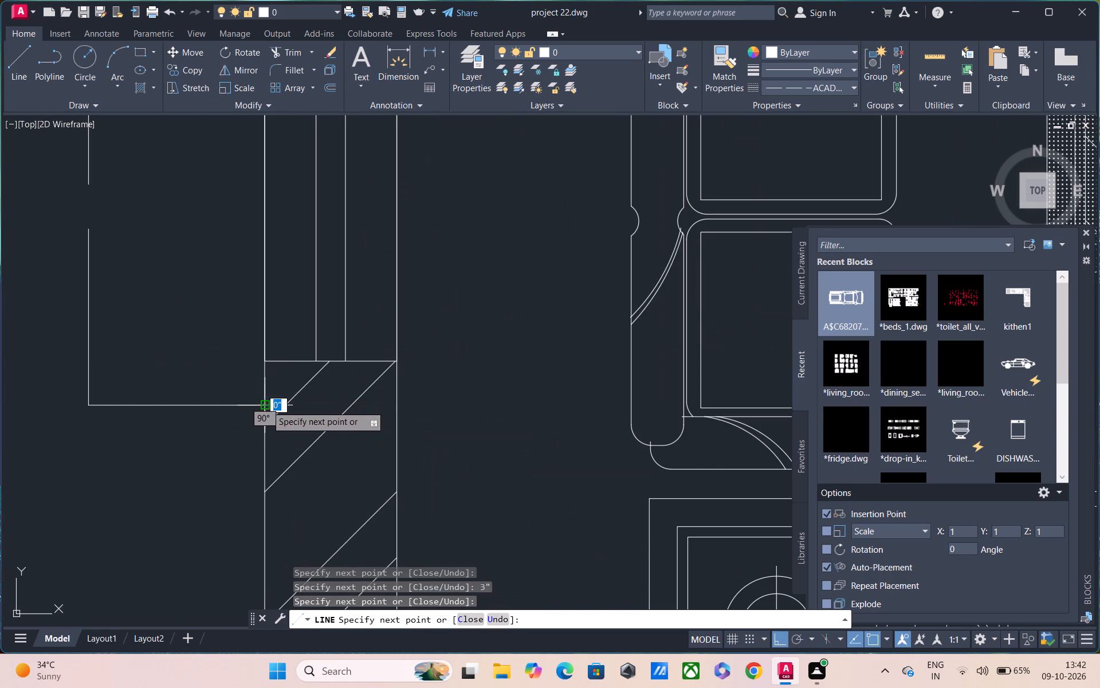
pyautogui.press('Escape')
# Draw a dashed line outline outside the living room's bottom window, 1' deep and extending 3" past each window end, ending back at the wall.
pyautogui.scroll(-4, 268, 435)
pyautogui.moveTo(243, 479); pyautogui.dragTo(253, 332, button='middle')
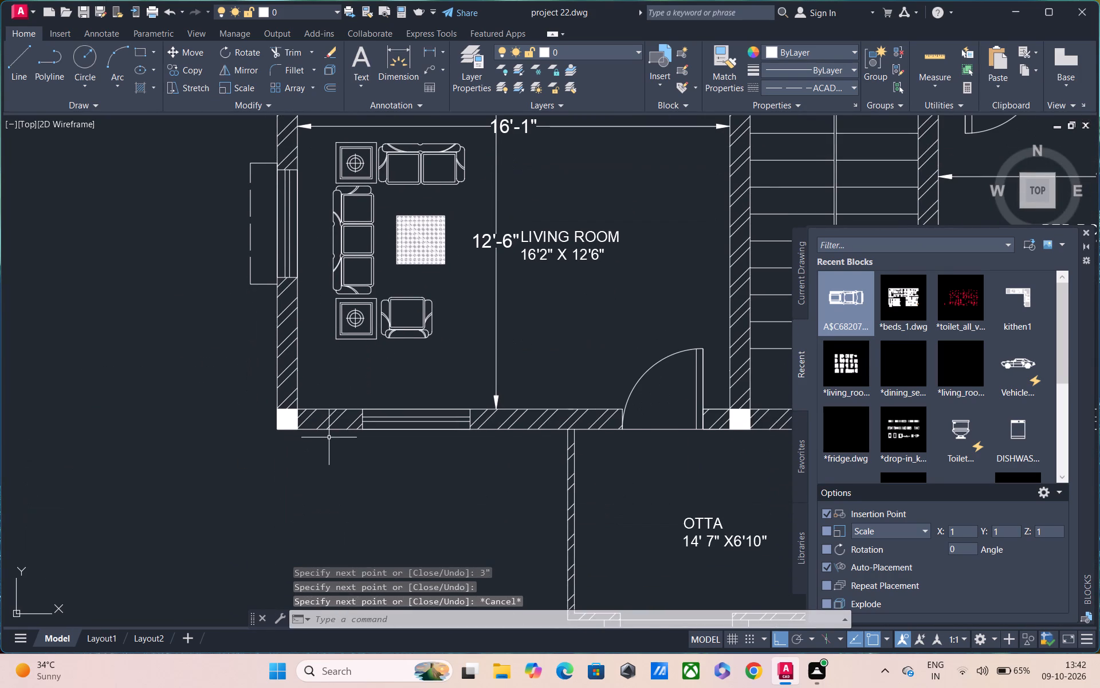
pyautogui.write('L')
pyautogui.press('space')
pyautogui.scroll(1, 328, 437)
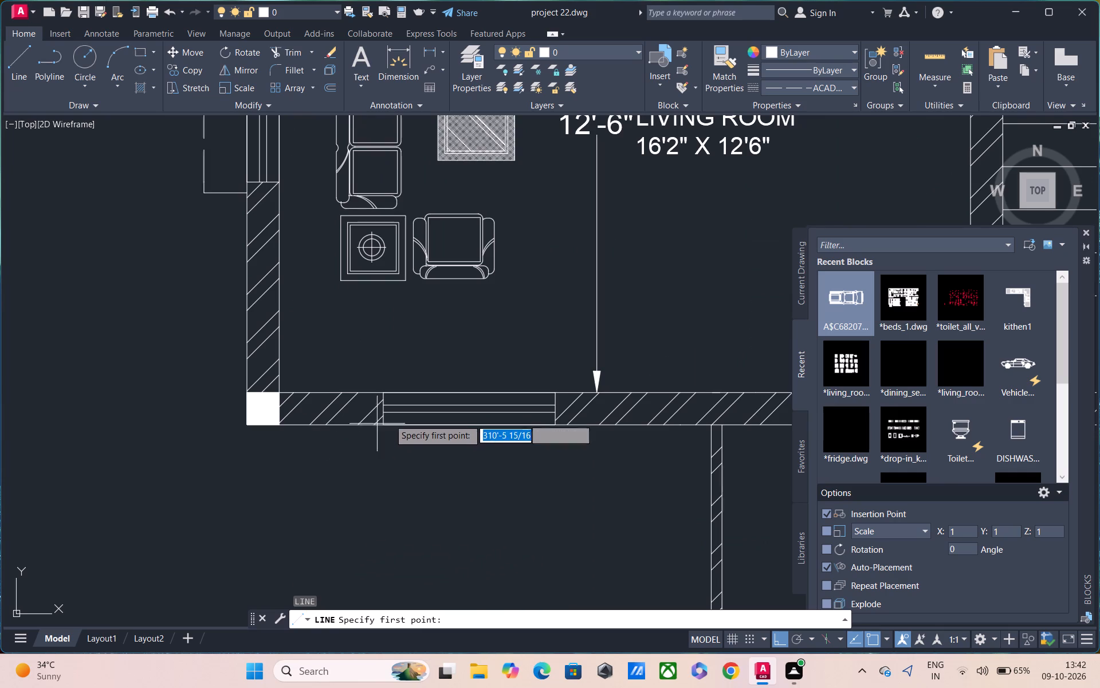
pyautogui.click(385, 427)
pyautogui.write('3"')
pyautogui.press('Return')
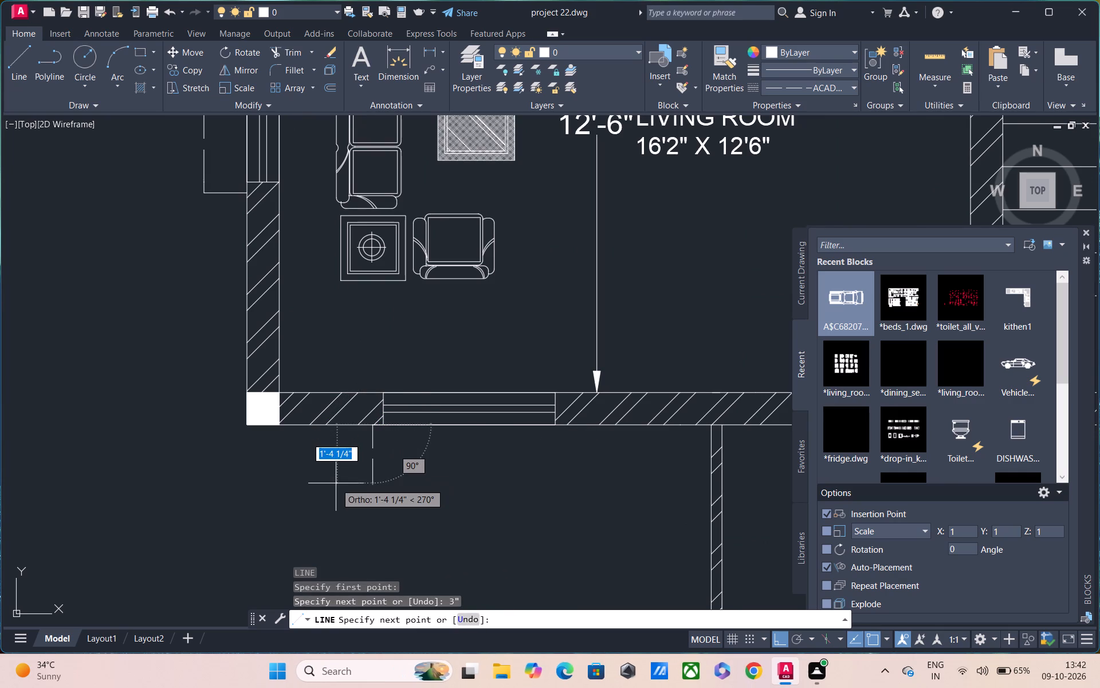
pyautogui.write("1'")
pyautogui.press('Return')
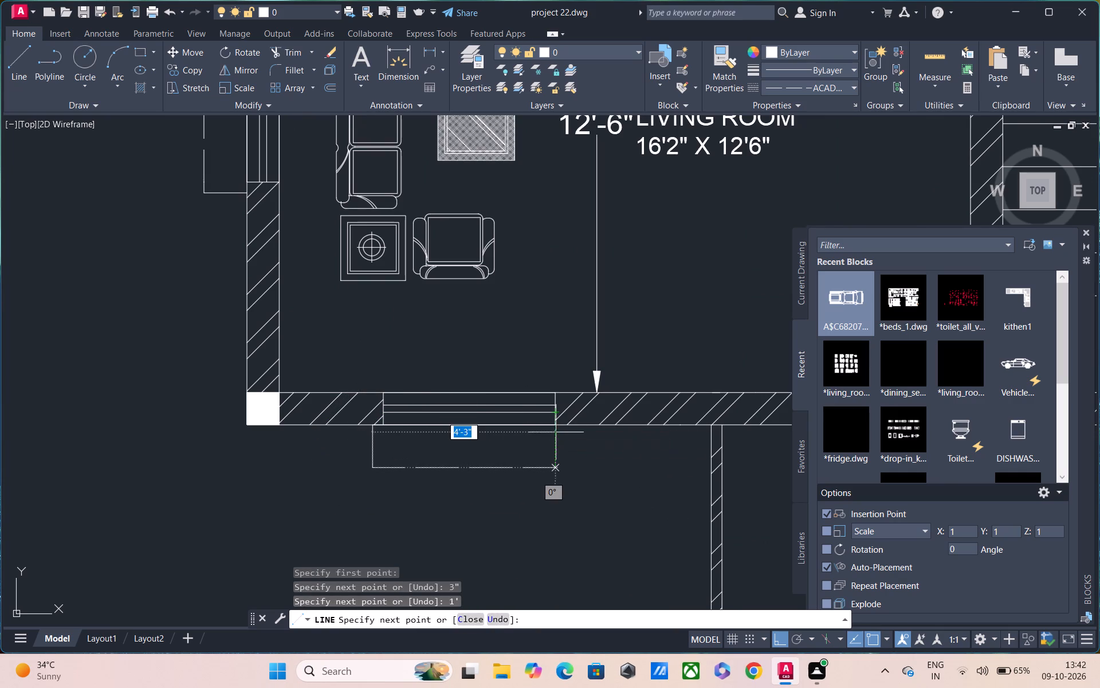
pyautogui.click(555, 465)
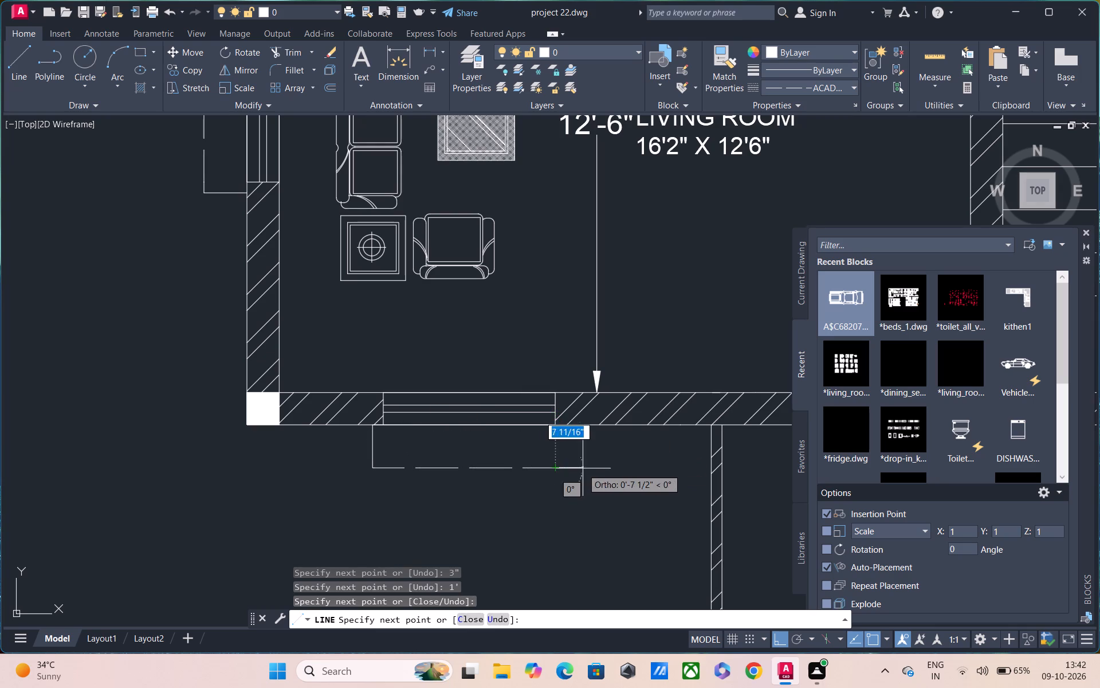
pyautogui.write('3"')
pyautogui.press('Return')
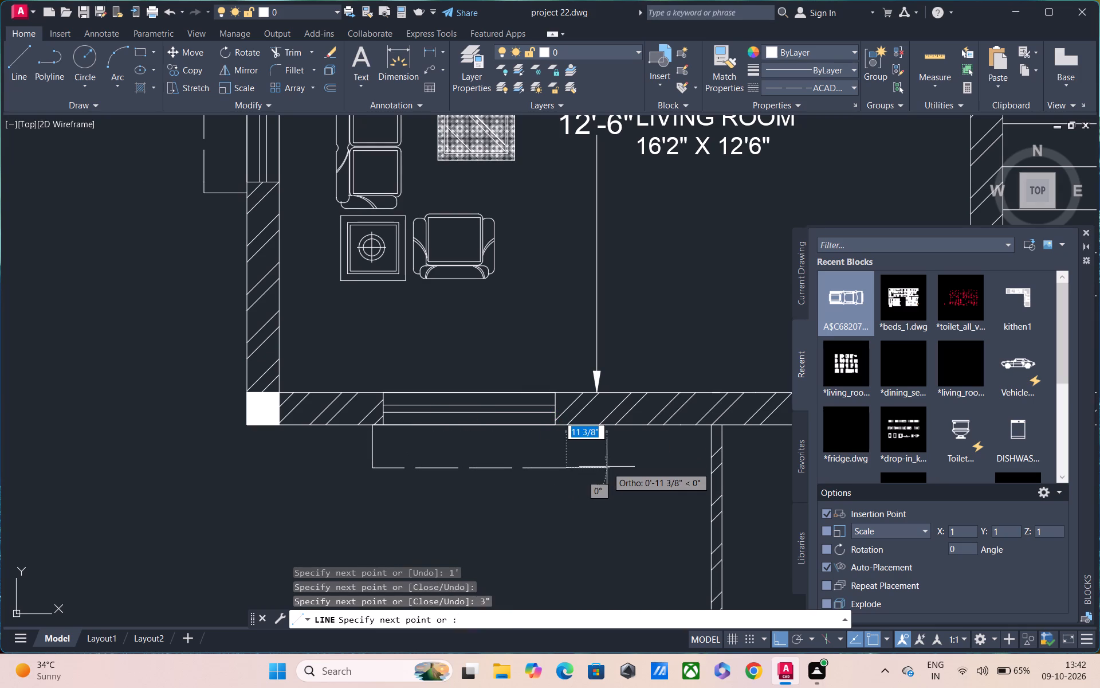
pyautogui.scroll(2, 579, 423)
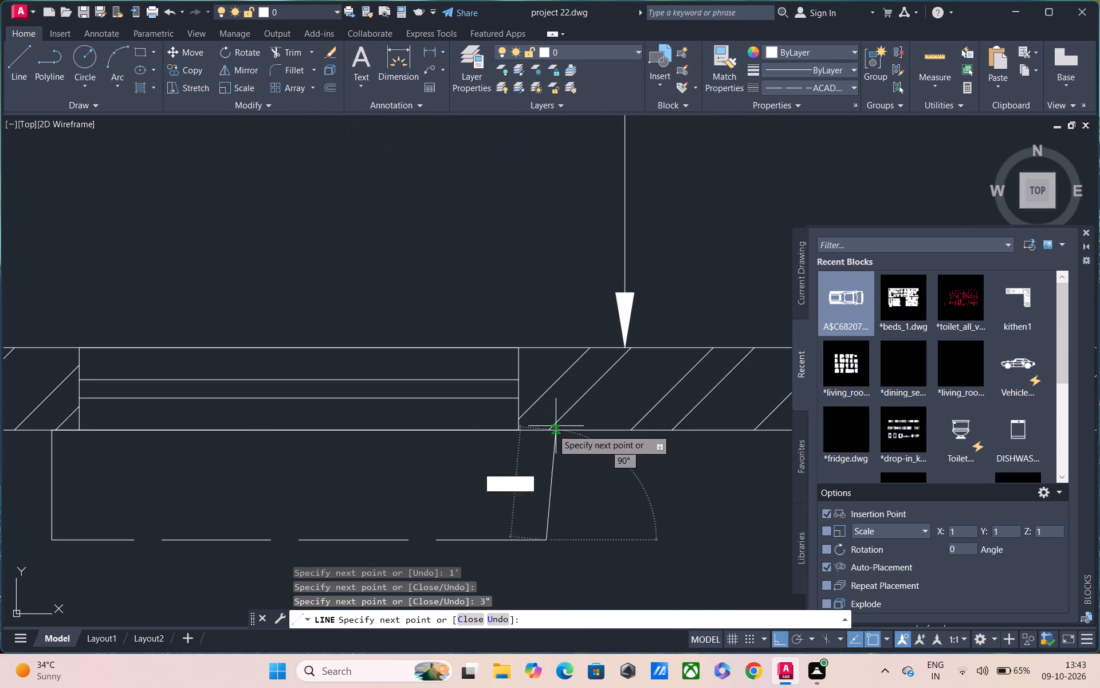
pyautogui.click(549, 433)
pyautogui.press('Escape')
# Draw a dashed line outline outside the lower bedroom's right window, 1' deep and extending 3" past each window end, ending back at the wall.
pyautogui.scroll(-3, 545, 443)
pyautogui.moveTo(508, 464); pyautogui.dragTo(462, 464, button='middle')
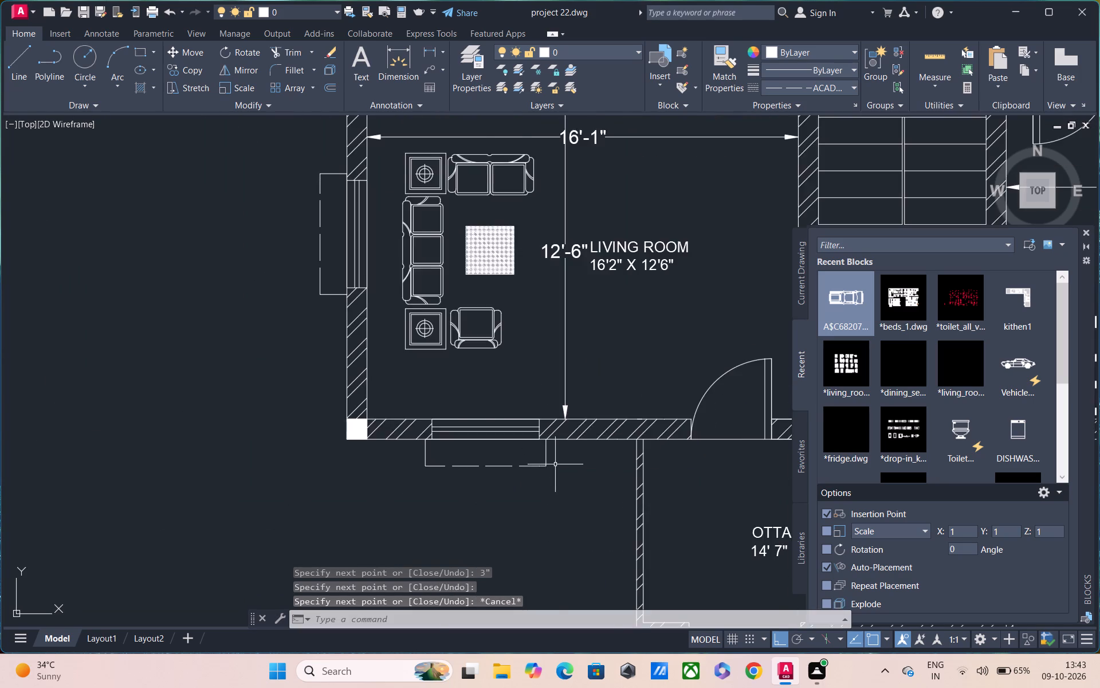
pyautogui.moveTo(462, 464); pyautogui.dragTo(225, 460, button='middle')
pyautogui.moveTo(544, 461); pyautogui.dragTo(304, 444, button='middle')
pyautogui.scroll(-2, 304, 440)
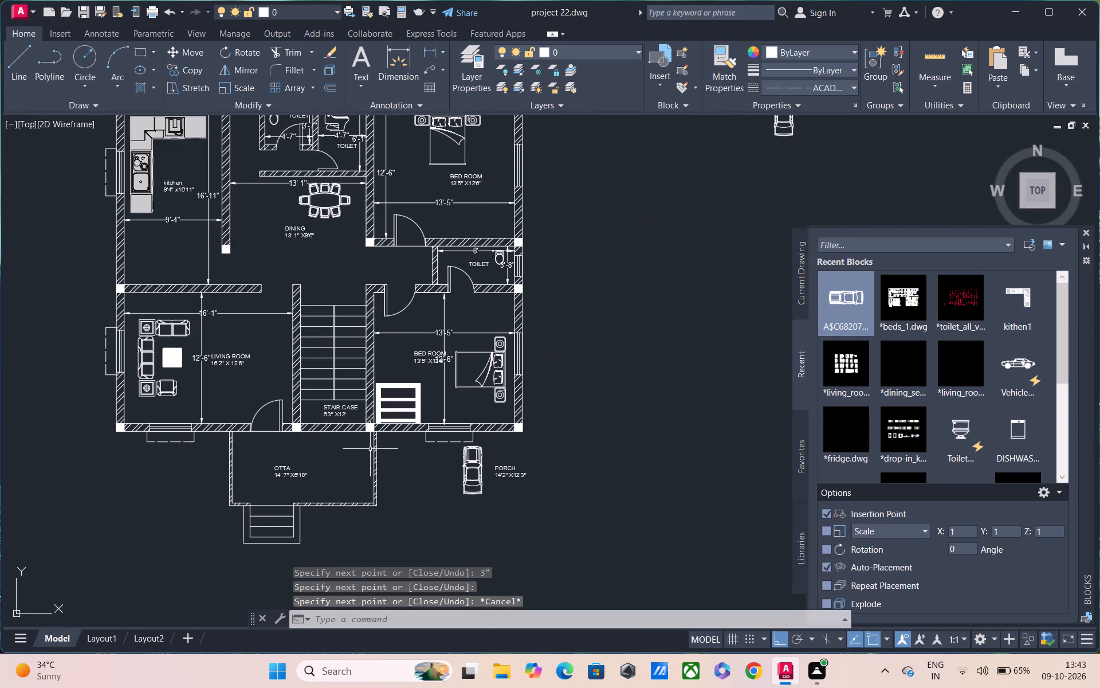
pyautogui.moveTo(416, 476); pyautogui.dragTo(398, 518, button='middle')
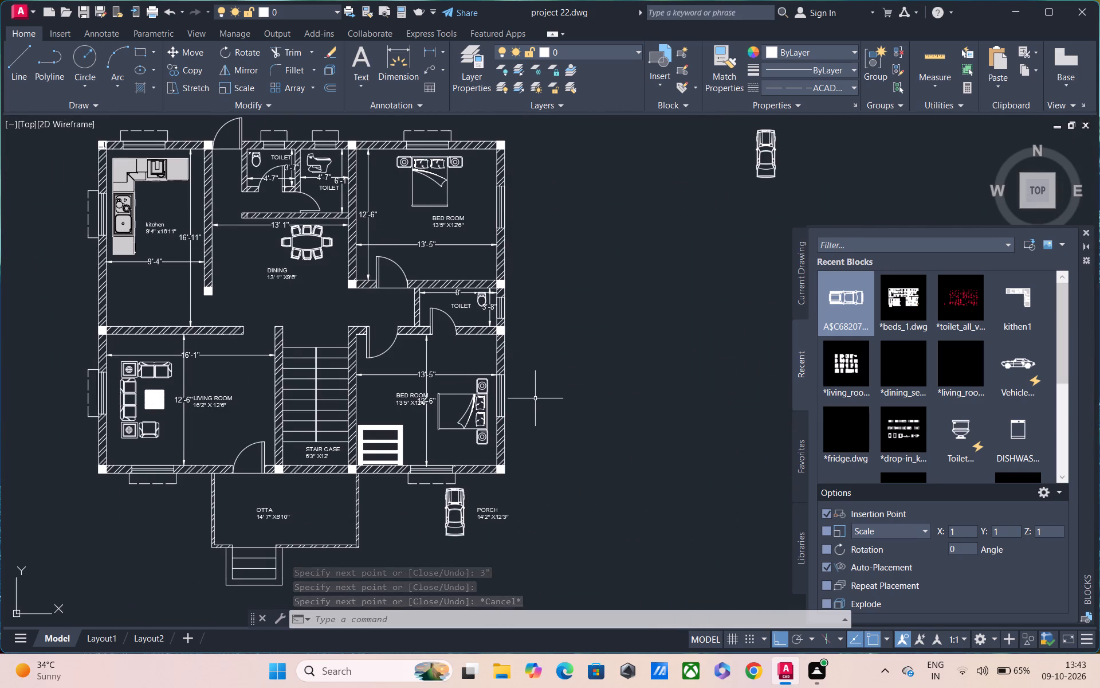
pyautogui.write('L')
pyautogui.press('space')
pyautogui.scroll(3, 513, 350)
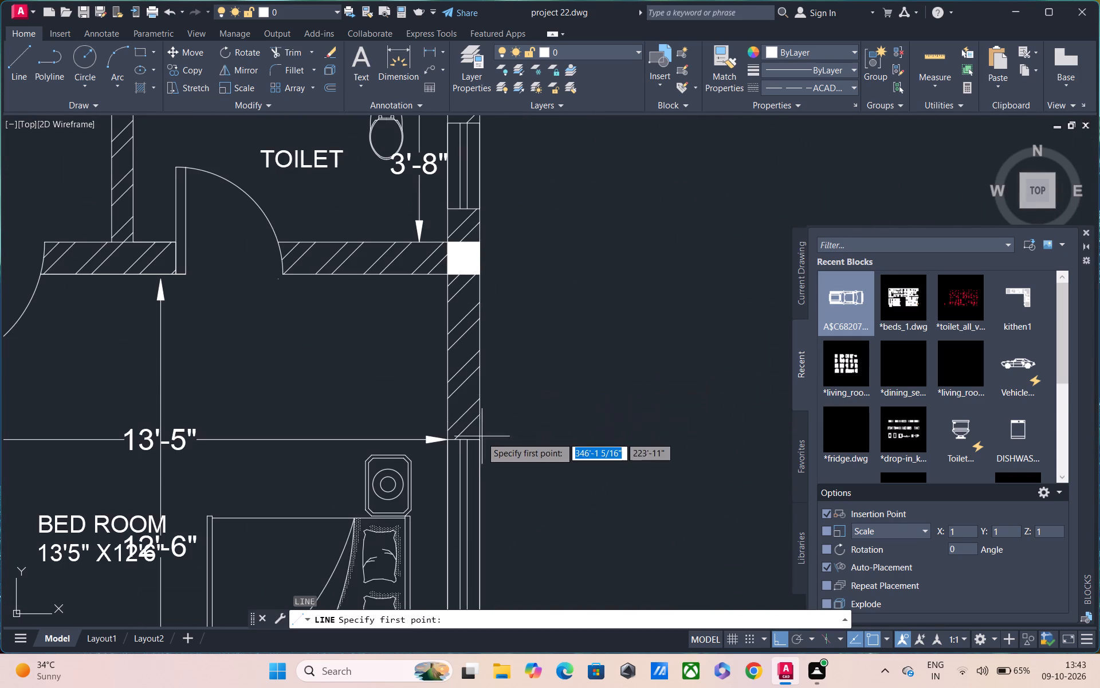
pyautogui.click(481, 437)
pyautogui.write('3"')
pyautogui.press('Return')
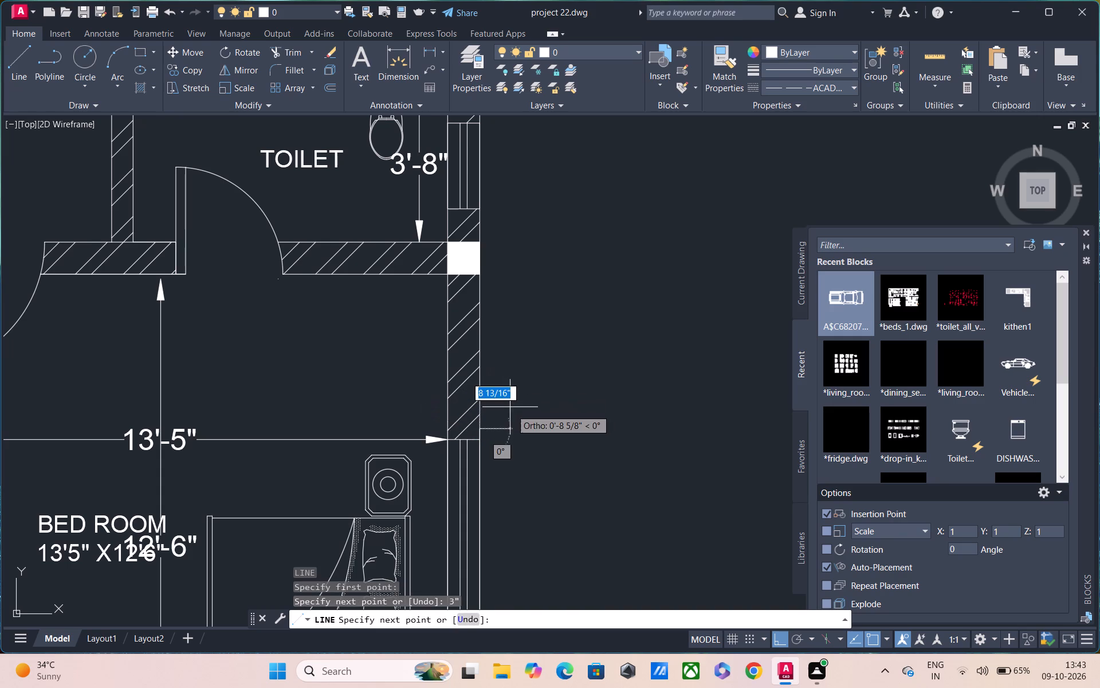
pyautogui.moveTo(536, 432); pyautogui.dragTo(534, 193, button='middle')
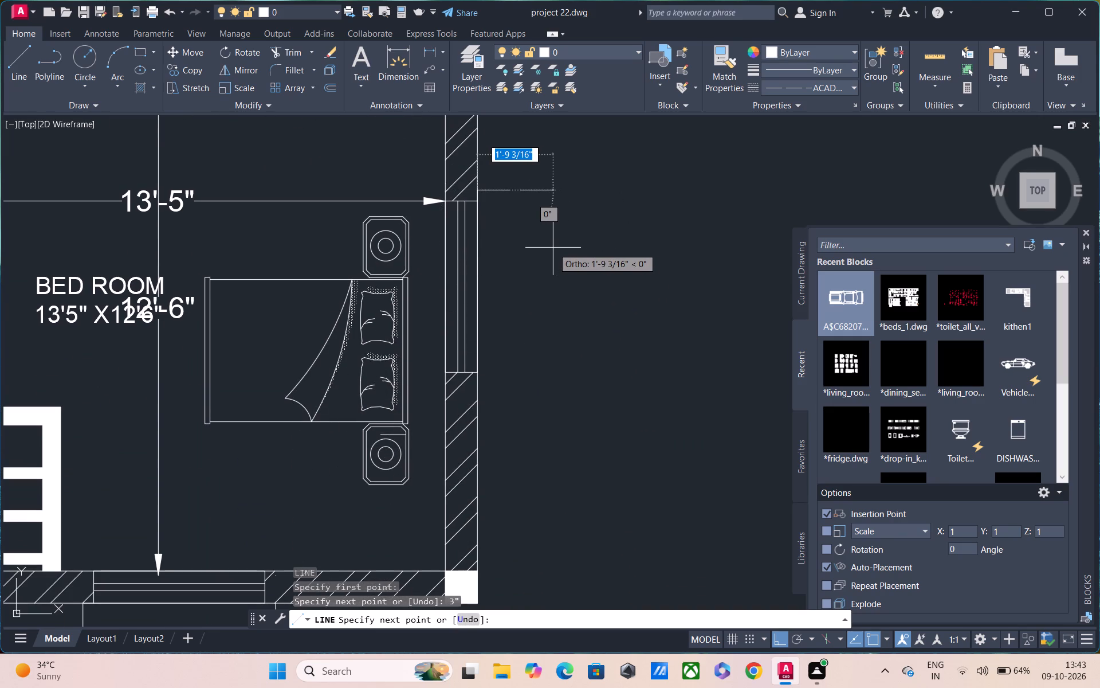
pyautogui.write("1'")
pyautogui.press('Return')
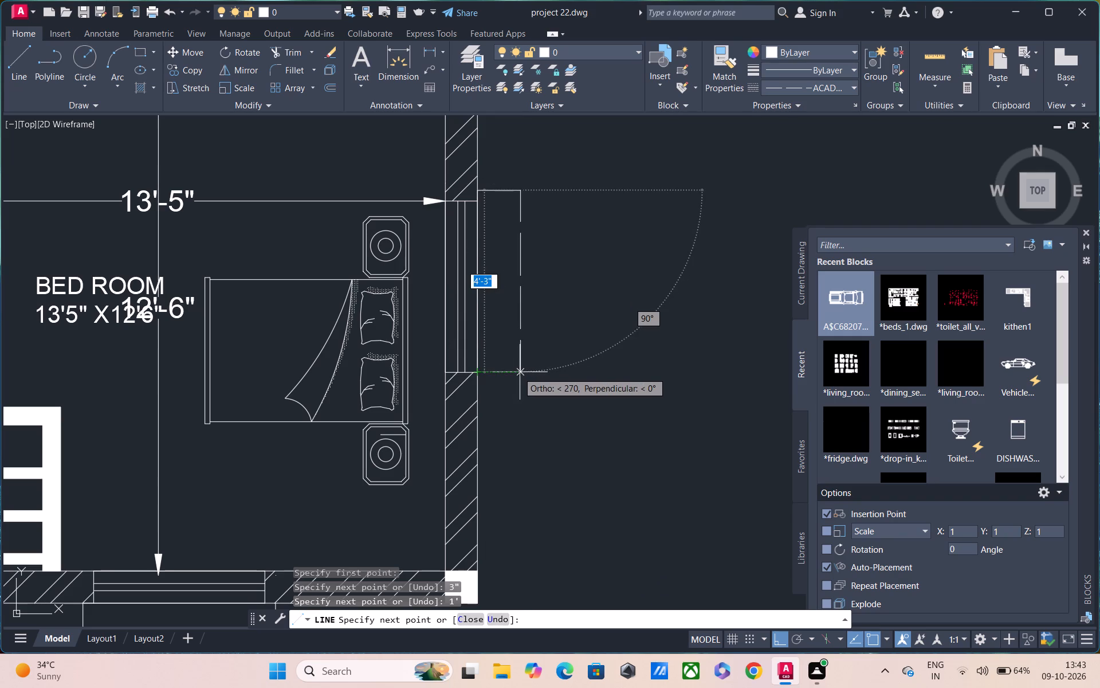
pyautogui.click(521, 372)
pyautogui.write('3"')
pyautogui.press('Return')
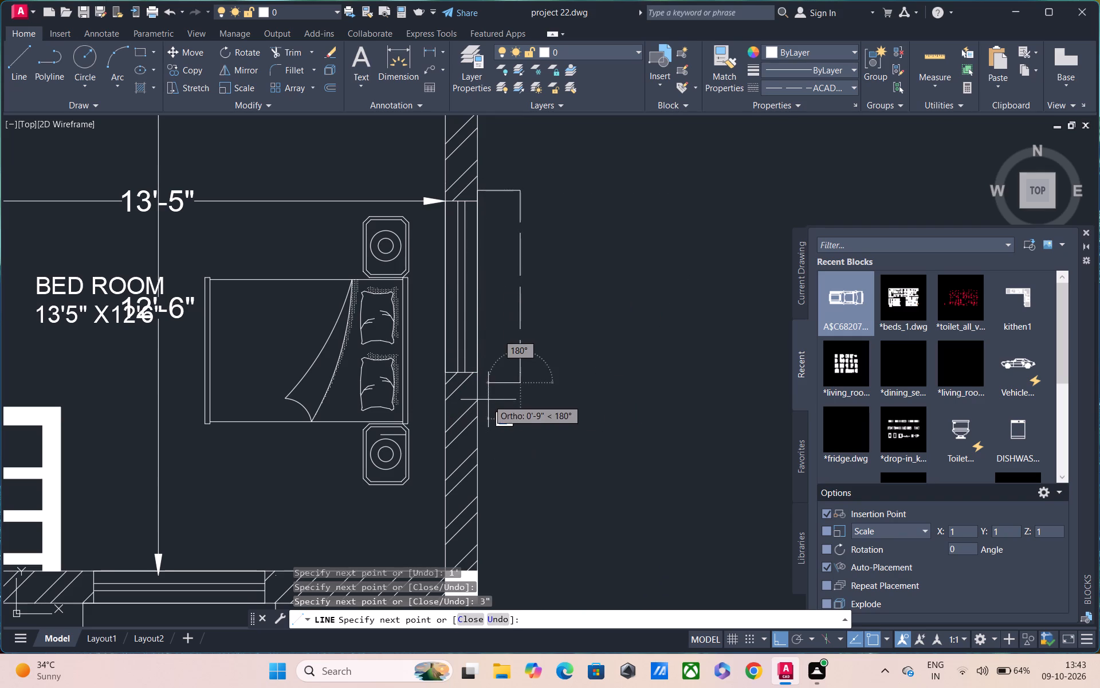
pyautogui.click(480, 386)
pyautogui.press('Escape')
pyautogui.scroll(-3, 482, 399)
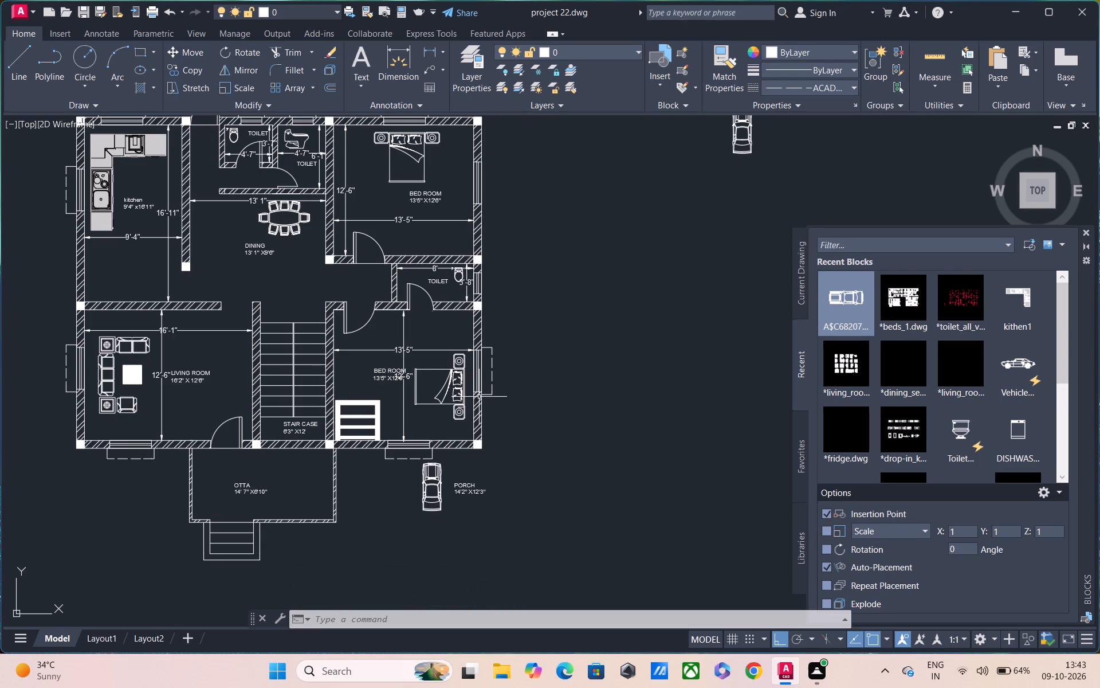
pyautogui.press('Escape')
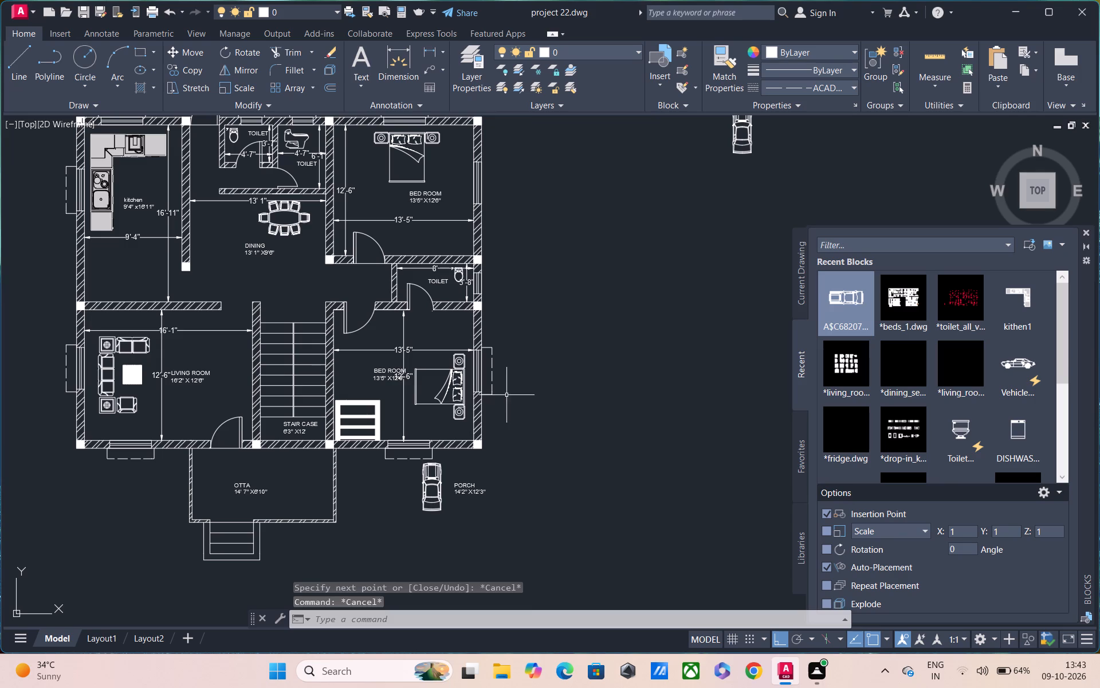
# Add the multiline text label W1 in the empty space outside the lower bedroom's right window.
pyautogui.write('MT')
pyautogui.press('space')
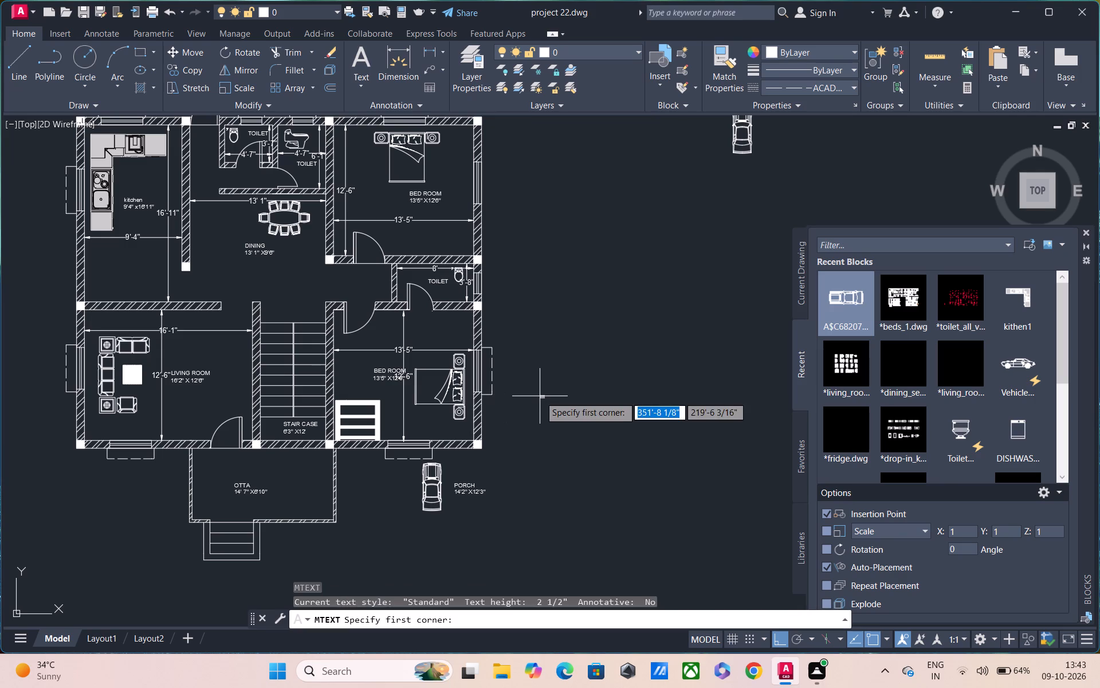
pyautogui.click(540, 360)
pyautogui.click(662, 437)
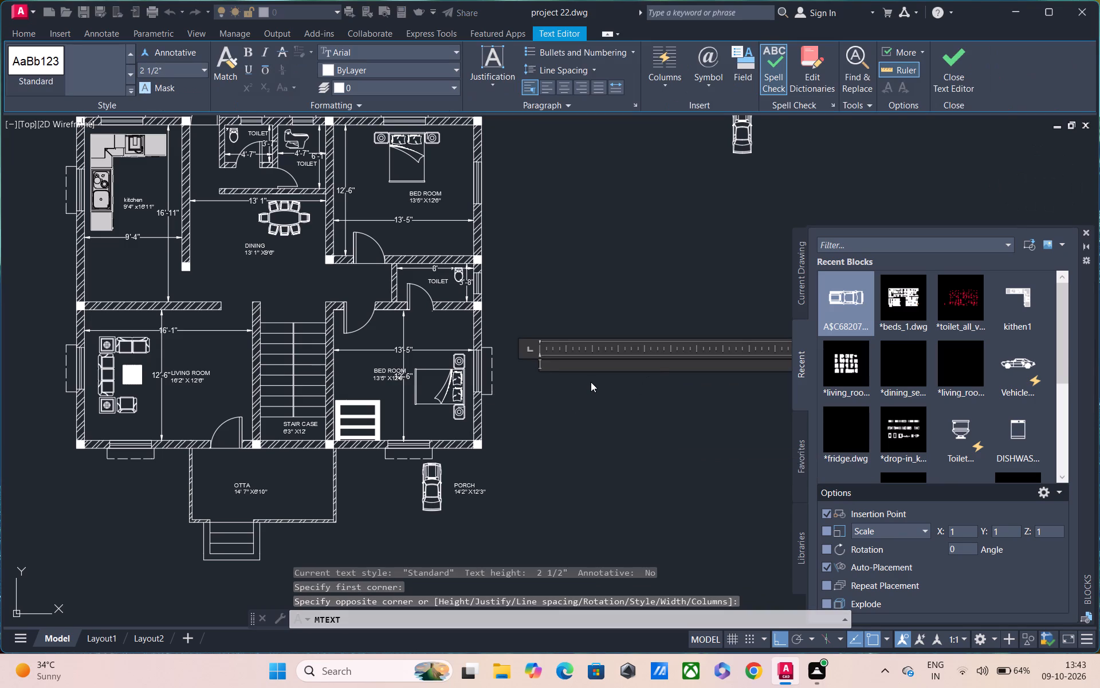
pyautogui.press('w')
pyautogui.press('1')
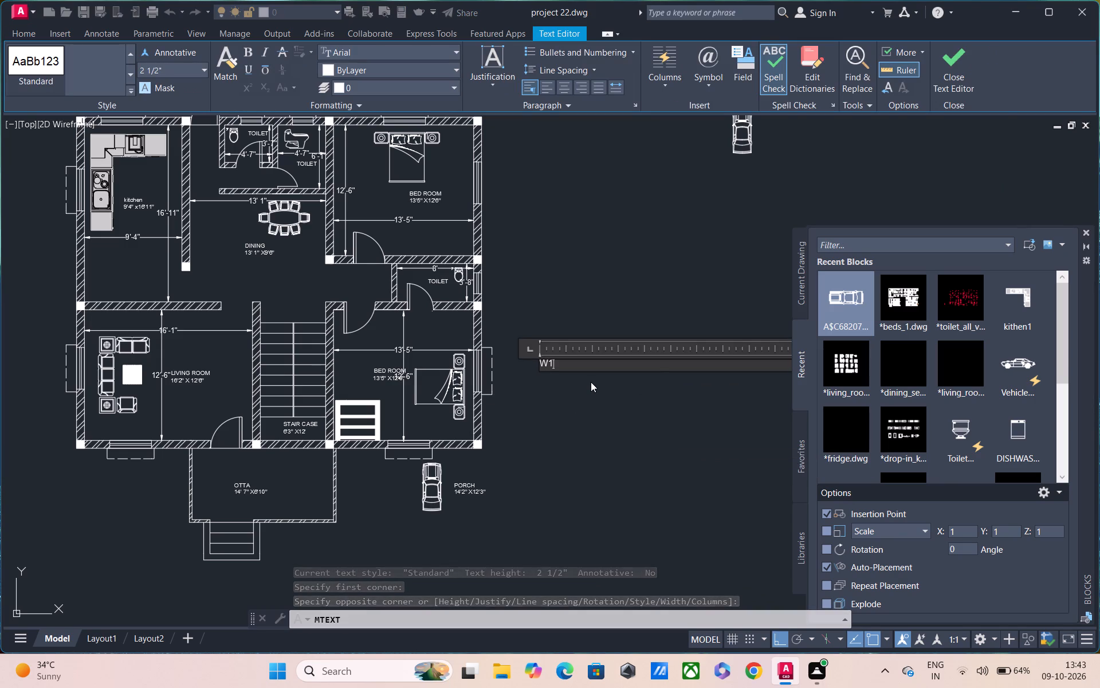
pyautogui.click(591, 385)
# Scale up the W1 label outside the lower bedroom's right window until it is clearly larger than the room names.
pyautogui.scroll(2, 535, 349)
pyautogui.moveTo(535, 357); pyautogui.dragTo(563, 395)
pyautogui.click(596, 447)
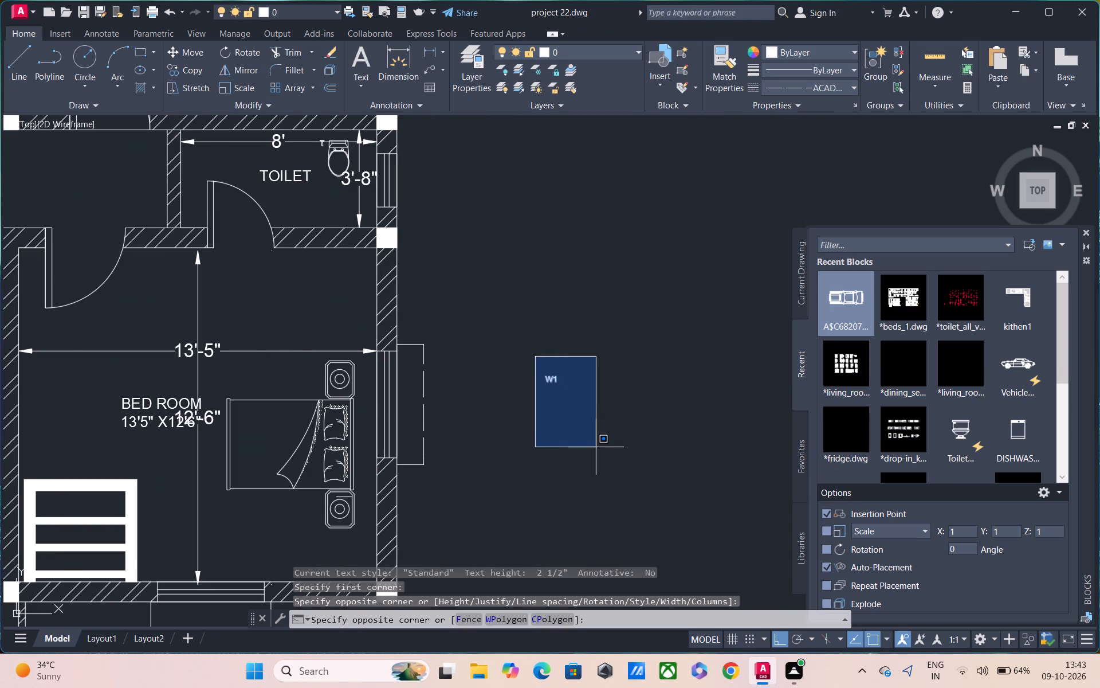
pyautogui.write('SC')
pyautogui.press('space')
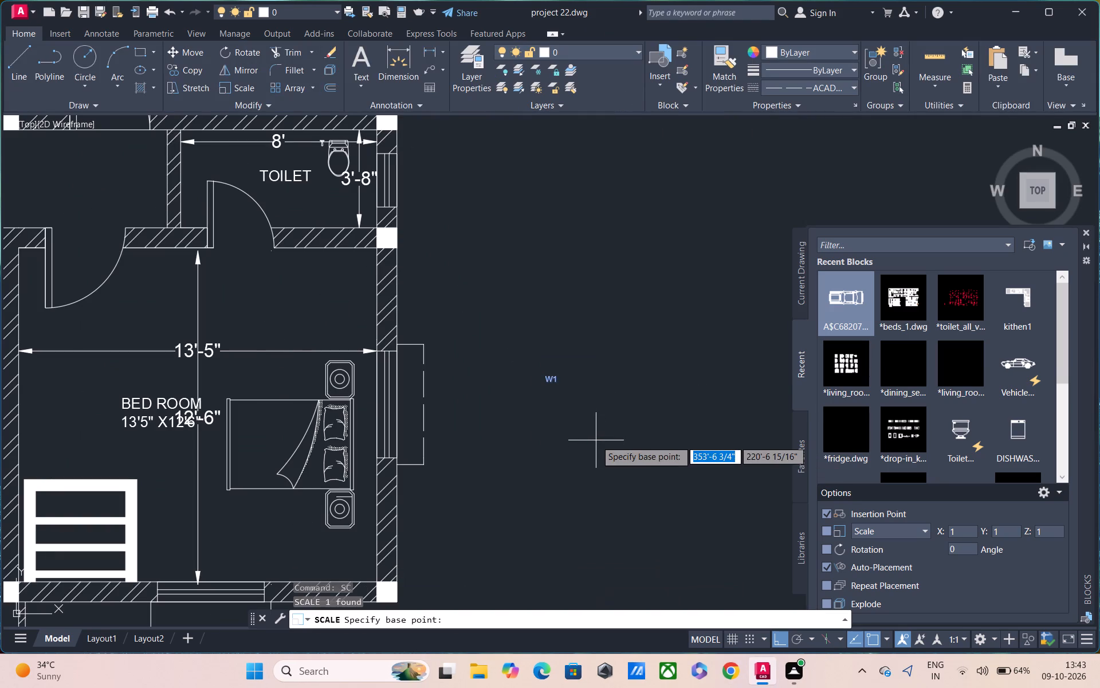
pyautogui.click(549, 385)
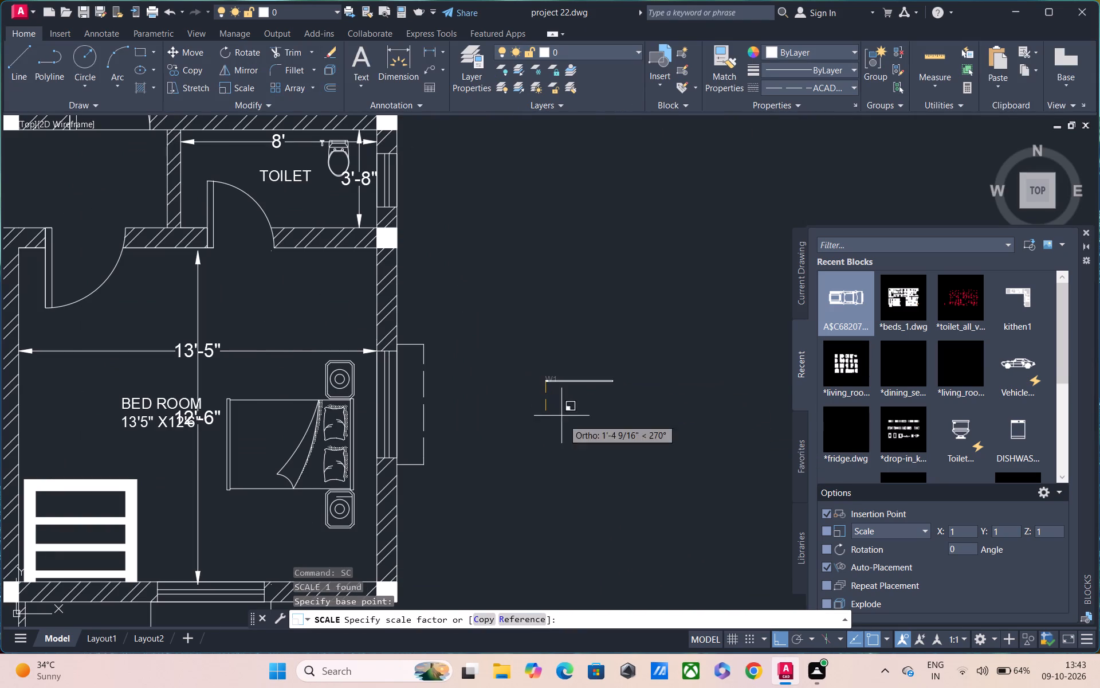
pyautogui.scroll(-1, 683, 471)
pyautogui.moveTo(667, 449); pyautogui.dragTo(514, 231, button='middle')
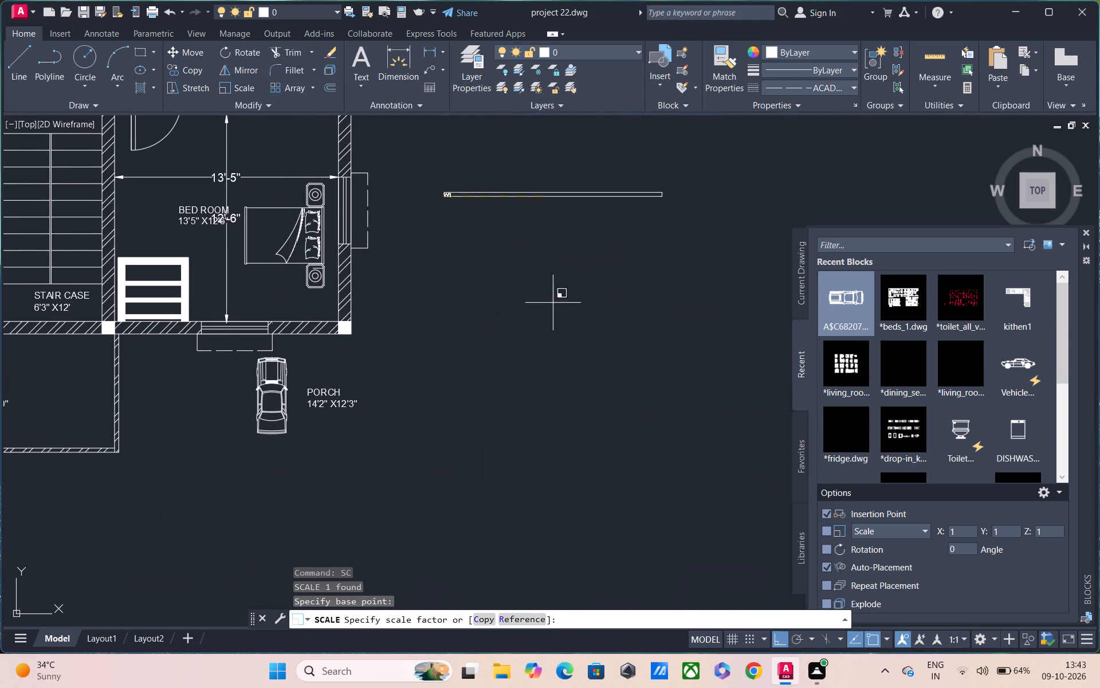
pyautogui.moveTo(571, 326); pyautogui.dragTo(595, 443, button='middle')
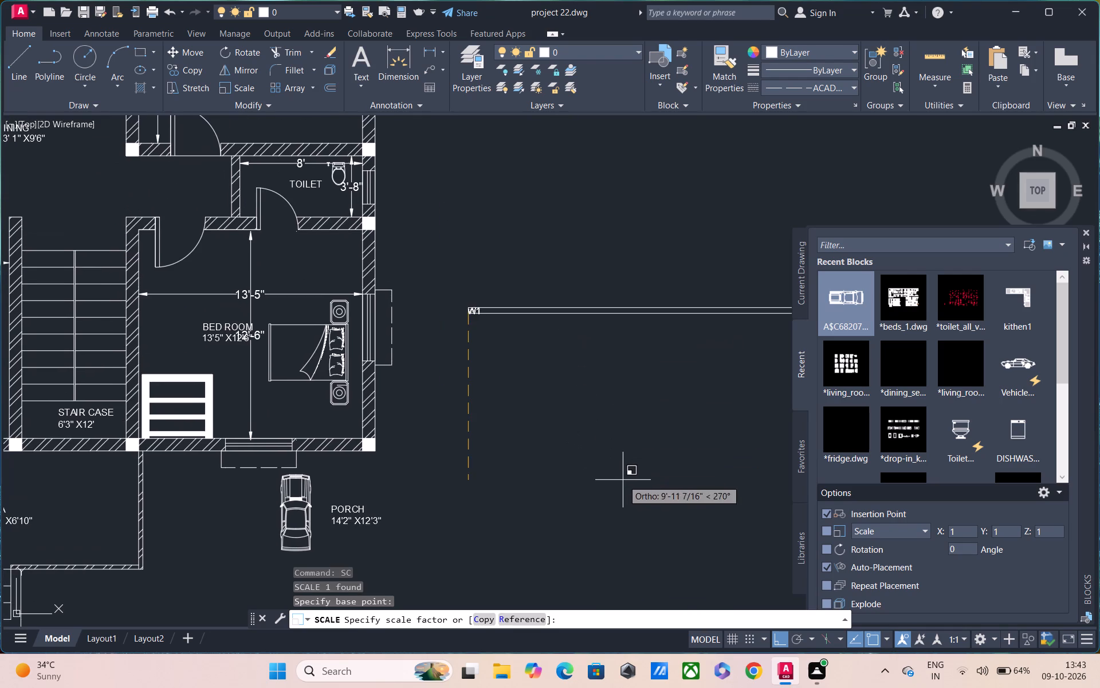
pyautogui.moveTo(623, 478); pyautogui.dragTo(510, 280, button='middle')
pyautogui.scroll(-2, 575, 392)
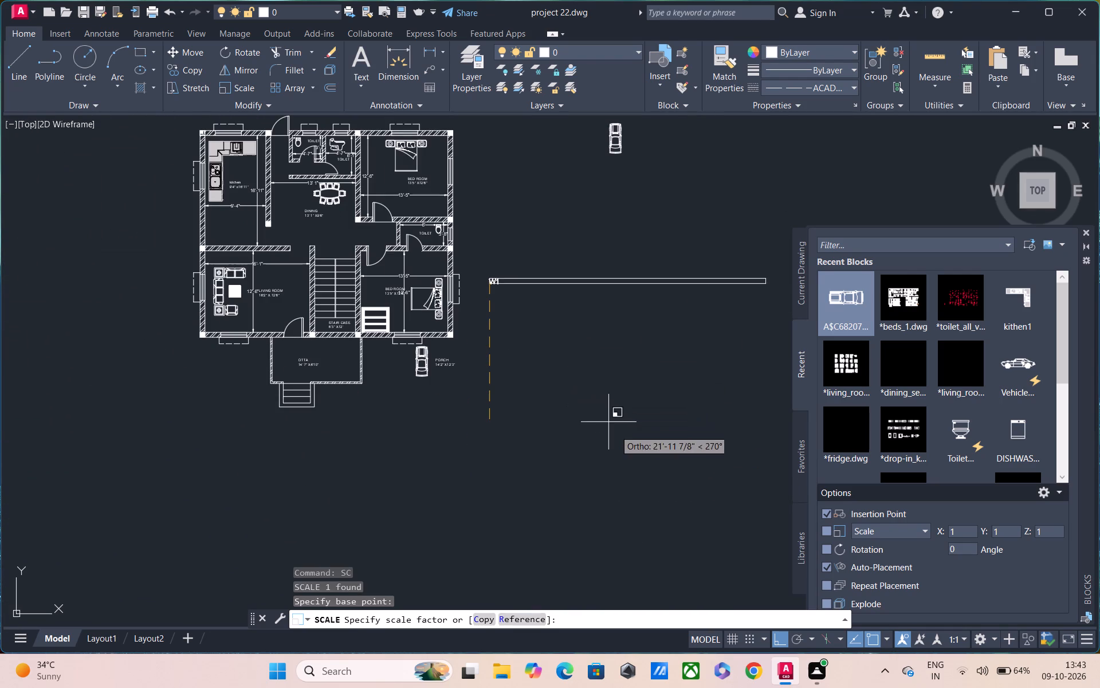
pyautogui.moveTo(623, 434); pyautogui.dragTo(621, 490, button='middle')
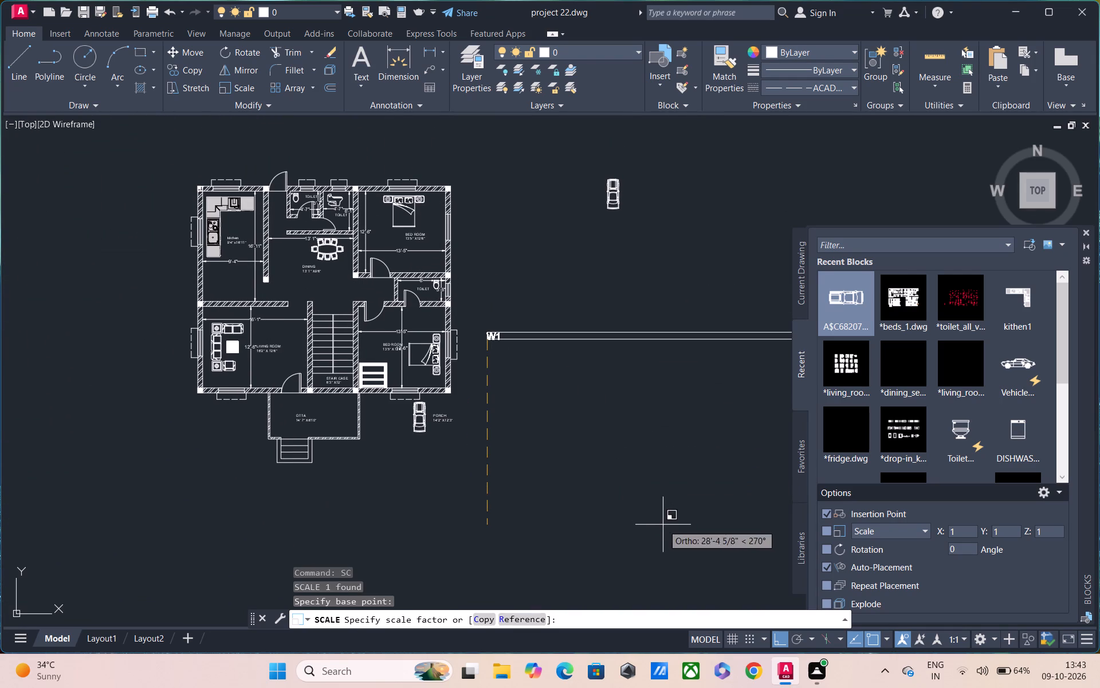
pyautogui.click(663, 525)
pyautogui.press('Escape')
pyautogui.scroll(2, 508, 299)
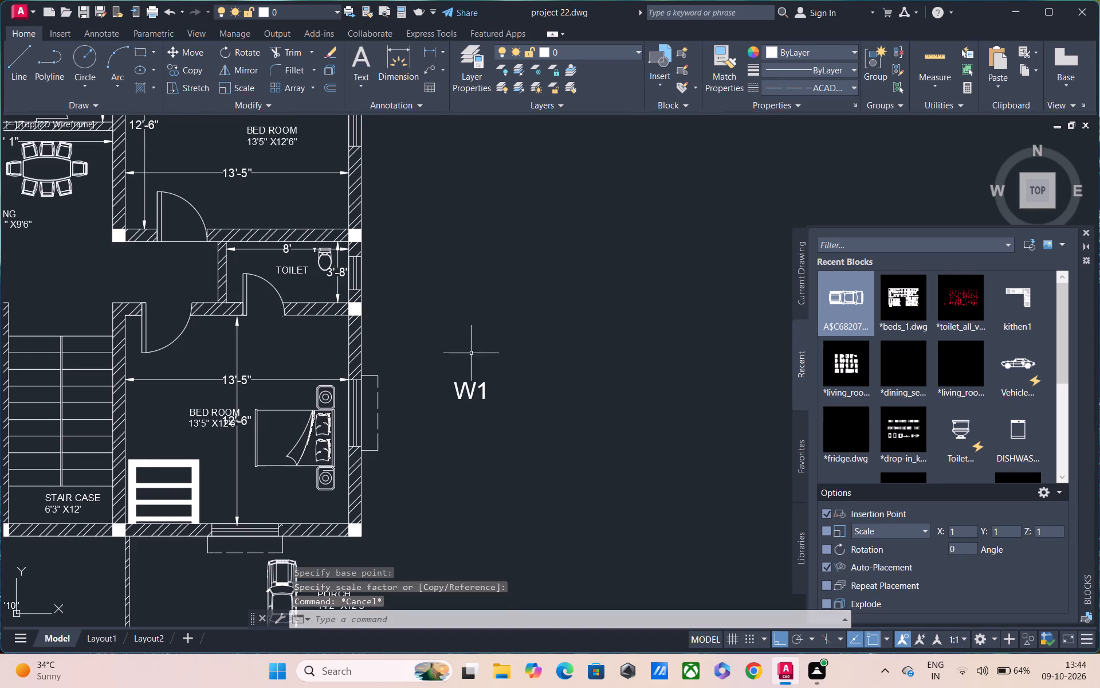
# Scale the enlarged W1 label down to slightly larger than the room name text.
pyautogui.click(456, 359)
pyautogui.click(489, 436)
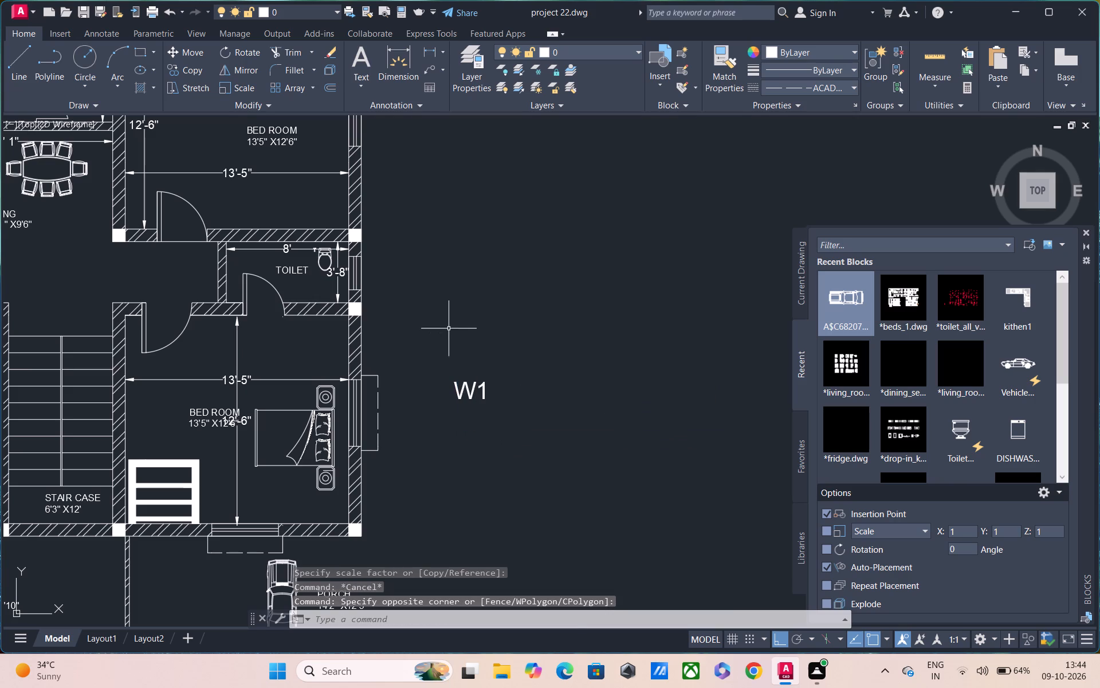
pyautogui.moveTo(447, 329); pyautogui.dragTo(451, 343)
pyautogui.click(491, 429)
pyautogui.write('SC')
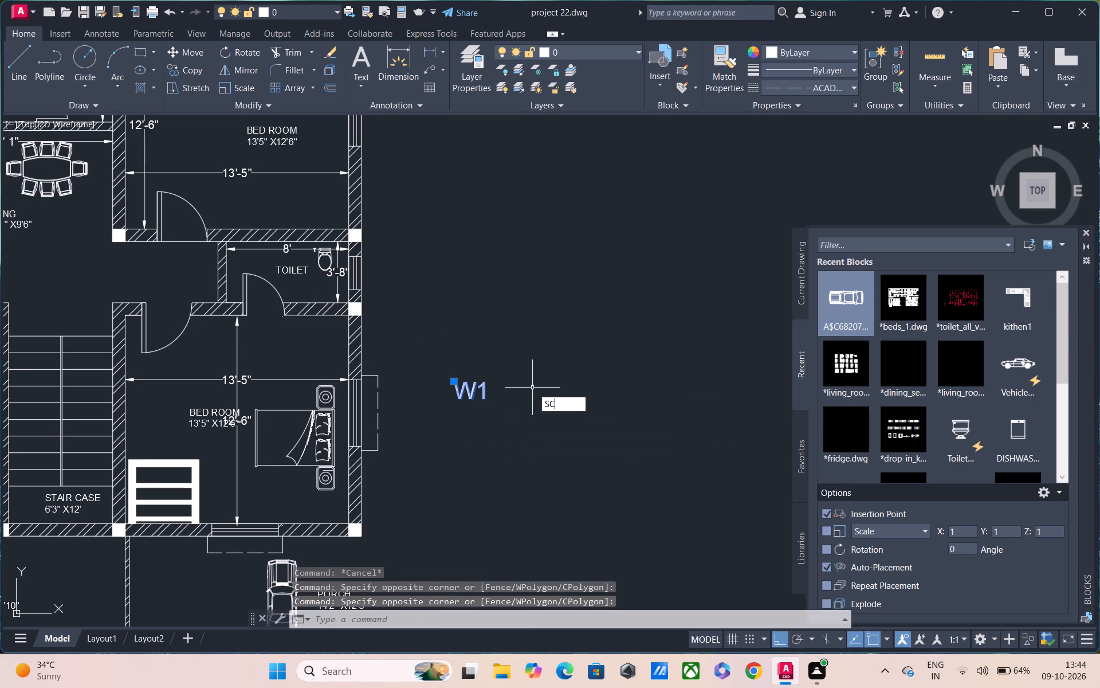
pyautogui.press('space')
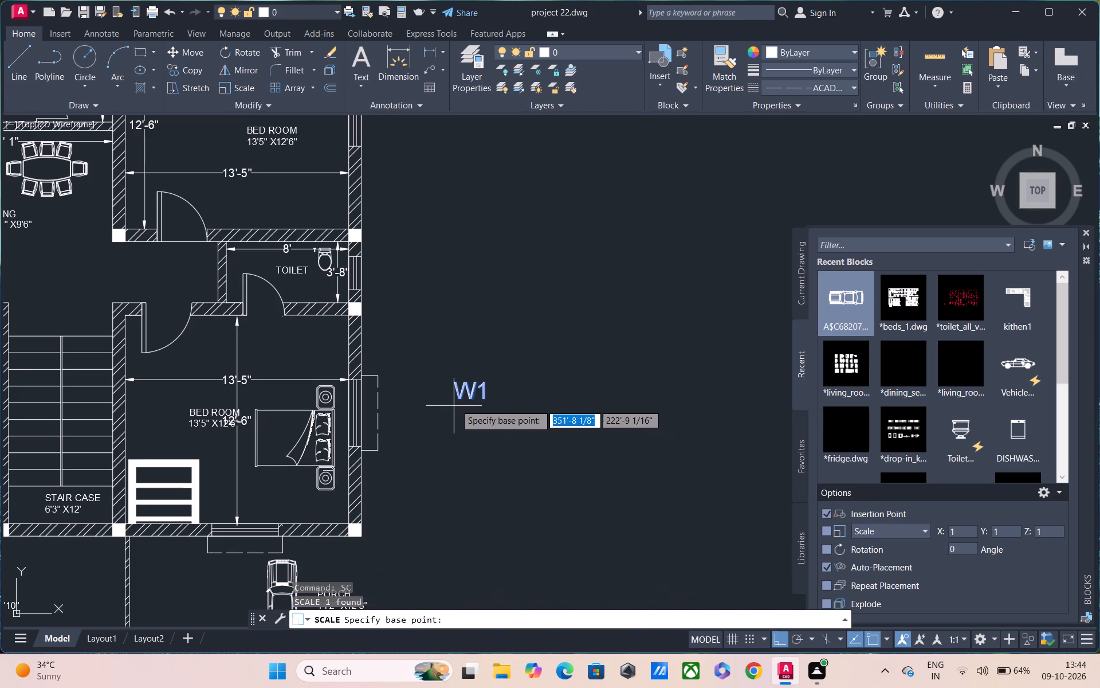
pyautogui.click(458, 402)
pyautogui.moveTo(585, 423); pyautogui.dragTo(488, 256, button='middle')
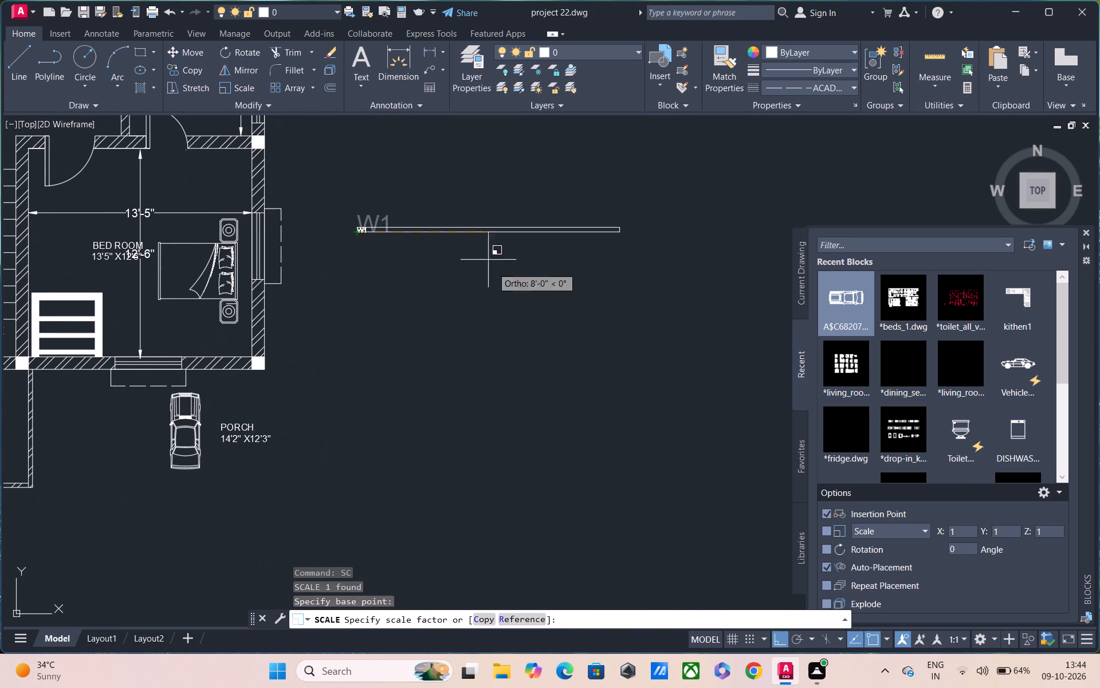
pyautogui.click(611, 356)
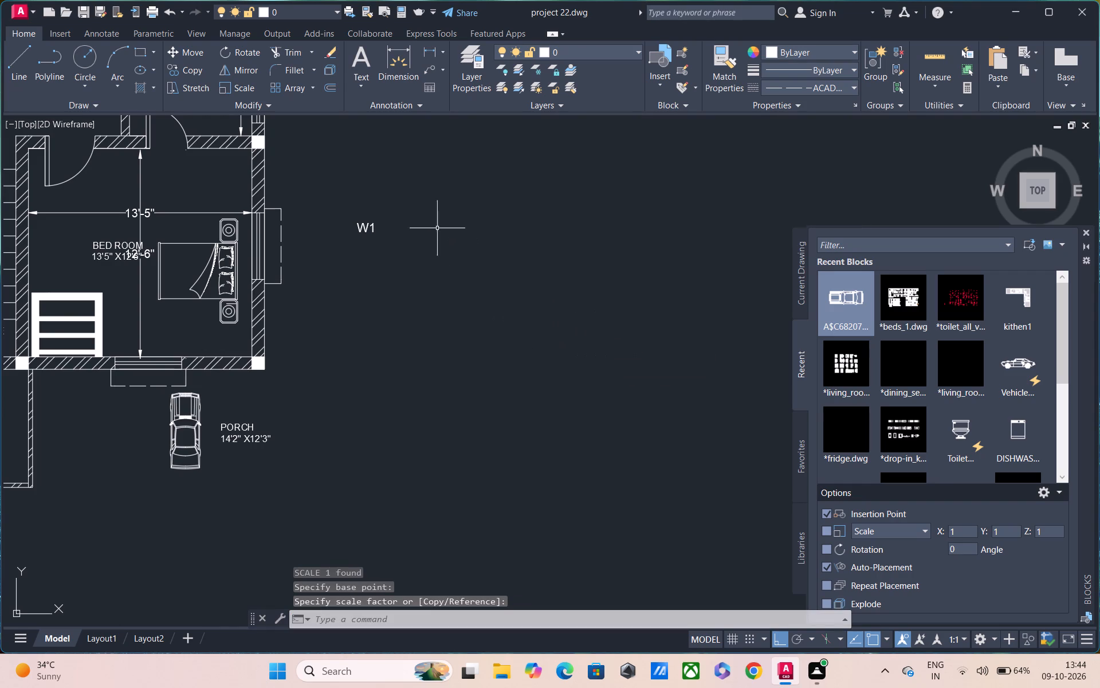
# Copy the W1 label, with Ortho off, into the dashed outline of the lower bedroom's right window.
pyautogui.moveTo(356, 200); pyautogui.dragTo(359, 209)
pyautogui.click(386, 277)
pyautogui.write('CO')
pyautogui.press('space')
pyautogui.scroll(2, 359, 249)
pyautogui.click(359, 198)
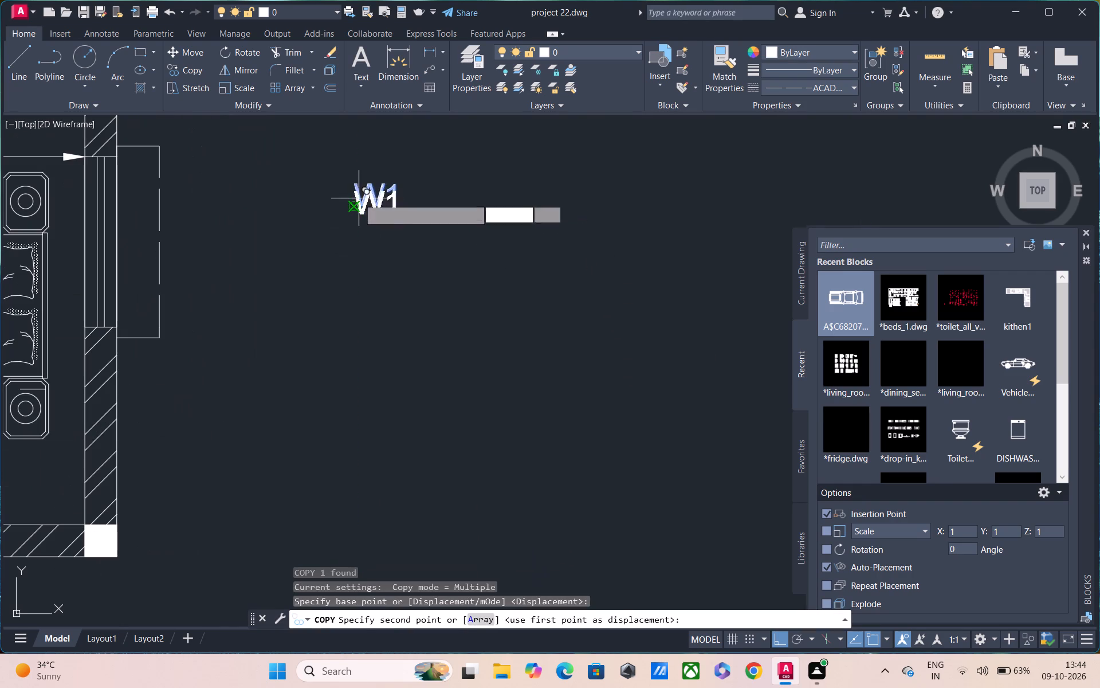
pyautogui.press('F8')
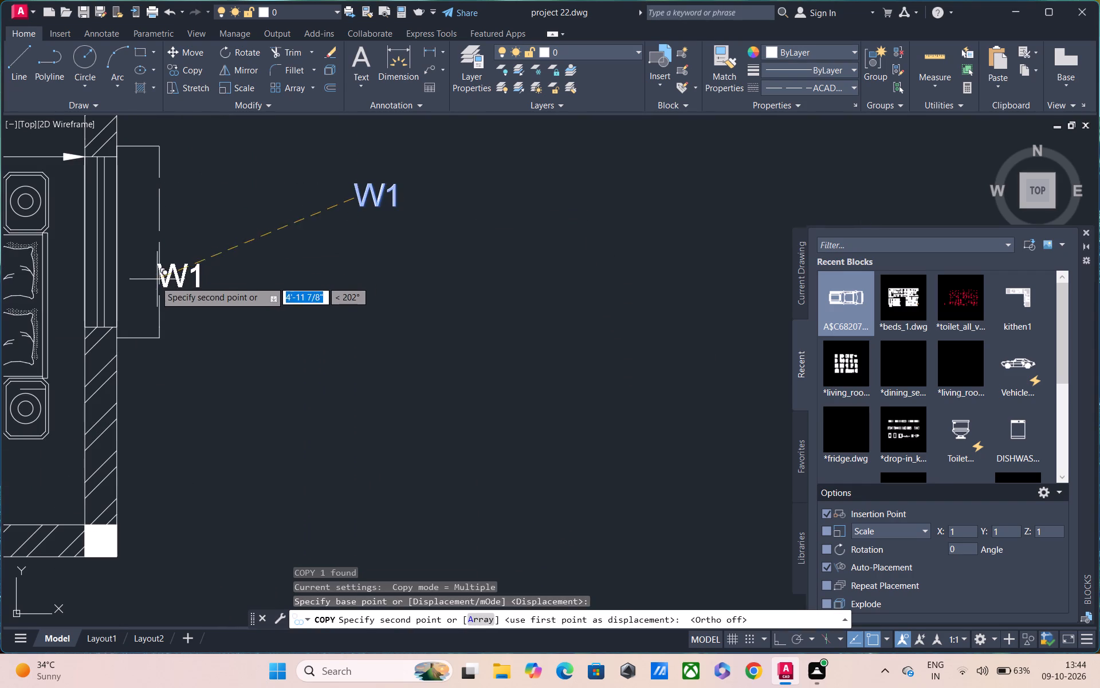
pyautogui.scroll(2, 136, 284)
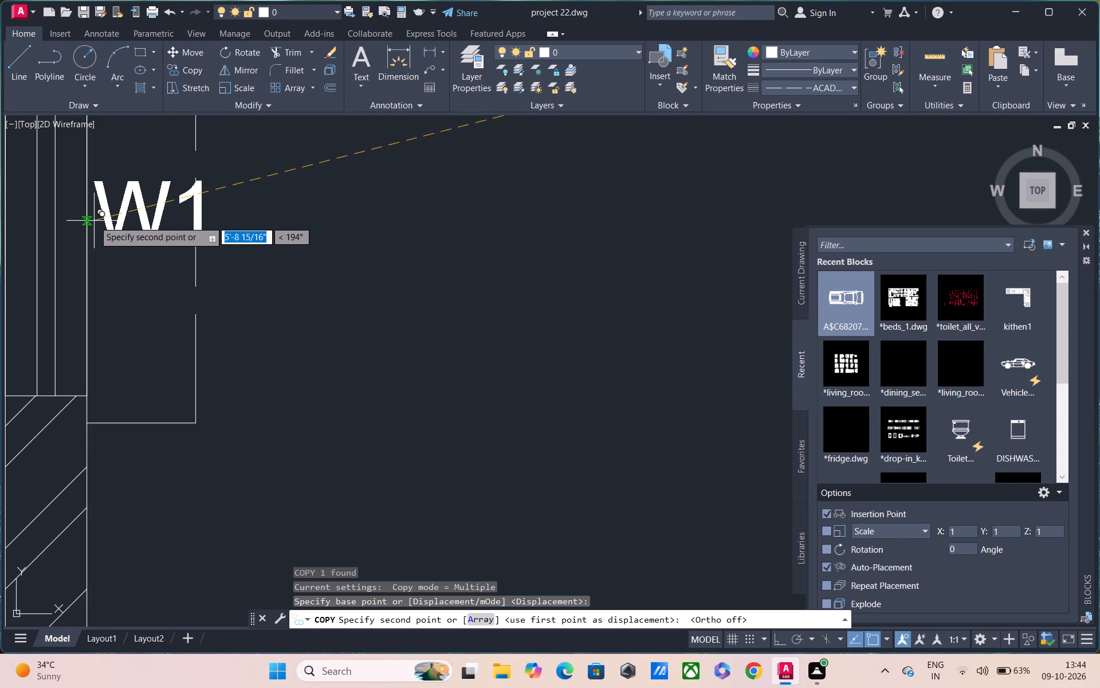
pyautogui.scroll(-1, 95, 220)
pyautogui.moveTo(103, 229); pyautogui.dragTo(142, 286, button='middle')
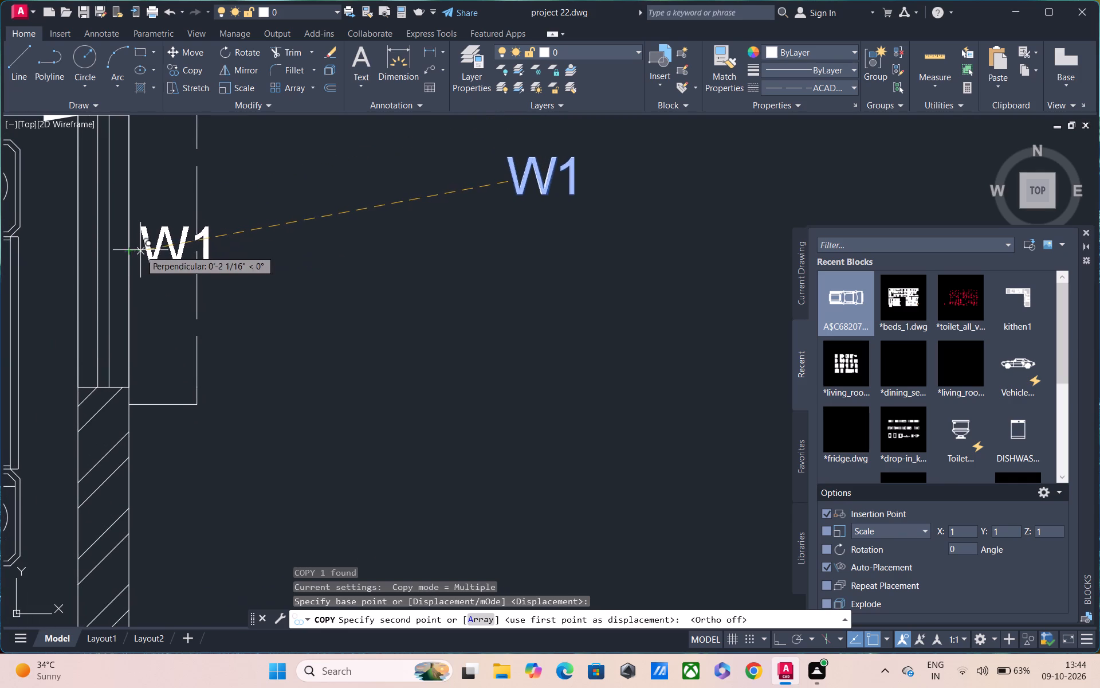
pyautogui.click(141, 251)
pyautogui.press('Escape')
# Scale down the copied W1 label so it fits inside the lower bedroom's right window outline.
pyautogui.click(139, 210)
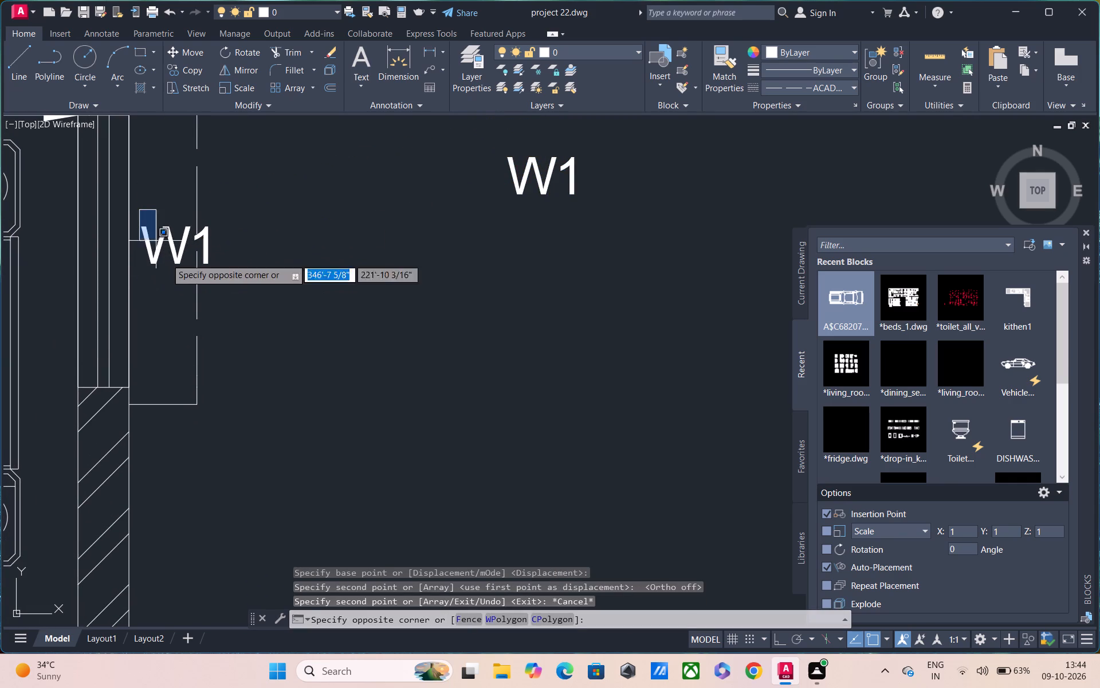
pyautogui.click(220, 276)
pyautogui.write('SC')
pyautogui.press('space')
pyautogui.click(153, 263)
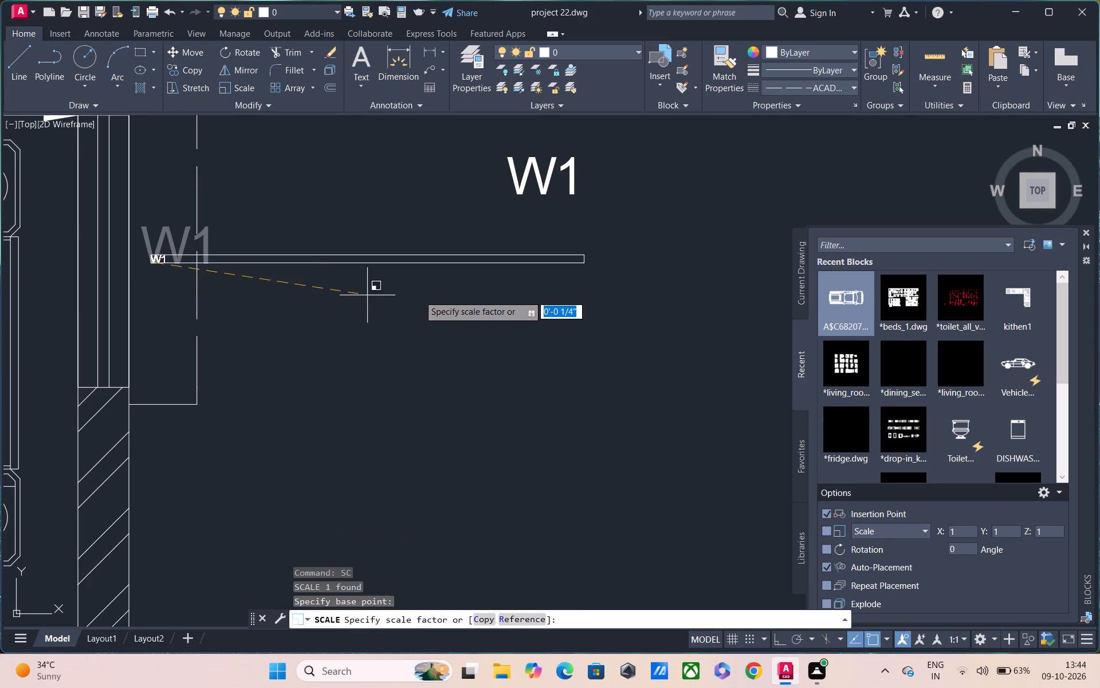
pyautogui.click(700, 260)
pyautogui.press('Escape')
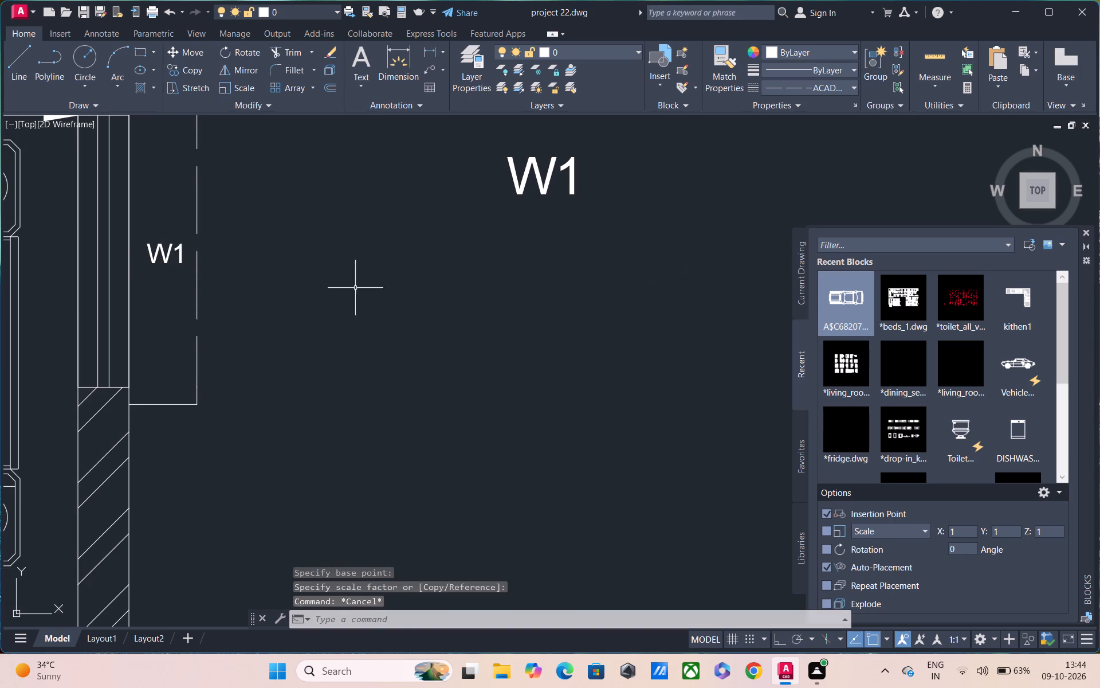
# Copy the small W1 label outside the upper bedroom's right window and into the outline of its top window.
pyautogui.click(148, 238)
pyautogui.click(197, 287)
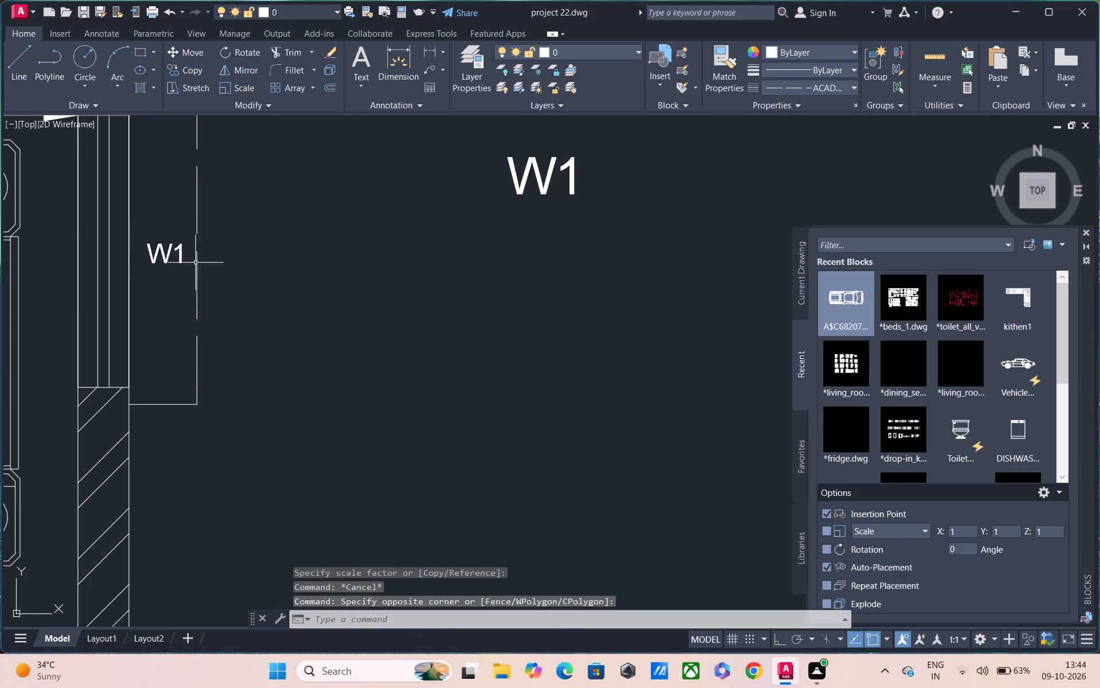
pyautogui.moveTo(137, 221); pyautogui.dragTo(144, 230)
pyautogui.click(191, 283)
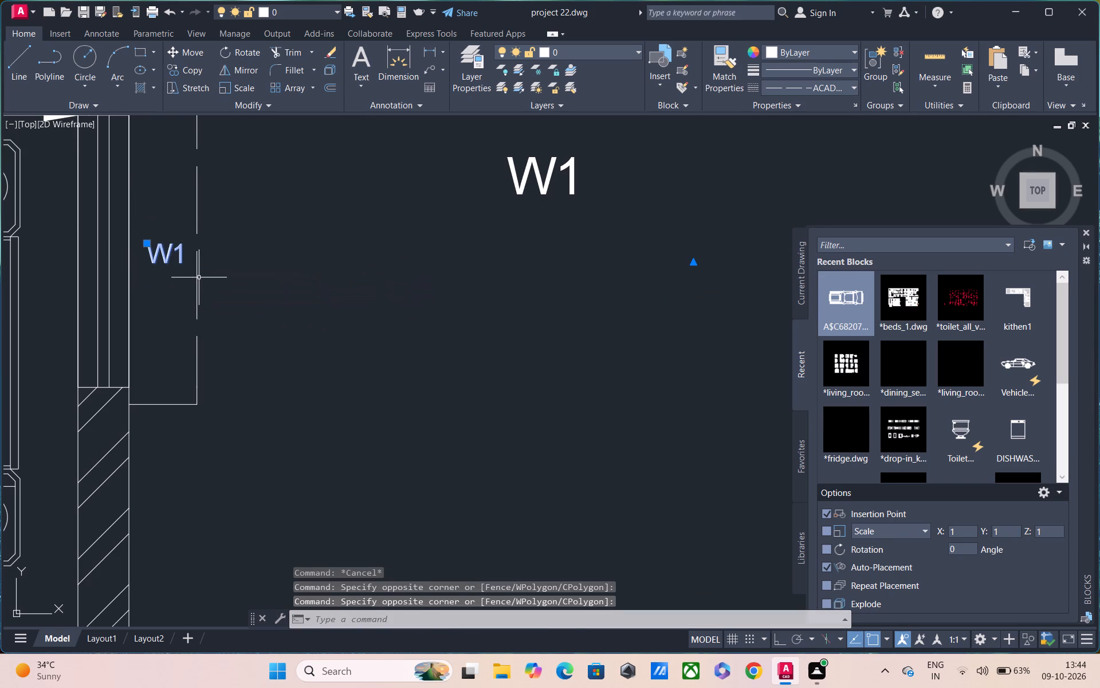
pyautogui.write('CO')
pyautogui.press('space')
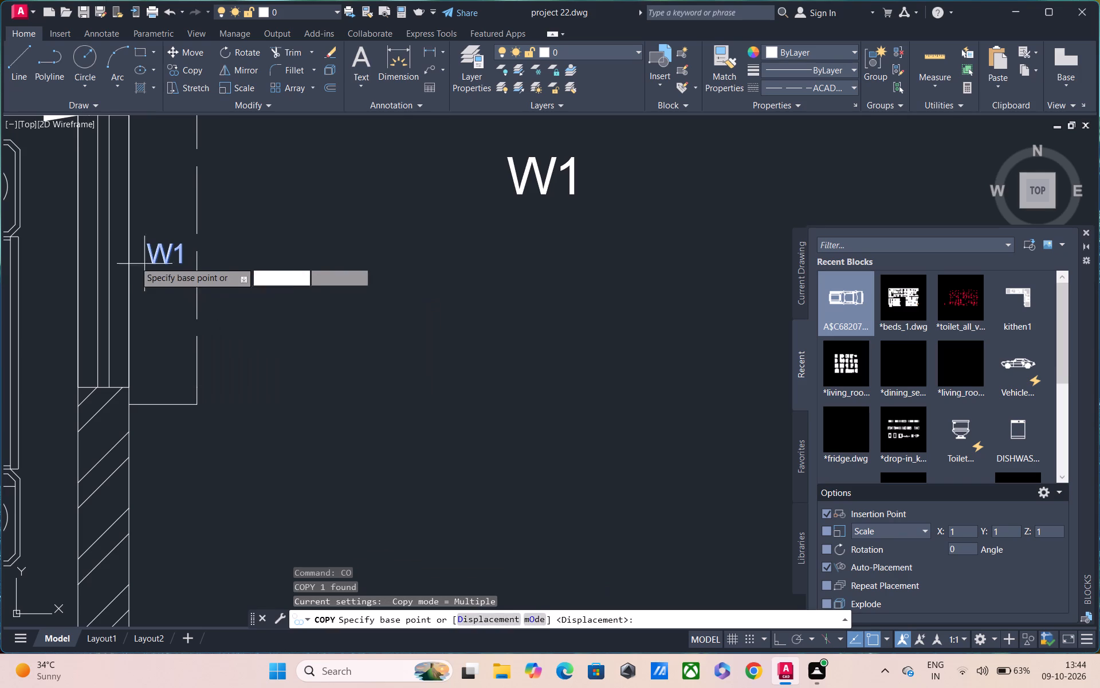
pyautogui.click(156, 258)
pyautogui.scroll(-4, 159, 224)
pyautogui.moveTo(164, 202); pyautogui.dragTo(188, 407, button='middle')
pyautogui.scroll(1, 188, 407)
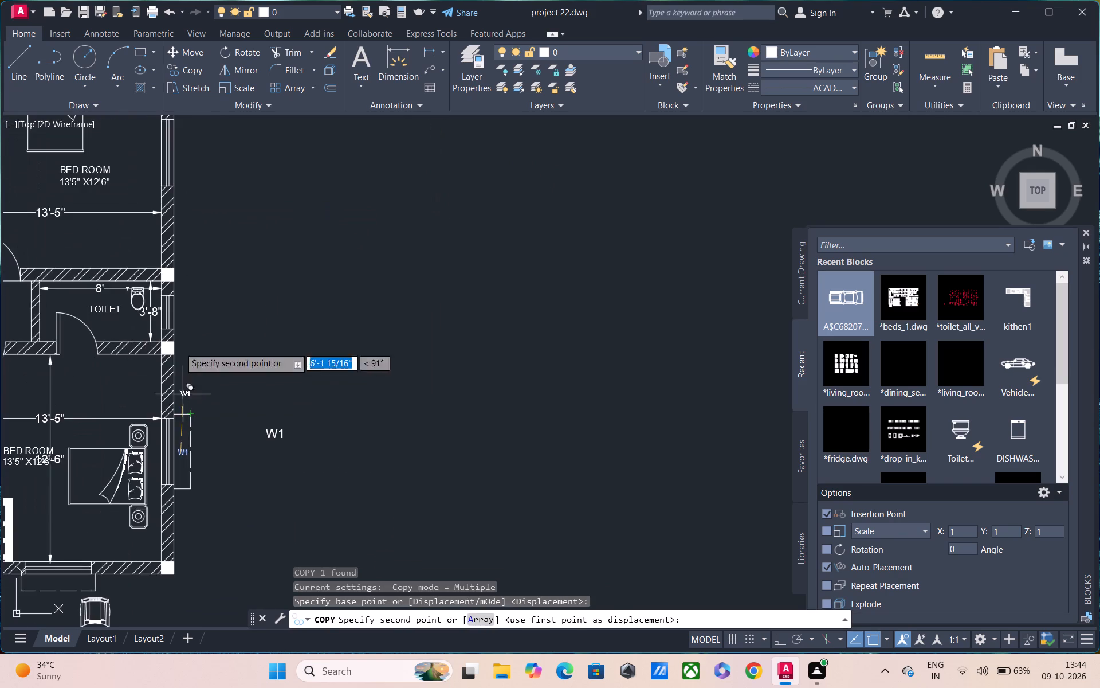
pyautogui.moveTo(177, 293); pyautogui.dragTo(210, 545, button='middle')
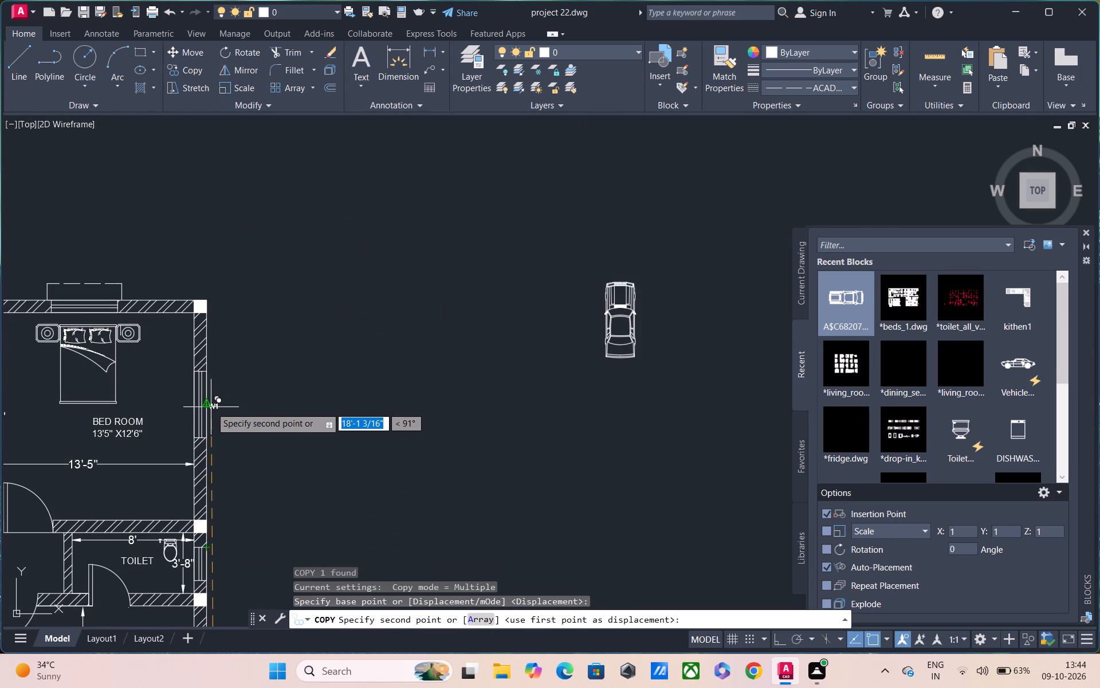
pyautogui.scroll(3, 211, 407)
pyautogui.click(207, 394)
pyautogui.moveTo(225, 309); pyautogui.dragTo(291, 531, button='middle')
pyautogui.moveTo(94, 298); pyautogui.dragTo(351, 353, button='middle')
pyautogui.click(27, 220)
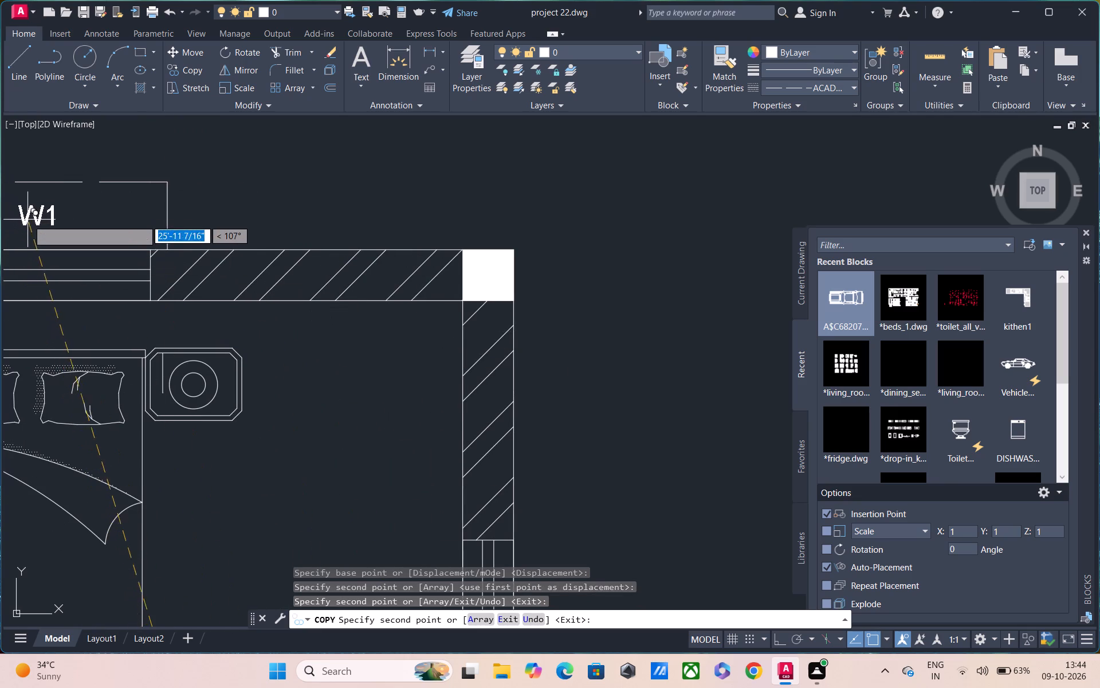
# Place further W1 copies in the outlines of both upper toilet windows and at the door above the dining area.
pyautogui.moveTo(78, 251); pyautogui.dragTo(516, 258, button='middle')
pyautogui.moveTo(202, 257); pyautogui.dragTo(504, 264, button='middle')
pyautogui.moveTo(168, 259); pyautogui.dragTo(450, 265, button='middle')
pyautogui.click(367, 246)
pyautogui.moveTo(348, 271); pyautogui.dragTo(605, 286, button='middle')
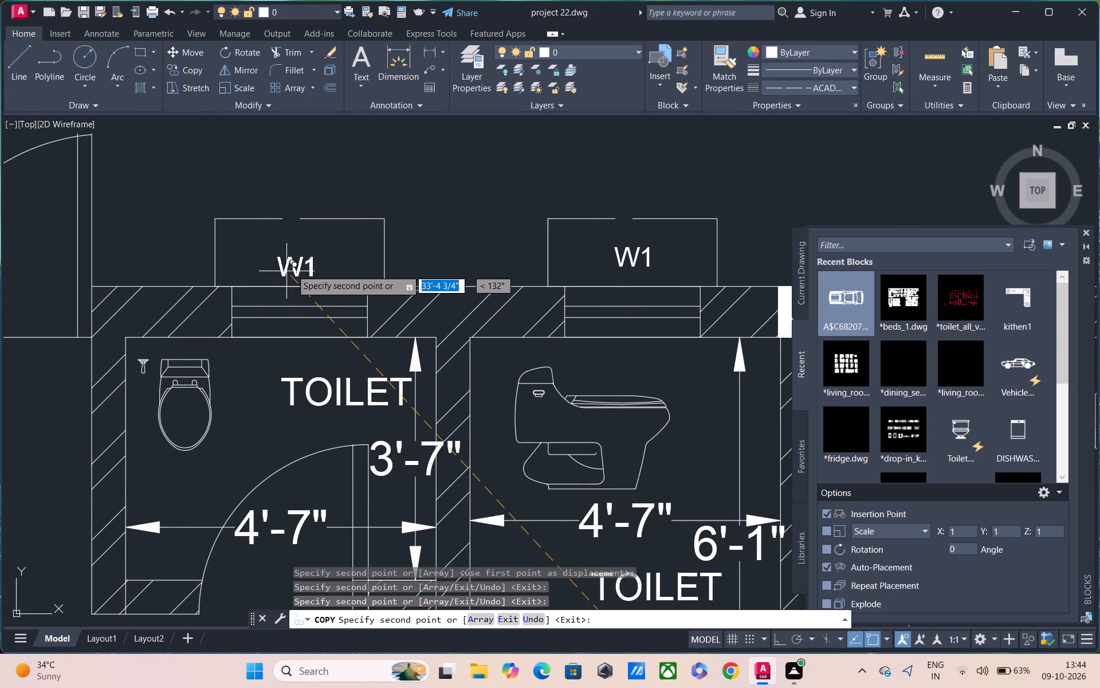
pyautogui.click(292, 268)
pyautogui.moveTo(211, 325); pyautogui.dragTo(464, 331, button='middle')
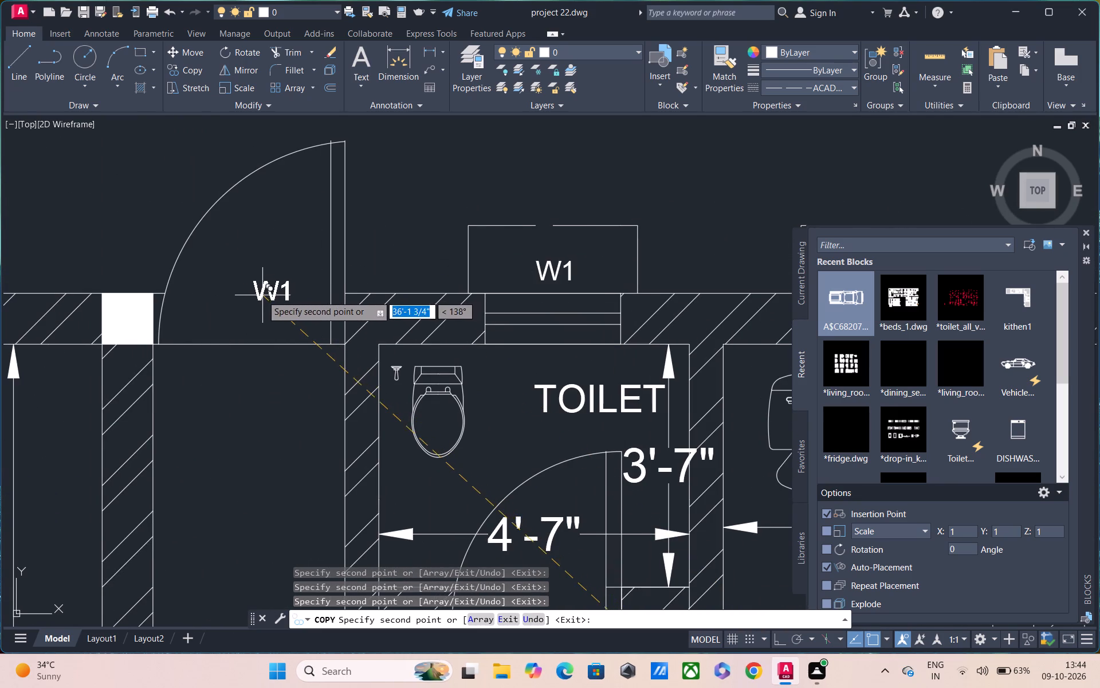
pyautogui.click(262, 295)
# Place W1 copies in the dashed outlines of the kitchen's top window and left window.
pyautogui.moveTo(418, 319); pyautogui.dragTo(967, 263, button='middle')
pyautogui.click(276, 214)
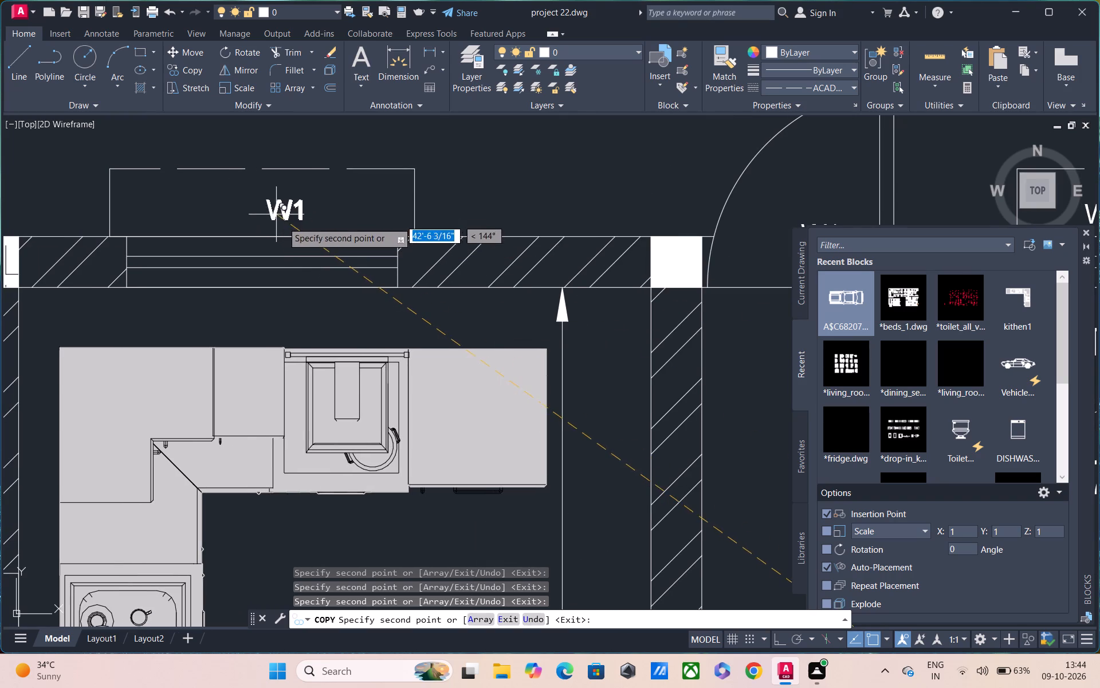
pyautogui.moveTo(331, 253); pyautogui.dragTo(660, 220, button='middle')
pyautogui.scroll(-3, 399, 295)
pyautogui.moveTo(355, 385); pyautogui.dragTo(349, 310, button='middle')
pyautogui.scroll(3, 344, 320)
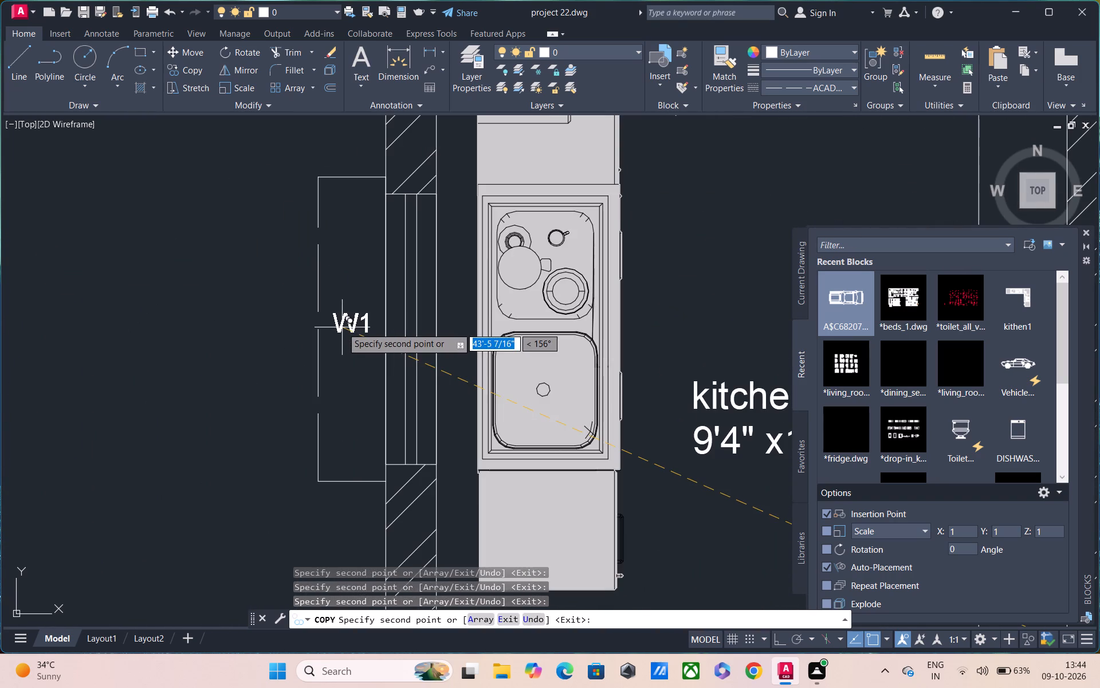
pyautogui.click(342, 327)
# Place W1 copies in the dashed outlines of the living room's left window and bottom window.
pyautogui.scroll(-3, 343, 357)
pyautogui.moveTo(352, 445); pyautogui.dragTo(352, 244, button='middle')
pyautogui.scroll(1, 352, 243)
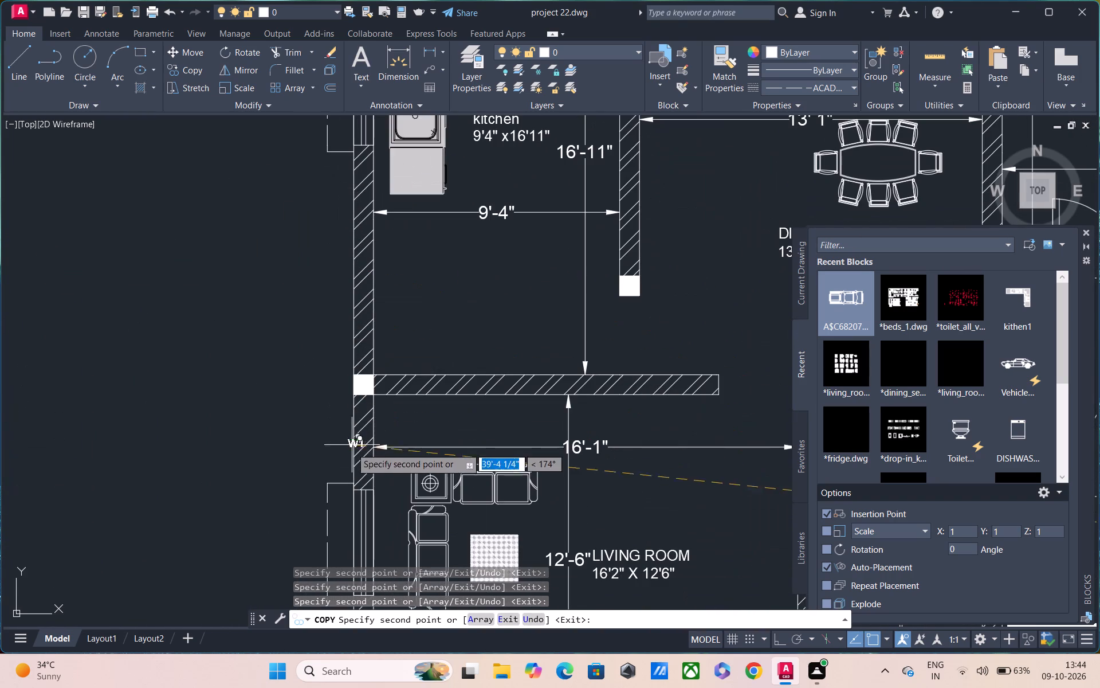
pyautogui.moveTo(348, 418); pyautogui.dragTo(347, 176, button='middle')
pyautogui.scroll(4, 346, 304)
pyautogui.click(315, 306)
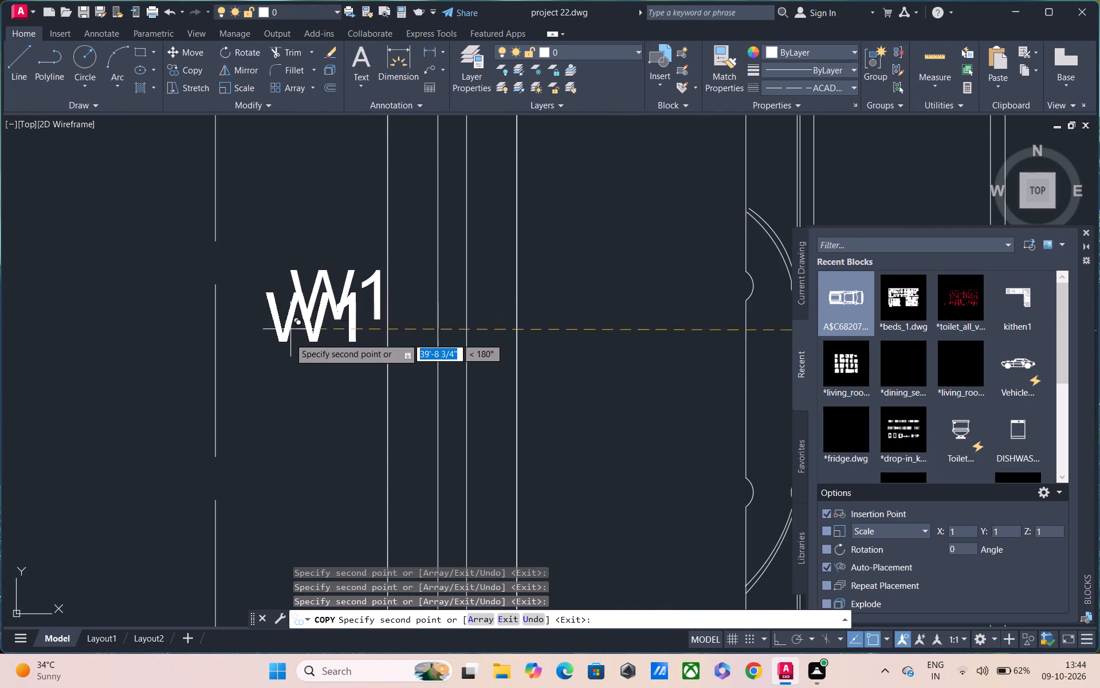
pyautogui.scroll(-4, 289, 343)
pyautogui.moveTo(290, 373); pyautogui.dragTo(291, 101, button='middle')
pyautogui.scroll(2, 438, 308)
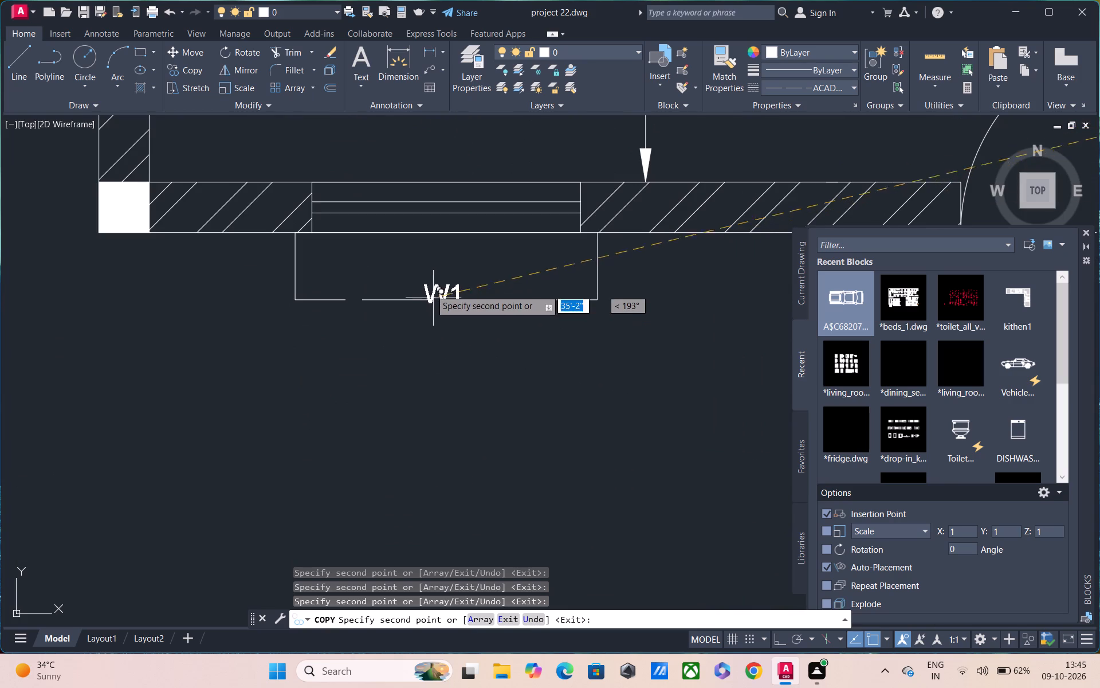
pyautogui.click(422, 260)
# Place W1 copies at the living room door facing the otta and in the dashed outline of the lower bedroom's bottom window.
pyautogui.moveTo(442, 279); pyautogui.dragTo(0, 411, button='middle')
pyautogui.scroll(-3, 0, 411)
pyautogui.scroll(-1, 435, 411)
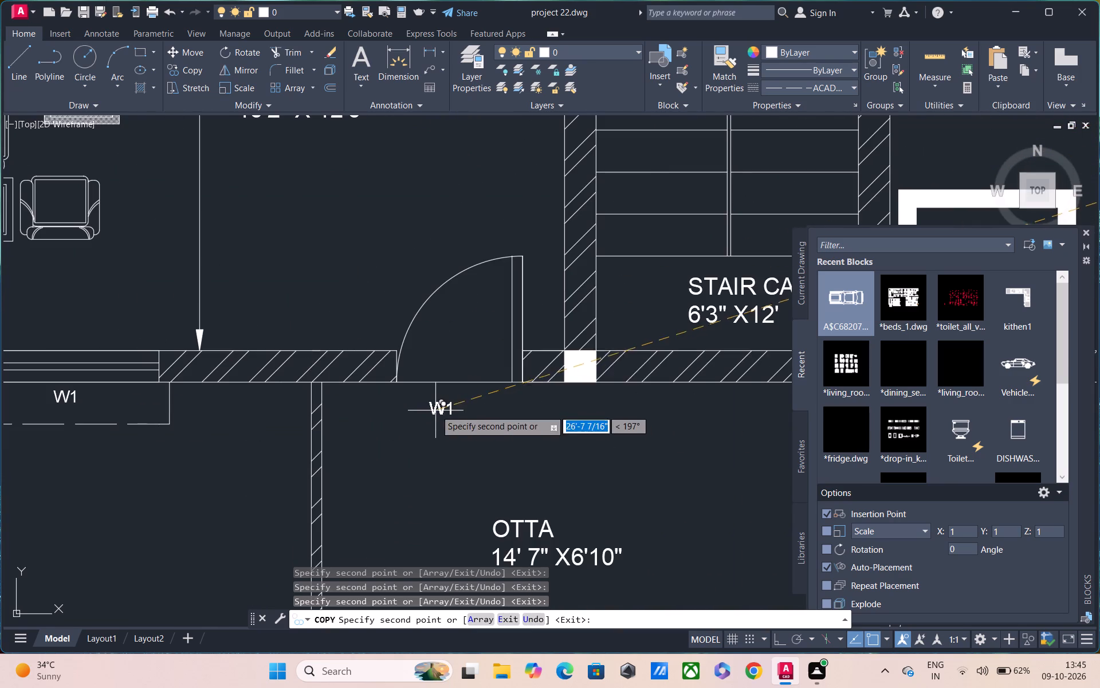
pyautogui.click(450, 339)
pyautogui.scroll(-4, 441, 344)
pyautogui.scroll(4, 555, 374)
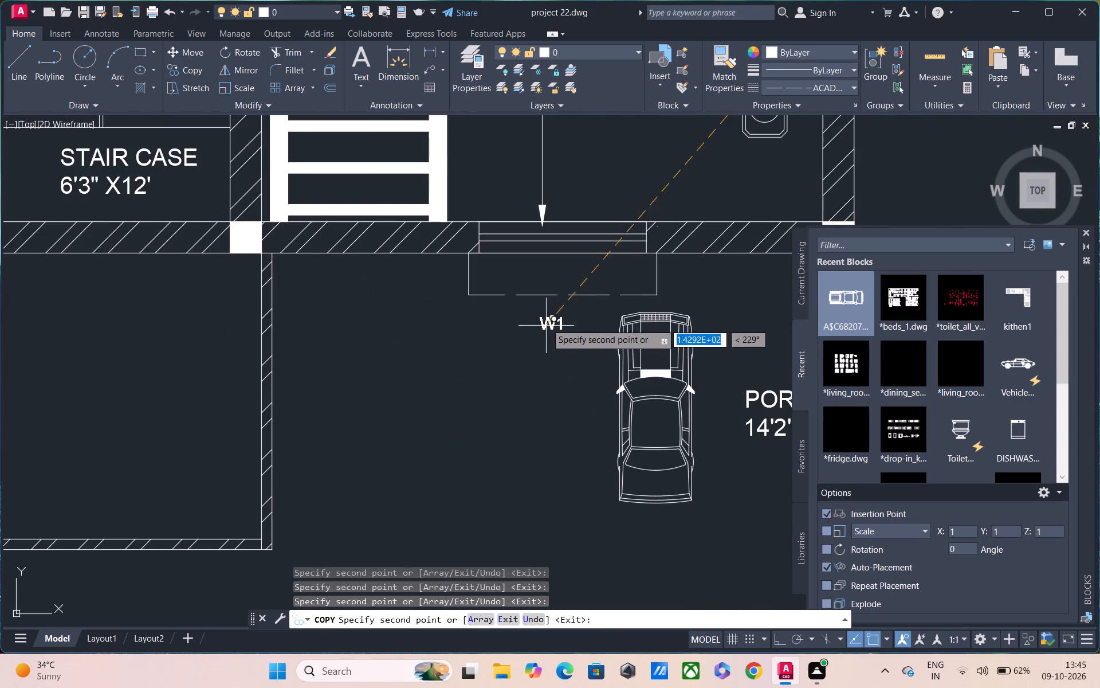
pyautogui.click(544, 272)
# Place W1 copies at the lower bedroom's door and the upper bedroom's door, and end the copying.
pyautogui.scroll(-4, 544, 268)
pyautogui.moveTo(551, 351); pyautogui.dragTo(545, 374, button='middle')
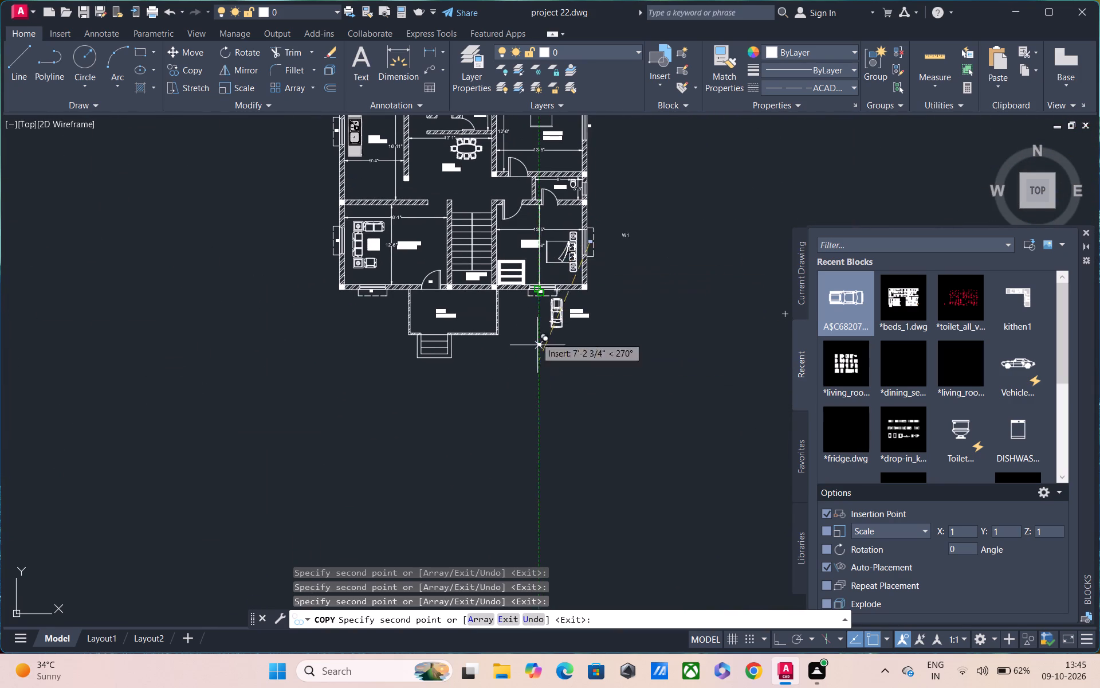
pyautogui.middleClick(522, 351)
pyautogui.moveTo(515, 247); pyautogui.dragTo(514, 416, button='middle')
pyautogui.scroll(3, 510, 386)
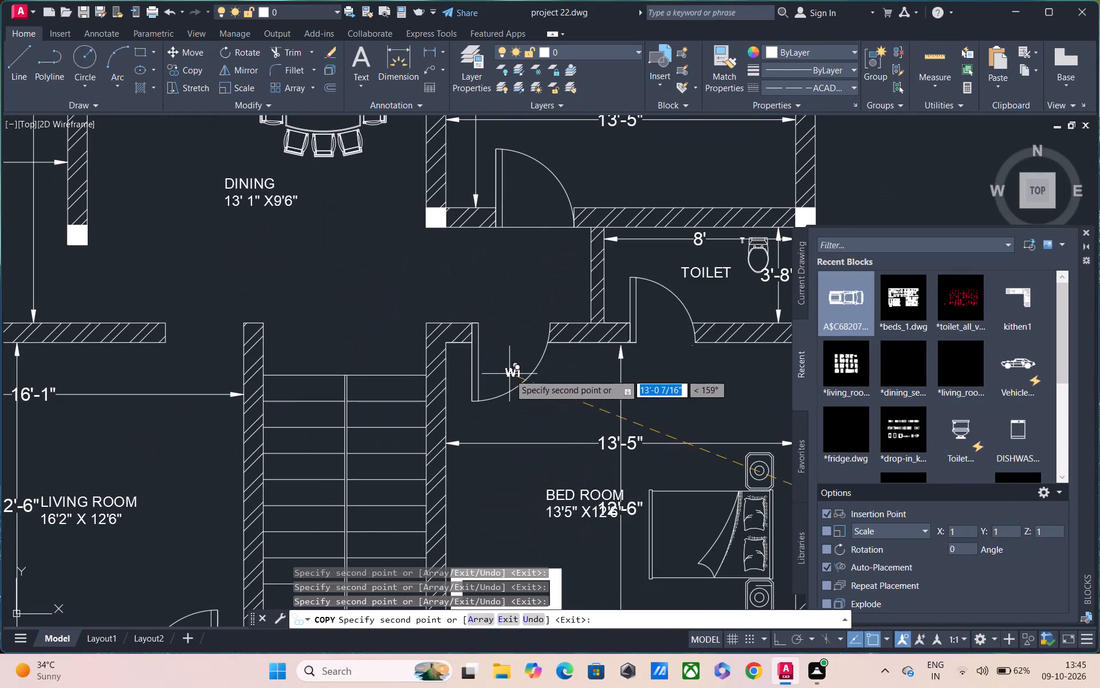
pyautogui.click(501, 357)
pyautogui.click(527, 199)
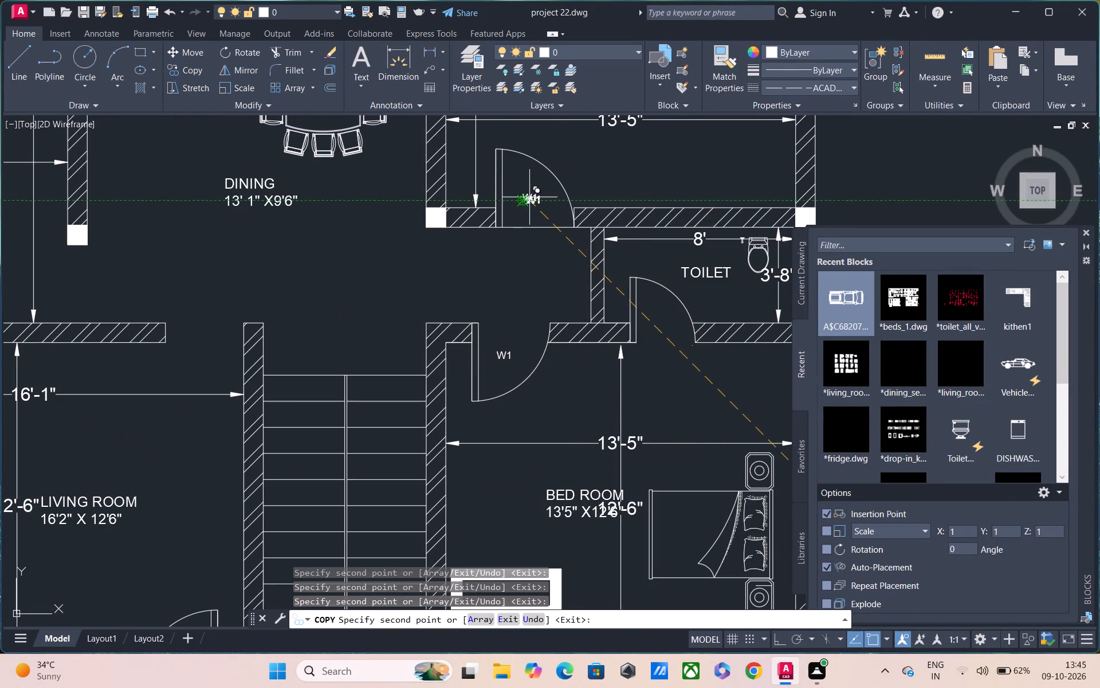
pyautogui.moveTo(540, 257); pyautogui.dragTo(583, 507, button='middle')
pyautogui.scroll(-1, 492, 423)
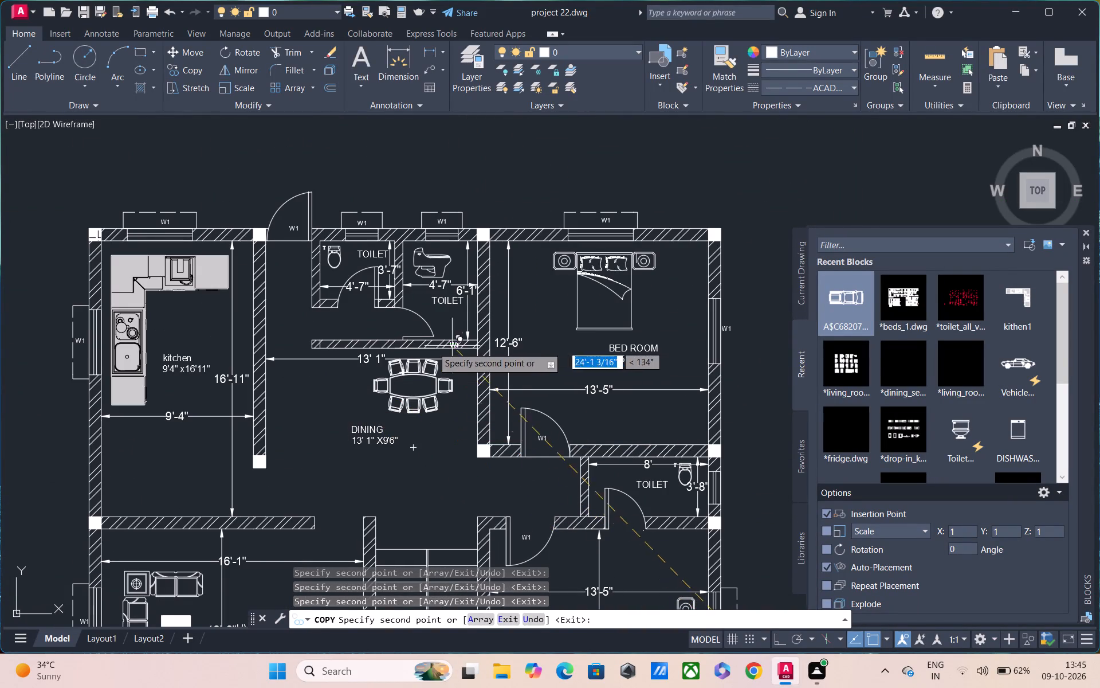
pyautogui.moveTo(358, 455); pyautogui.dragTo(356, 360, button='middle')
pyautogui.scroll(-2, 379, 425)
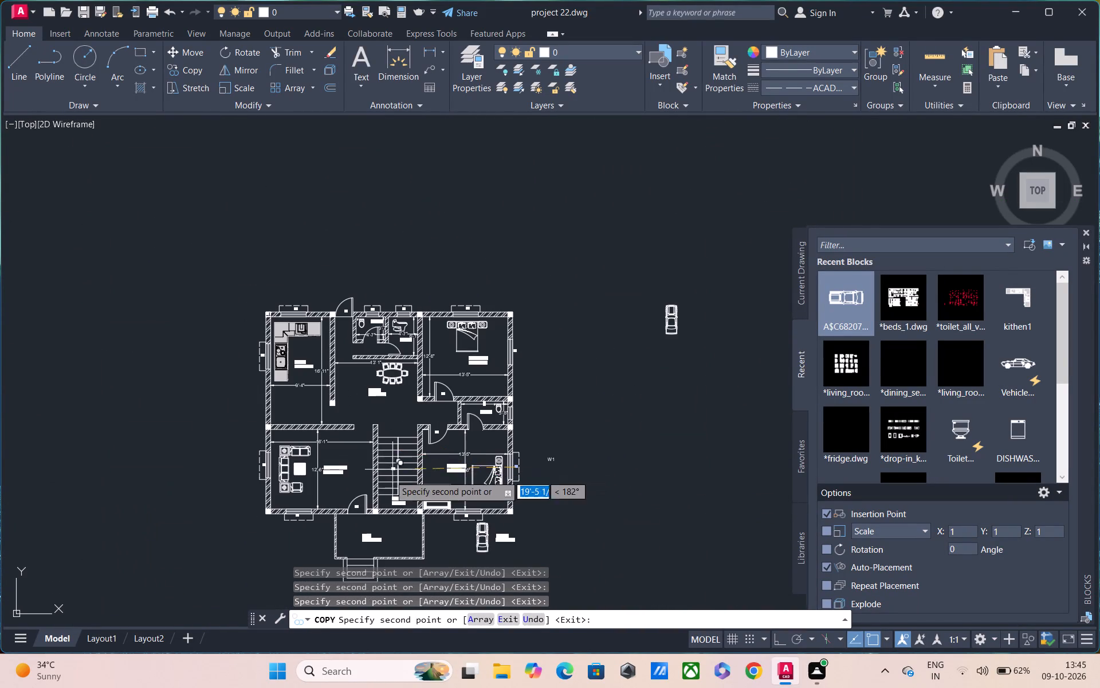
pyautogui.press('Escape')
# Change the window label above the upper toilet adjoining the bedroom to V1.
pyautogui.scroll(1, 505, 342)
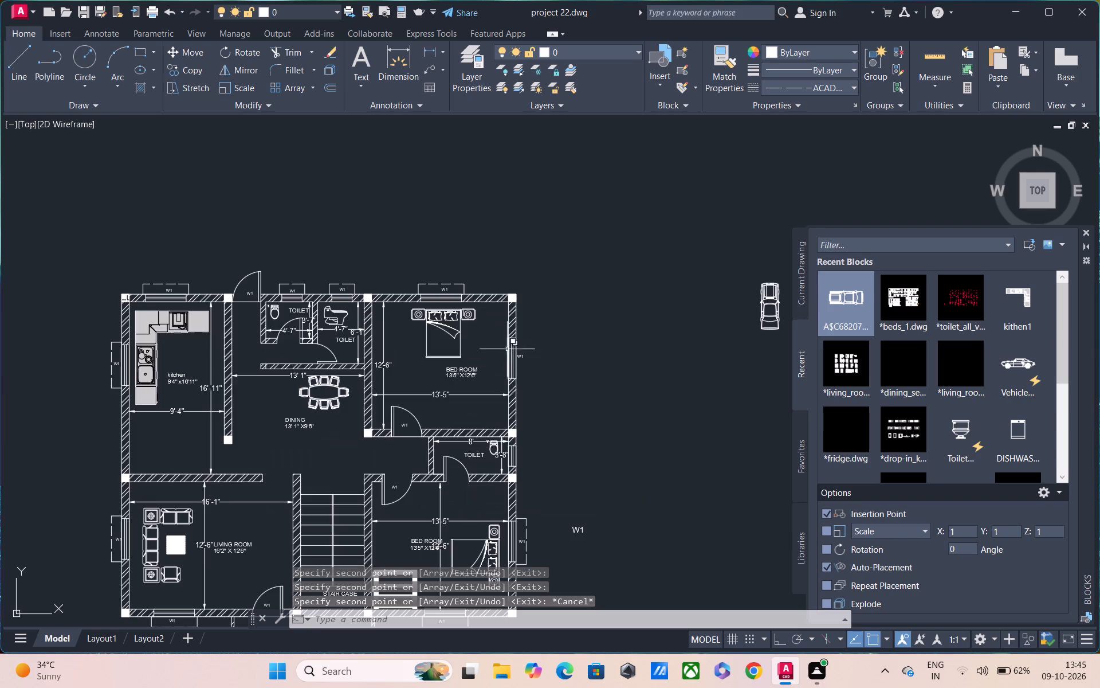
pyautogui.scroll(2, 324, 294)
pyautogui.doubleClick(366, 286)
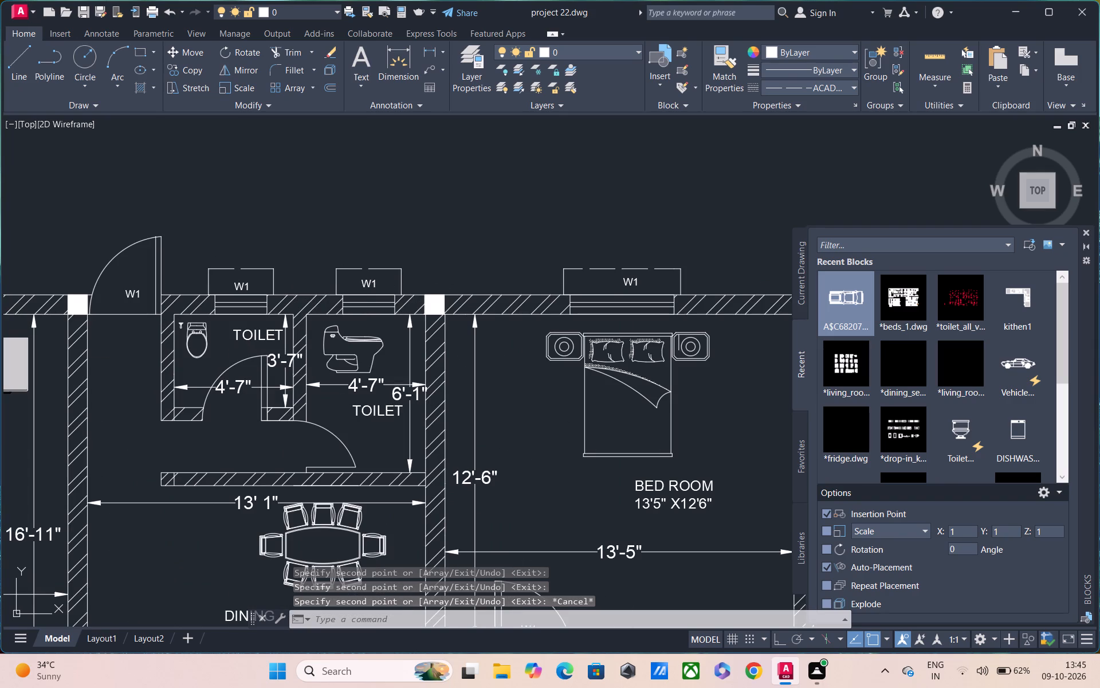
pyautogui.click(390, 286)
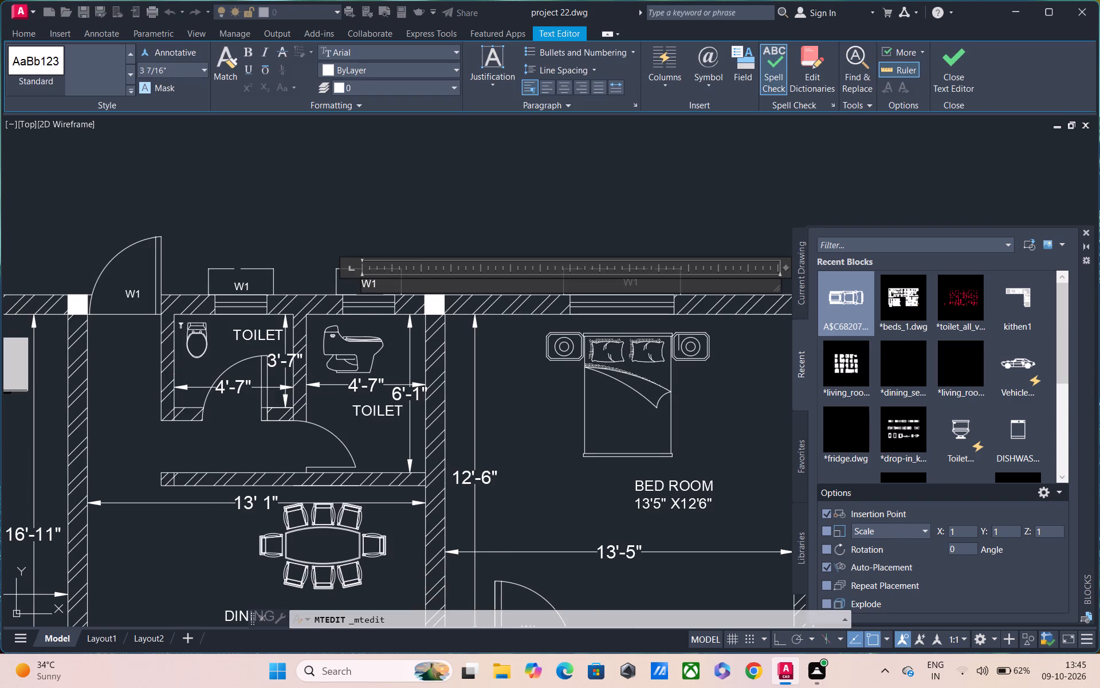
pyautogui.press('BackSpace')
pyautogui.press('BackSpace')
pyautogui.press('BackSpace')
pyautogui.press('v')
pyautogui.press('1')
pyautogui.click(383, 224)
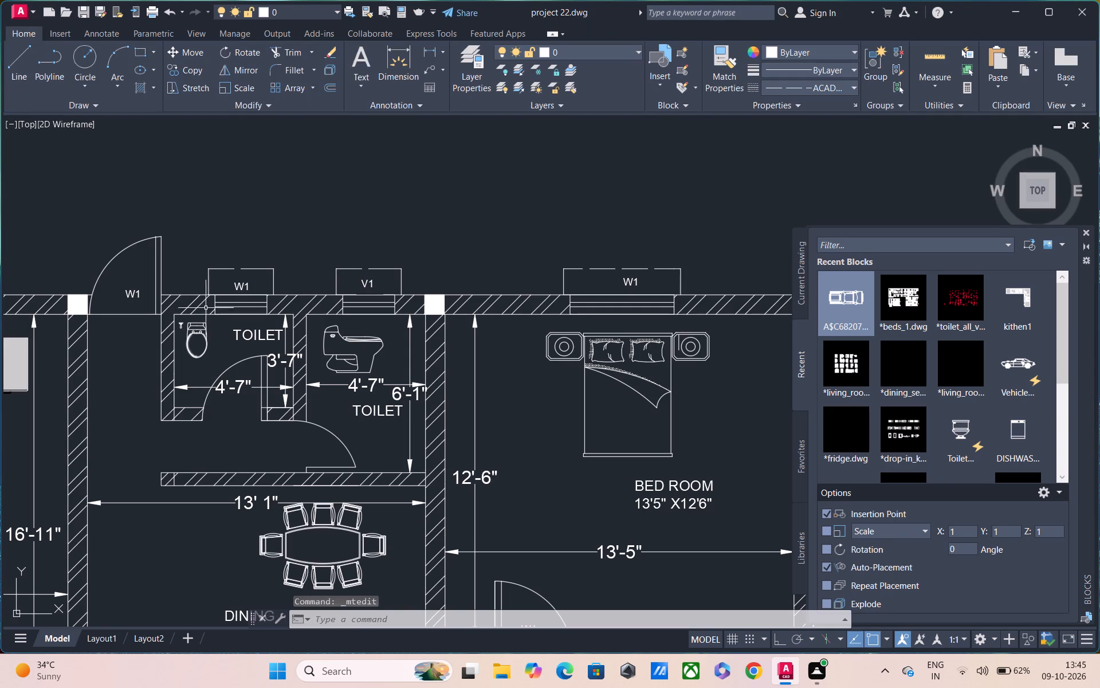
# Change the window label above the other upper toilet, beside the exterior door, to V1.
pyautogui.doubleClick(241, 287)
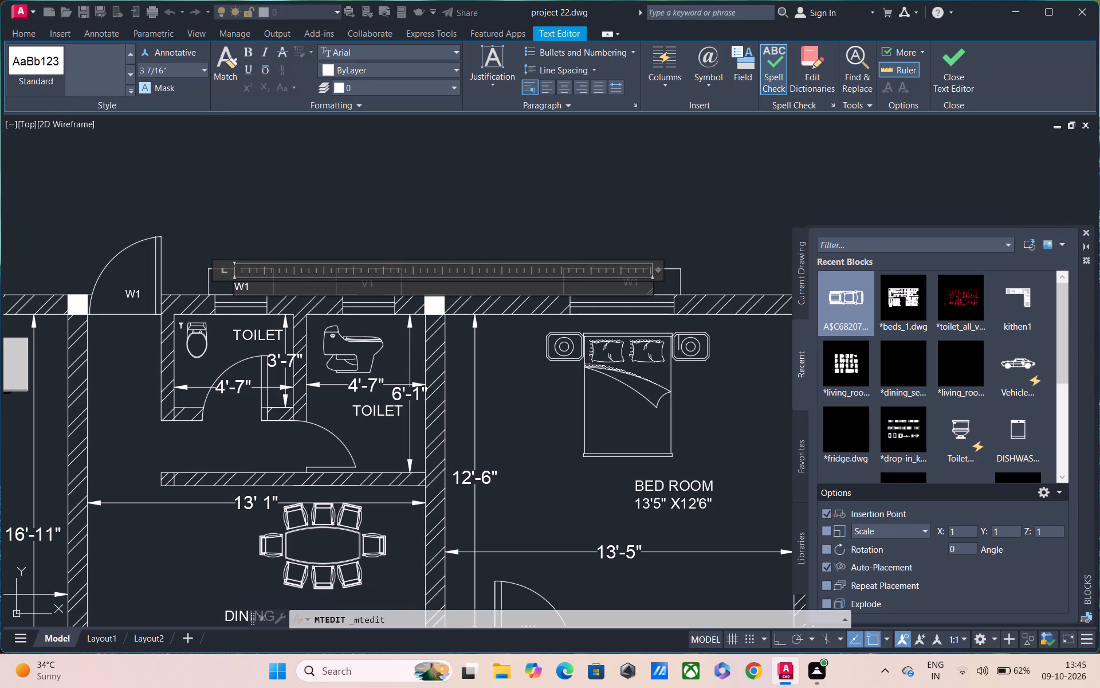
pyautogui.click(265, 289)
pyautogui.press('BackSpace')
pyautogui.press('BackSpace')
pyautogui.write('V1')
pyautogui.click(272, 231)
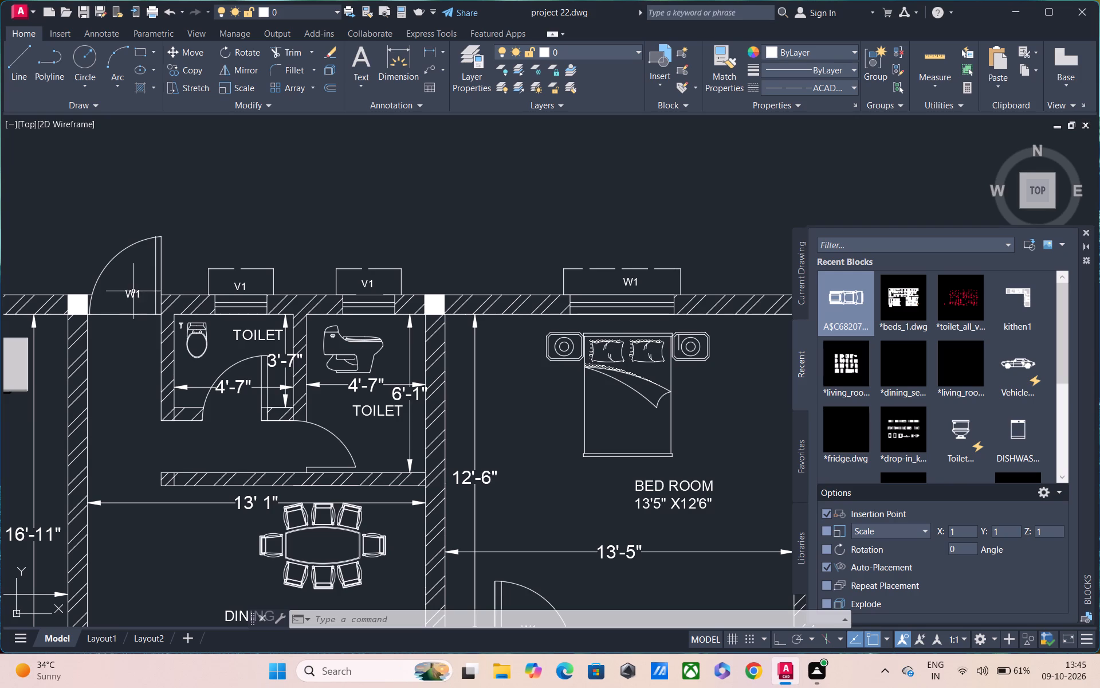
# Change the label at the exterior door between the kitchen and the upper toilets to D1.
pyautogui.doubleClick(133, 291)
pyautogui.doubleClick(136, 298)
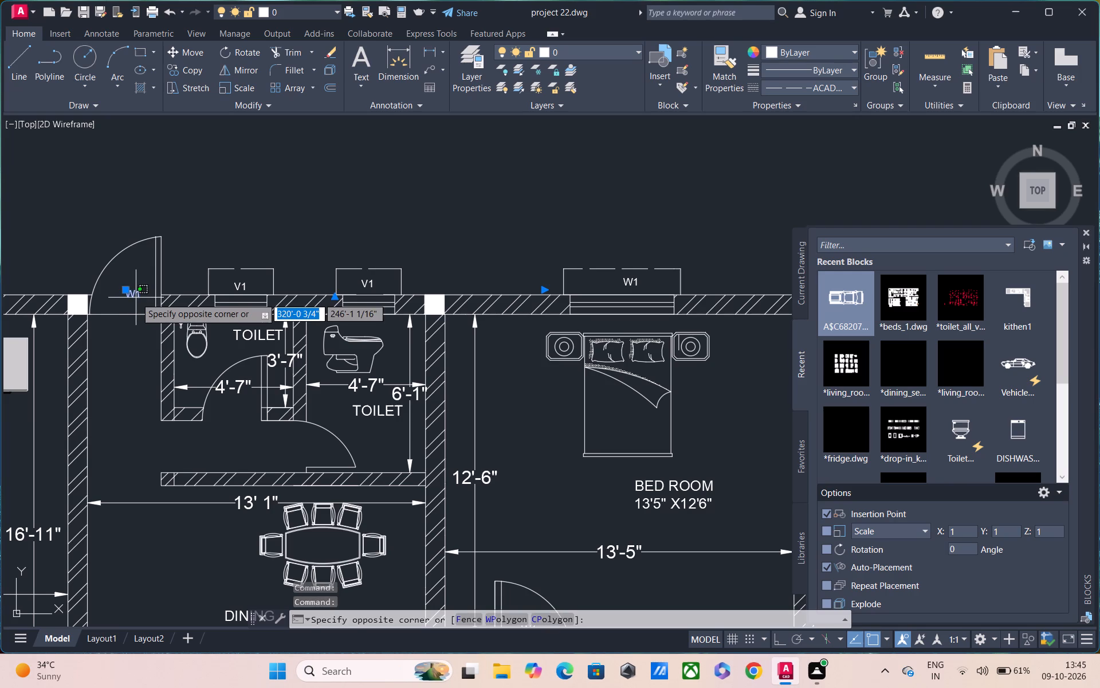
pyautogui.doubleClick(129, 294)
pyautogui.click(141, 299)
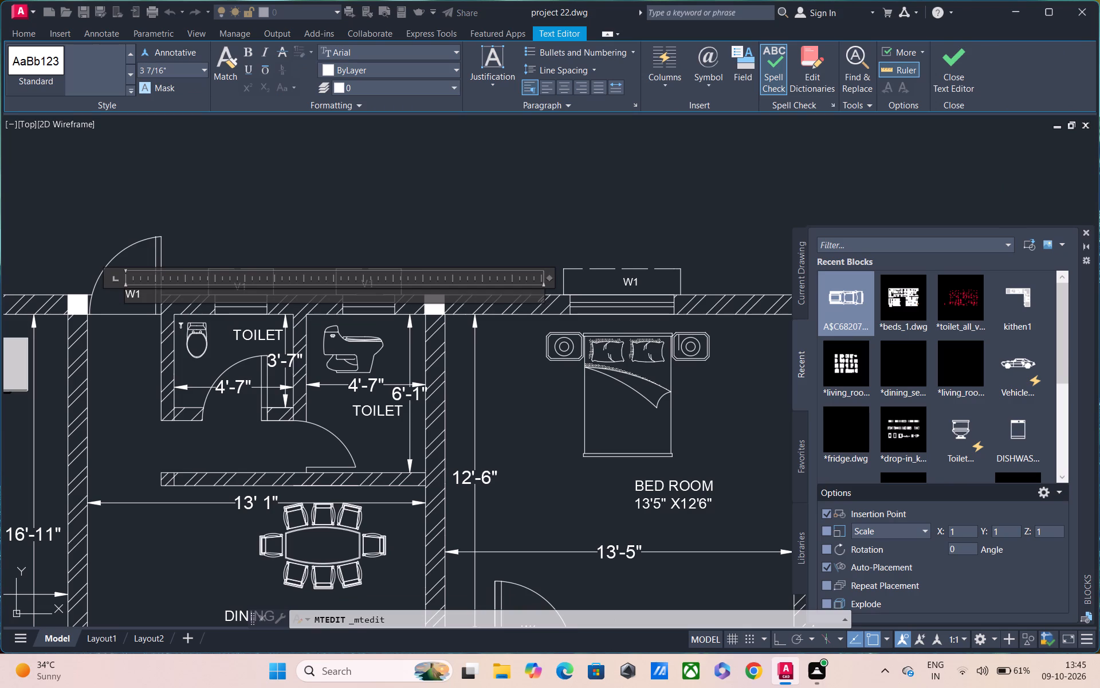
pyautogui.press('BackSpace')
pyautogui.press('BackSpace')
pyautogui.press('BackSpace')
pyautogui.press('BackSpace')
pyautogui.press('BackSpace')
pyautogui.press('BackSpace')
pyautogui.press('BackSpace')
pyautogui.press('BackSpace')
pyautogui.press('BackSpace')
pyautogui.press('BackSpace')
pyautogui.press('BackSpace')
pyautogui.press('BackSpace')
pyautogui.write('D1')
pyautogui.click(216, 244)
# Change the label at the main door between the living room and the otta to MD.
pyautogui.moveTo(202, 246); pyautogui.dragTo(433, 231, button='middle')
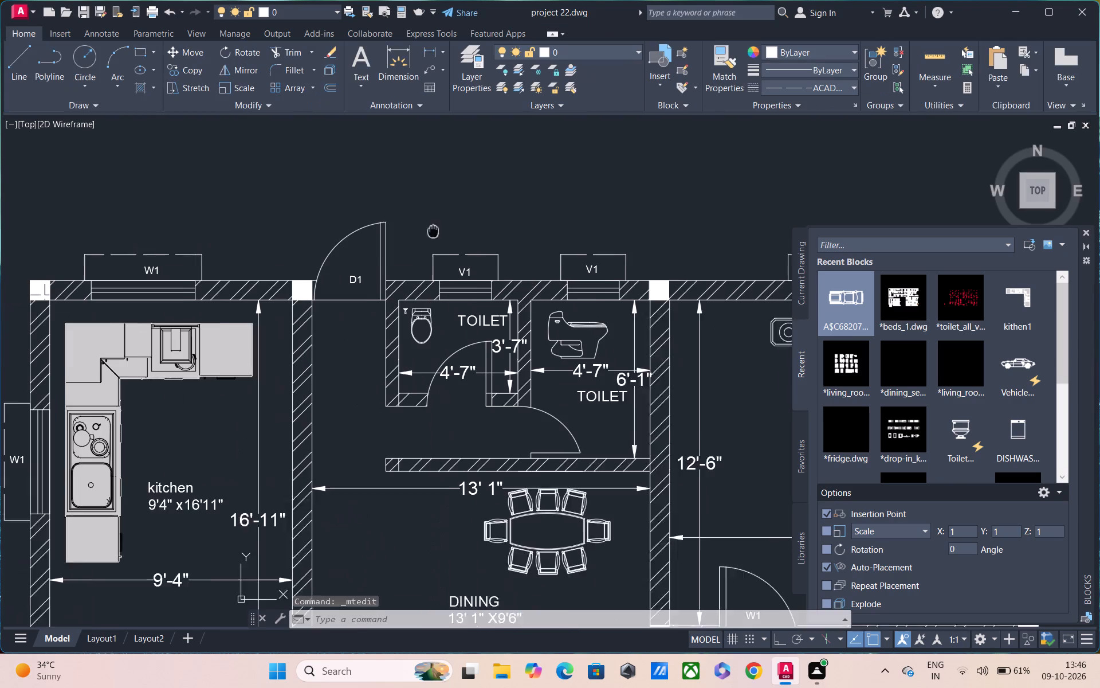
pyautogui.moveTo(433, 231); pyautogui.dragTo(456, 223, button='middle')
pyautogui.scroll(-1, 155, 306)
pyautogui.moveTo(128, 364); pyautogui.dragTo(173, 155, button='middle')
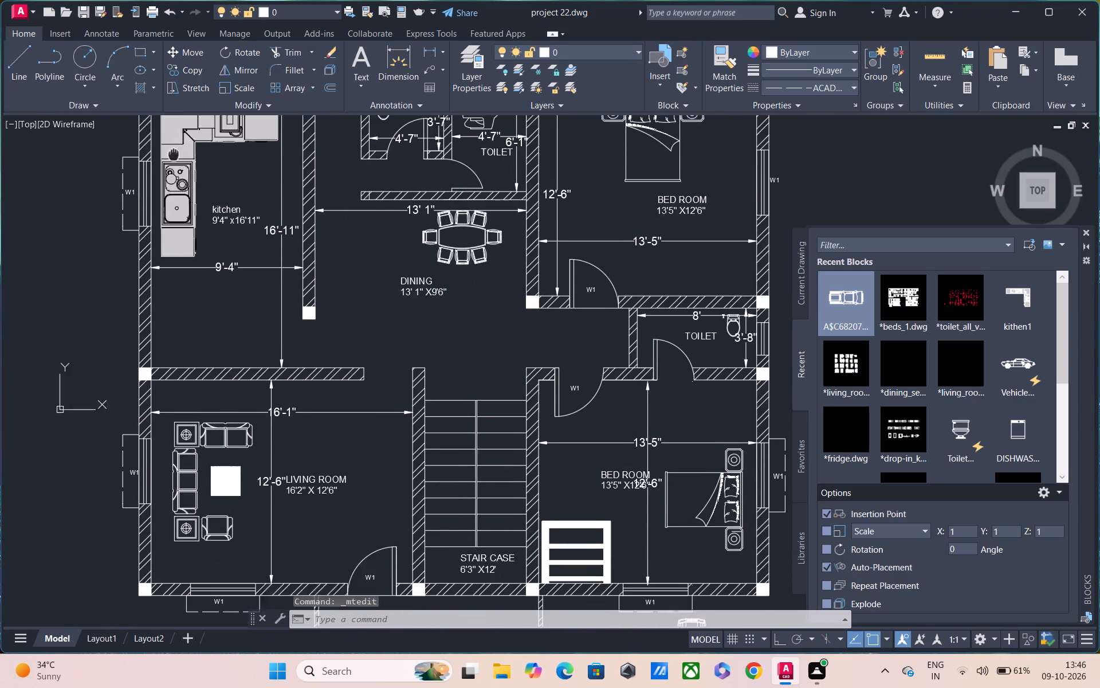
pyautogui.moveTo(153, 355); pyautogui.dragTo(153, 185, button='middle')
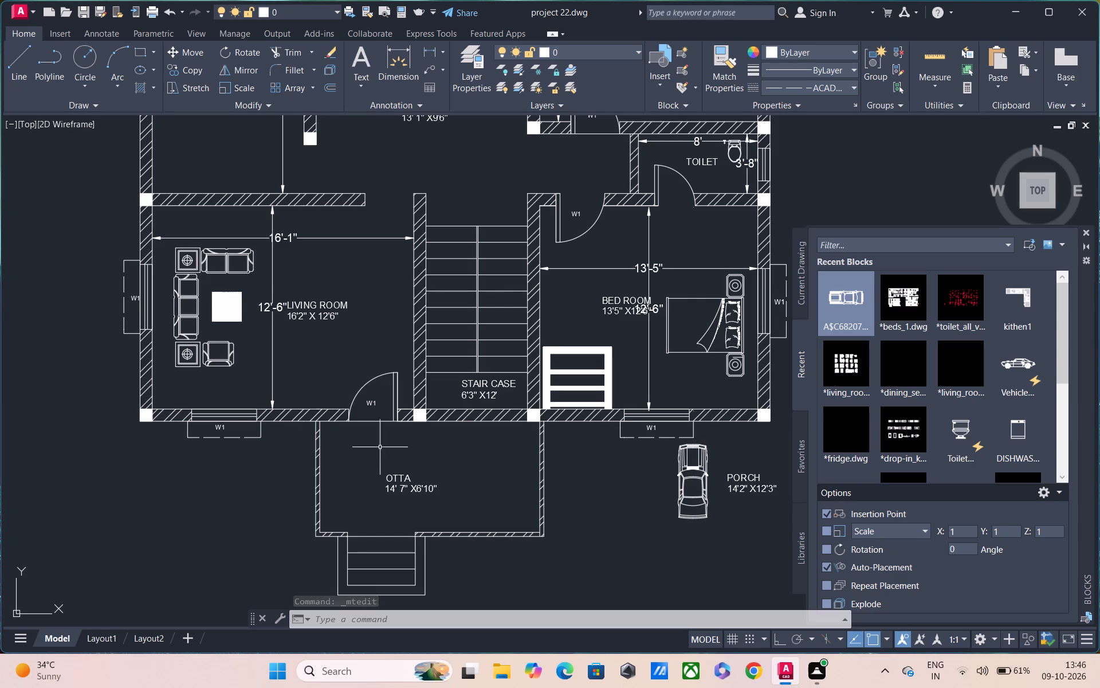
pyautogui.doubleClick(375, 402)
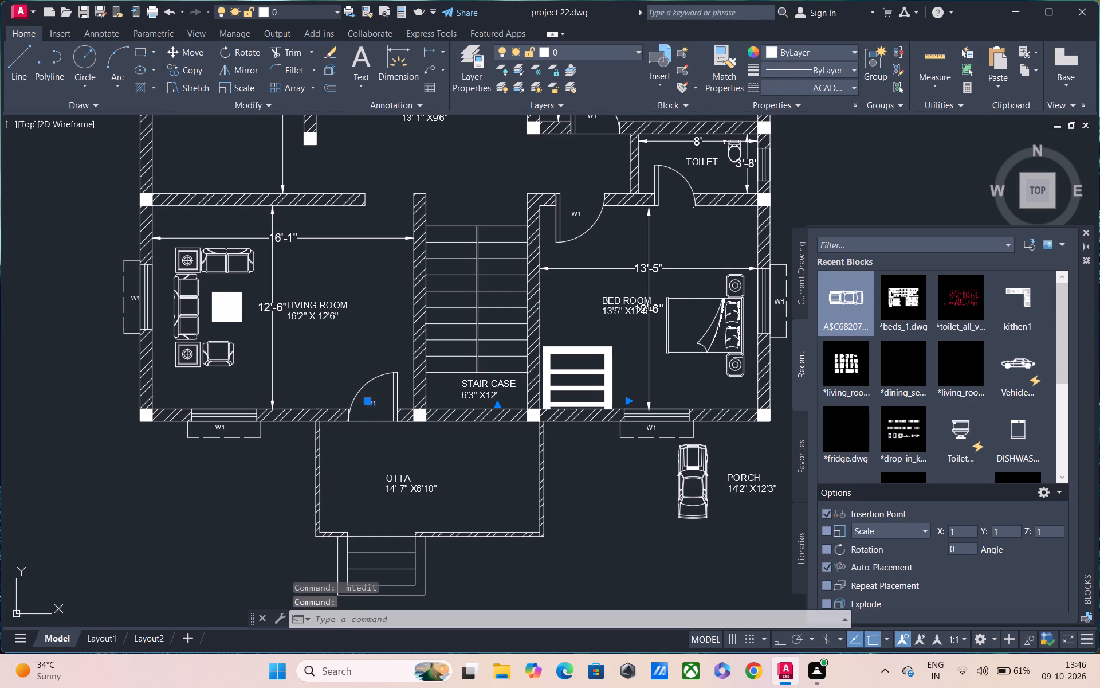
pyautogui.click(382, 411)
pyautogui.press('BackSpace')
pyautogui.press('BackSpace')
pyautogui.press('BackSpace')
pyautogui.press('BackSpace')
pyautogui.press('BackSpace')
pyautogui.press('BackSpace')
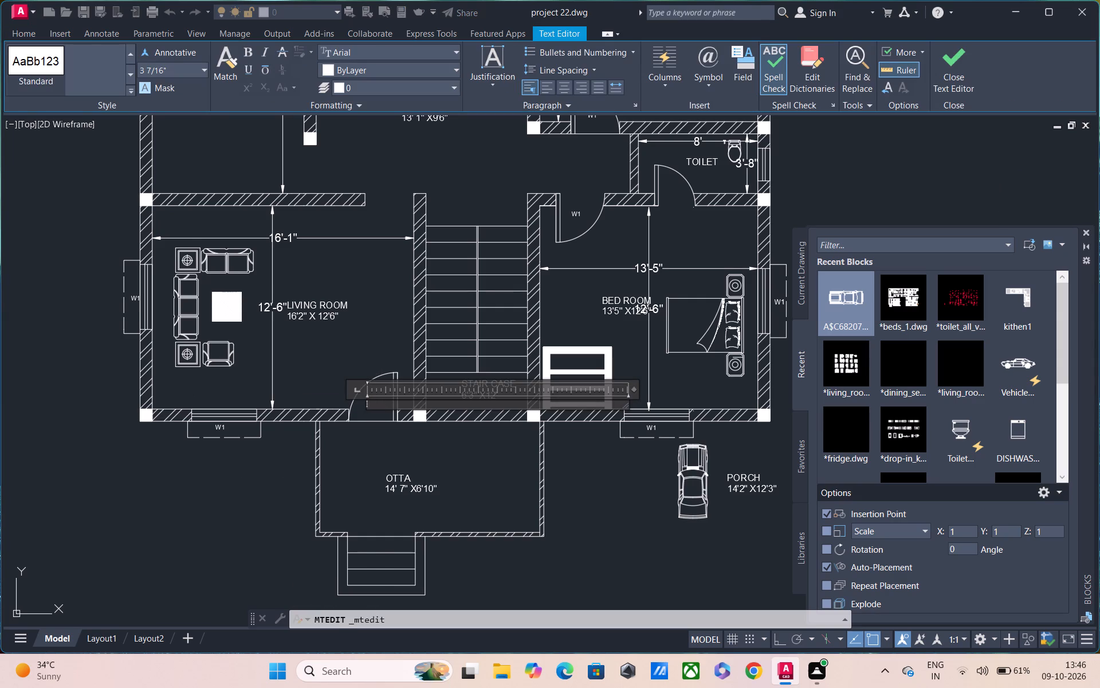
pyautogui.write('MD')
pyautogui.click(366, 456)
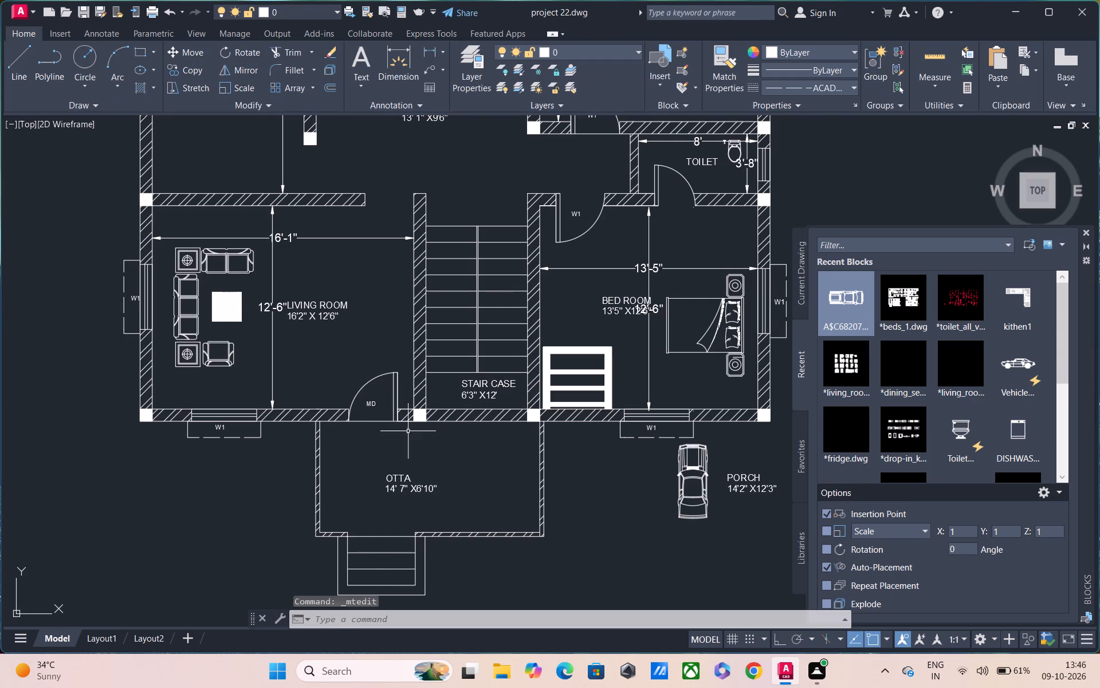
# Change the label at the lower bedroom's door to D1.
pyautogui.moveTo(628, 389); pyautogui.dragTo(609, 517, button='middle')
pyautogui.scroll(1, 609, 517)
pyautogui.scroll(-1, 343, 355)
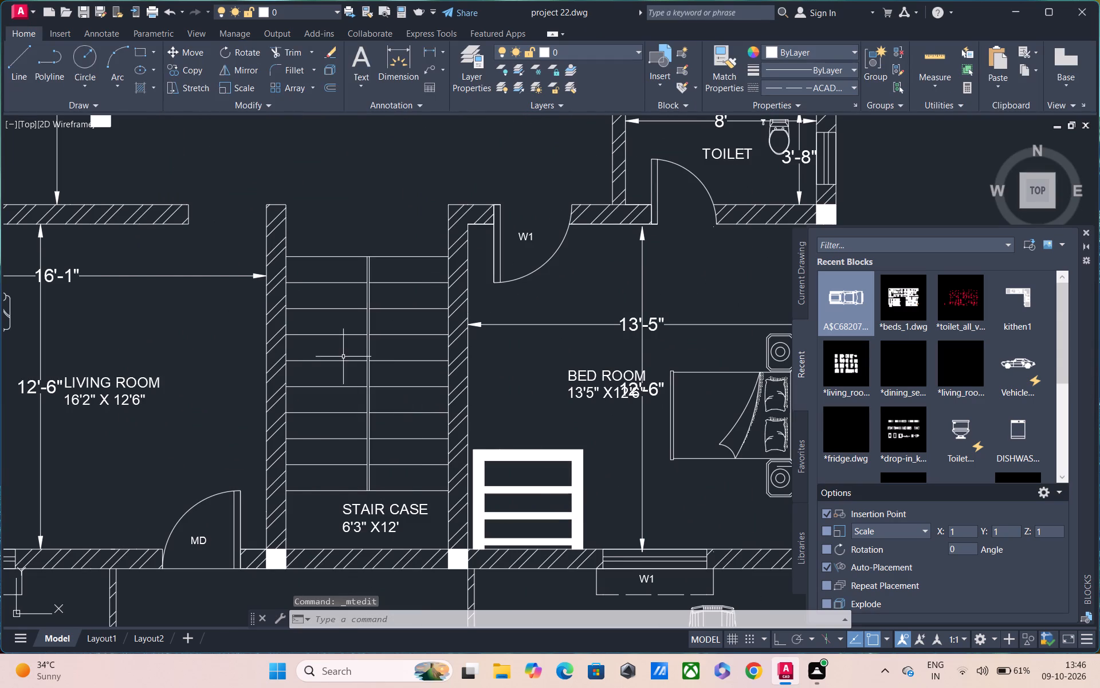
pyautogui.moveTo(359, 312); pyautogui.dragTo(358, 382, button='middle')
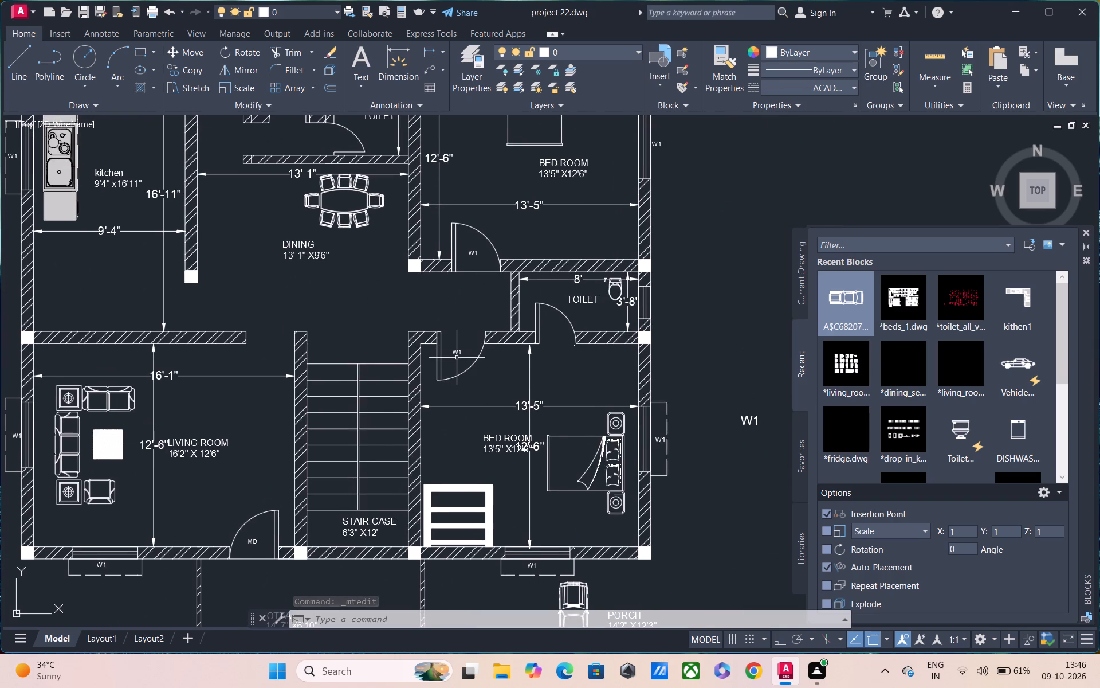
pyautogui.doubleClick(457, 353)
pyautogui.click(469, 349)
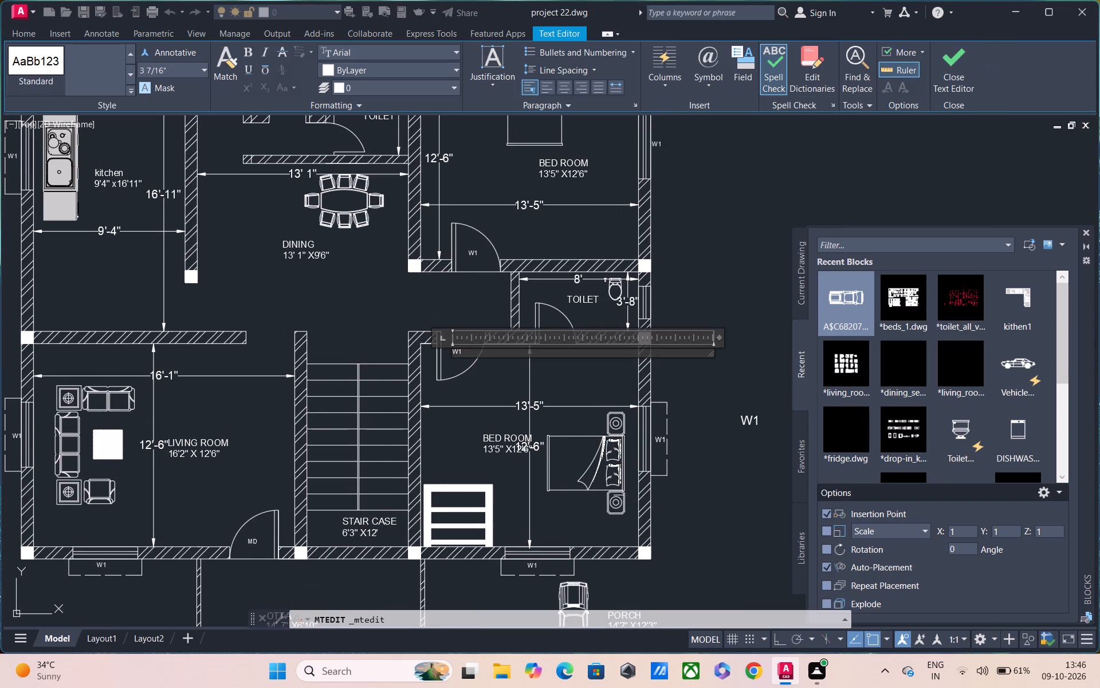
pyautogui.press('BackSpace')
pyautogui.press('BackSpace')
pyautogui.write('D1')
pyautogui.click(465, 299)
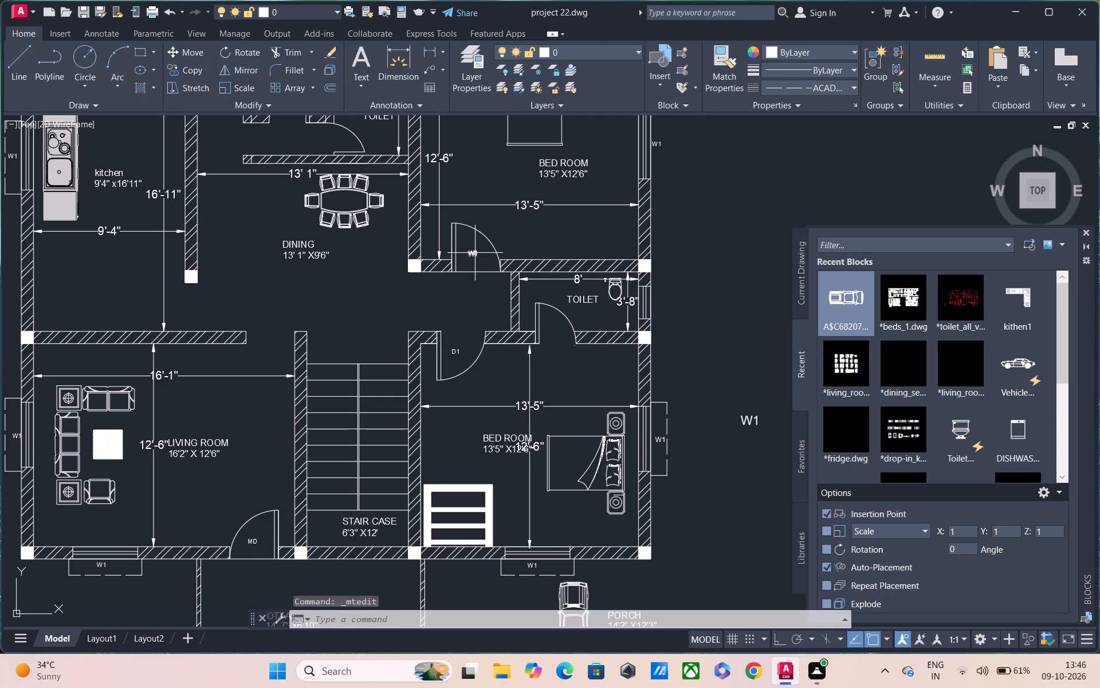
# Change the label at the upper bedroom's door to D1.
pyautogui.doubleClick(475, 253)
pyautogui.click(482, 253)
pyautogui.press('BackSpace')
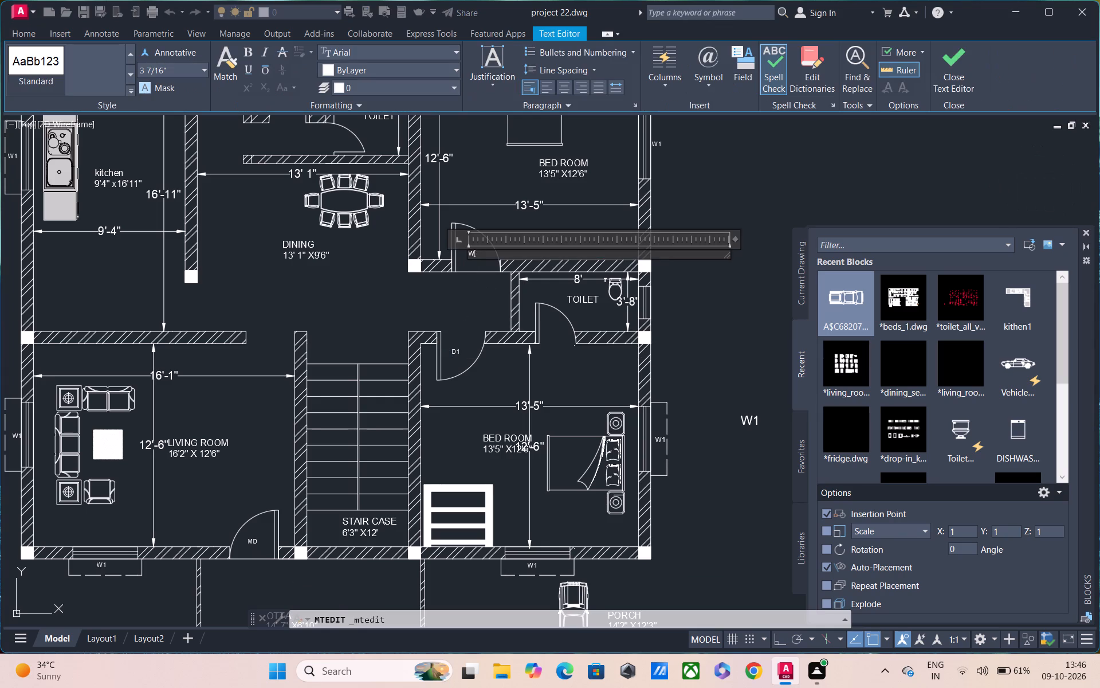
pyautogui.press('BackSpace')
pyautogui.press('BackSpace')
pyautogui.write('D1')
pyautogui.click(462, 312)
# Copy the D1 label from the lower bedroom's door to the adjacent door of the toilet between the bedrooms.
pyautogui.scroll(3, 454, 354)
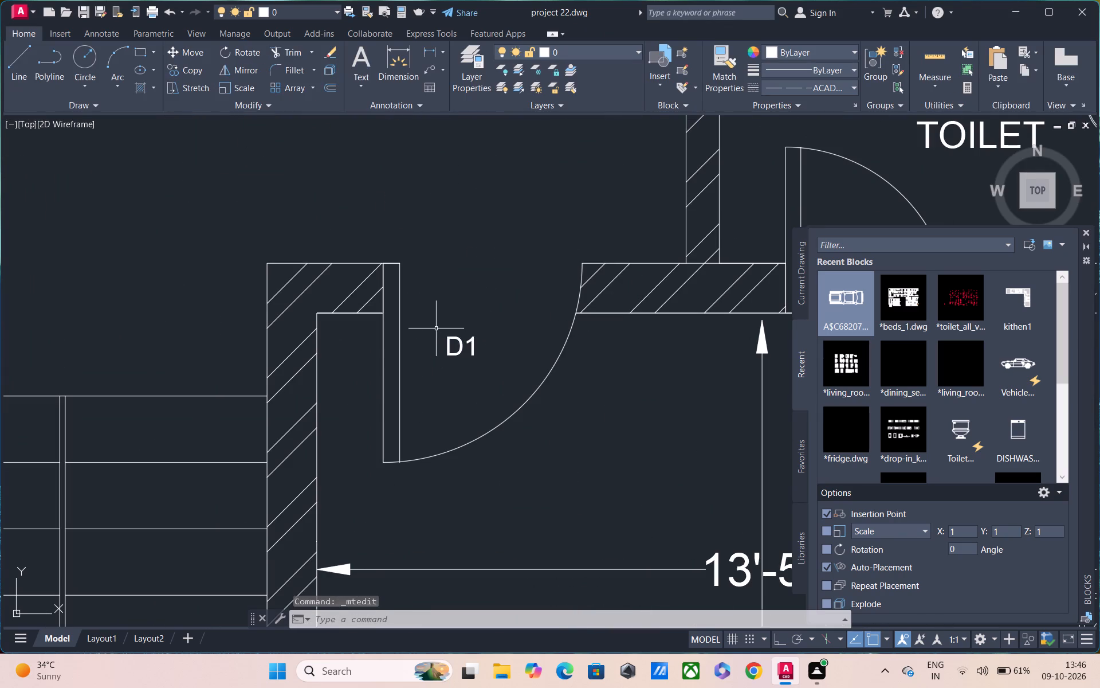
pyautogui.click(435, 327)
pyautogui.click(487, 366)
pyautogui.write('CO')
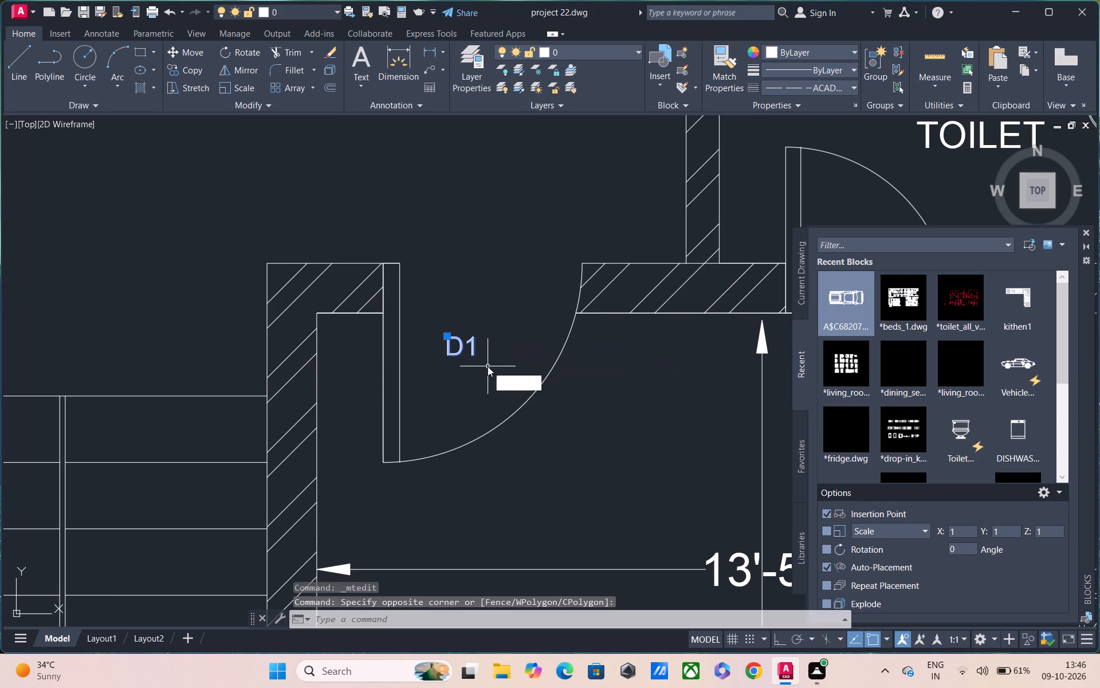
pyautogui.press('space')
pyautogui.click(460, 339)
pyautogui.scroll(-1, 492, 358)
pyautogui.moveTo(499, 358); pyautogui.dragTo(329, 374, button='middle')
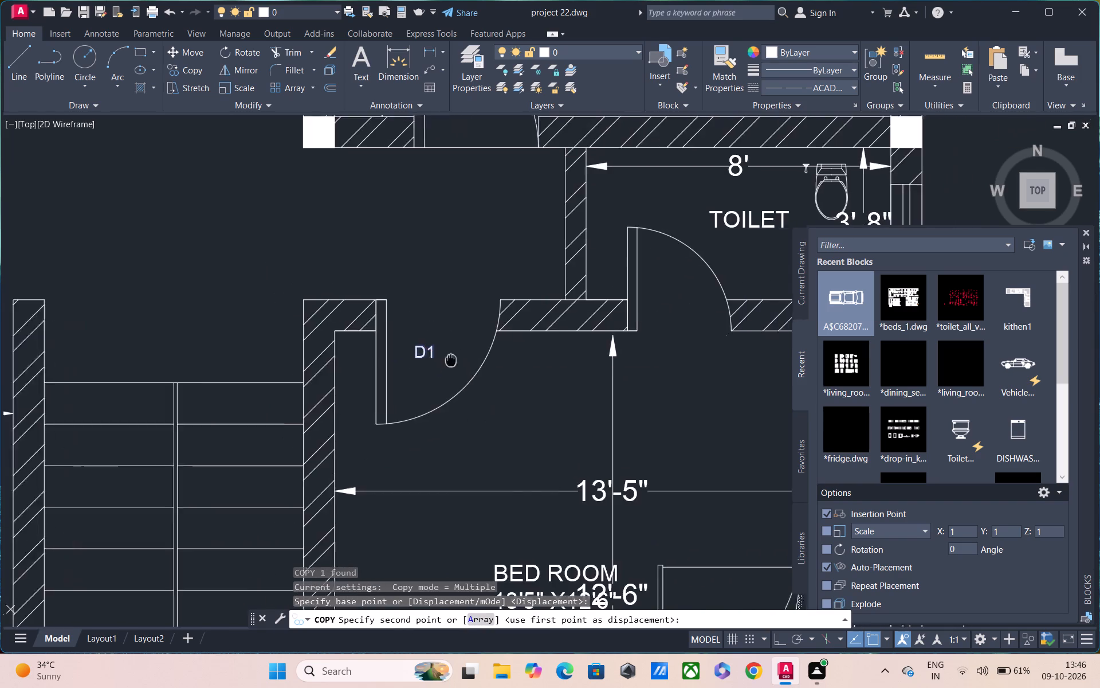
pyautogui.moveTo(329, 374); pyautogui.dragTo(241, 375, button='middle')
pyautogui.click(474, 326)
pyautogui.scroll(-2, 366, 323)
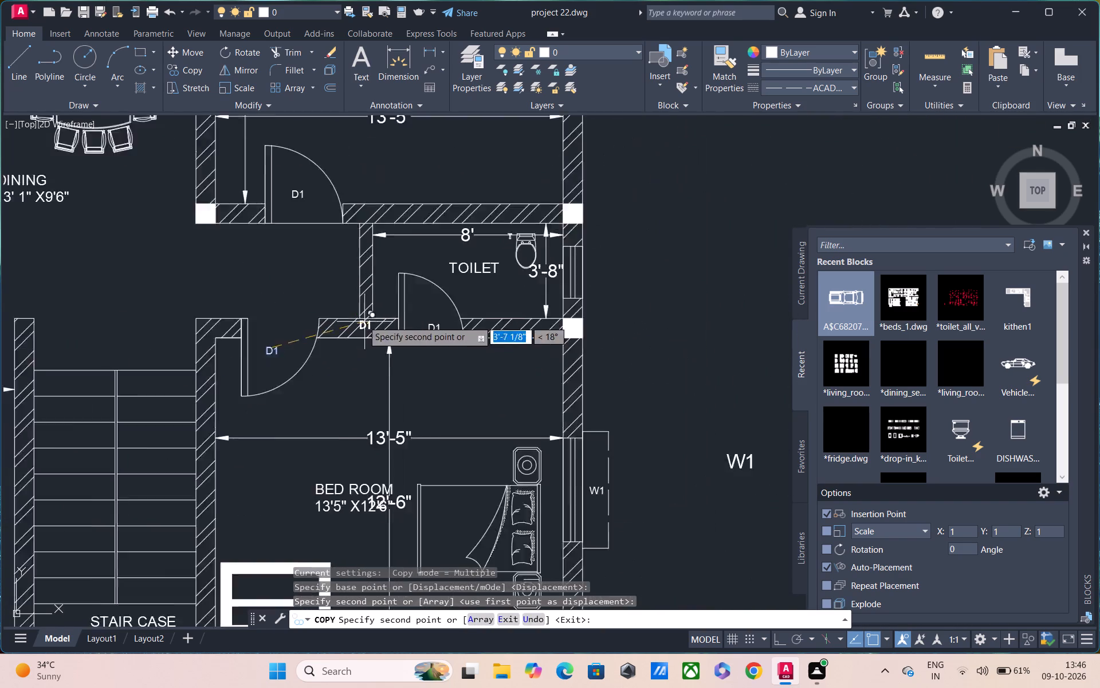
pyautogui.moveTo(369, 322); pyautogui.dragTo(573, 345, button='middle')
pyautogui.press('Escape')
# Copy the lower bedroom door's D1 label to the doors of both upper toilets above the dining area.
pyautogui.moveTo(265, 272); pyautogui.dragTo(246, 298, button='middle')
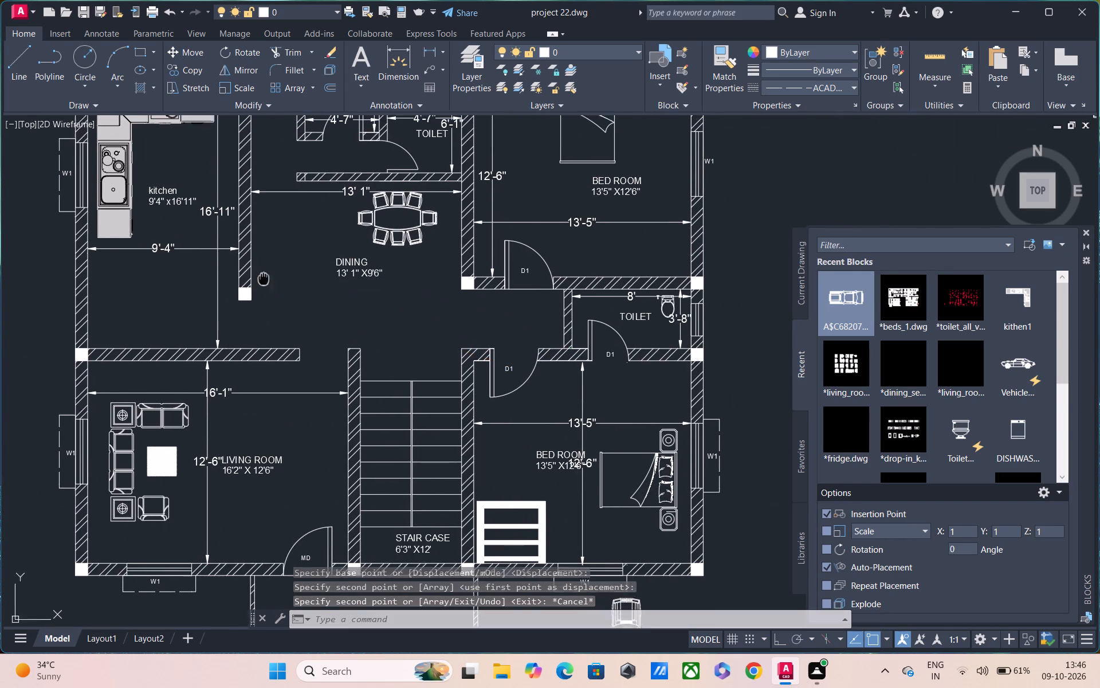
pyautogui.moveTo(246, 298); pyautogui.dragTo(207, 330, button='middle')
pyautogui.scroll(2, 430, 348)
pyautogui.moveTo(429, 363); pyautogui.dragTo(428, 248, button='middle')
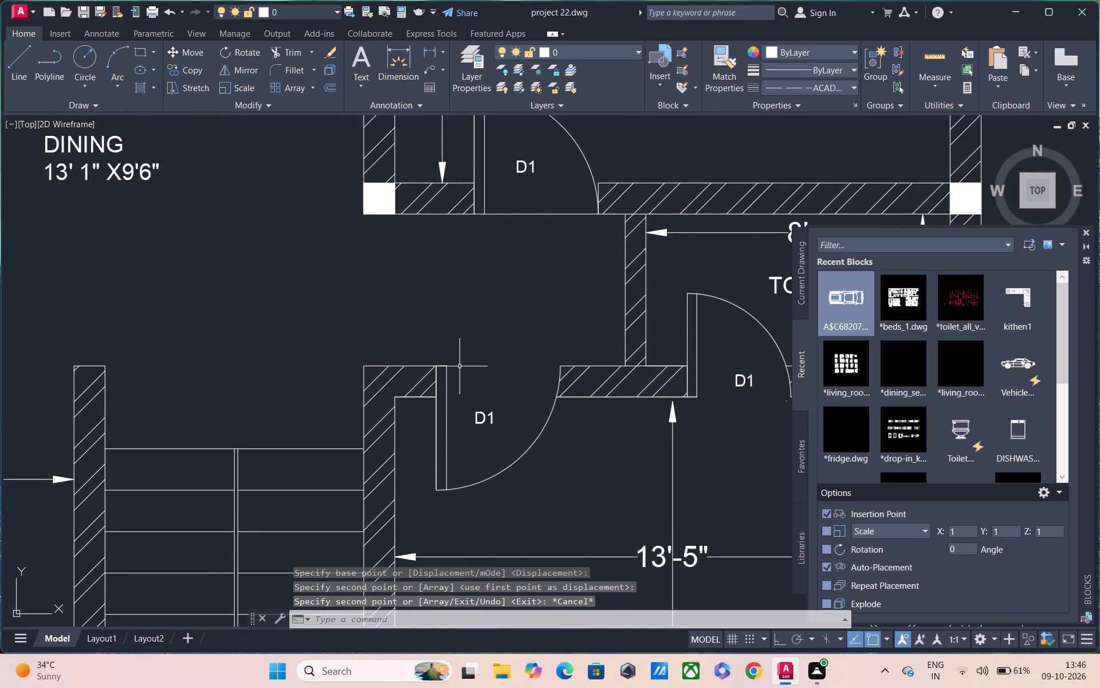
pyautogui.click(469, 405)
pyautogui.click(502, 437)
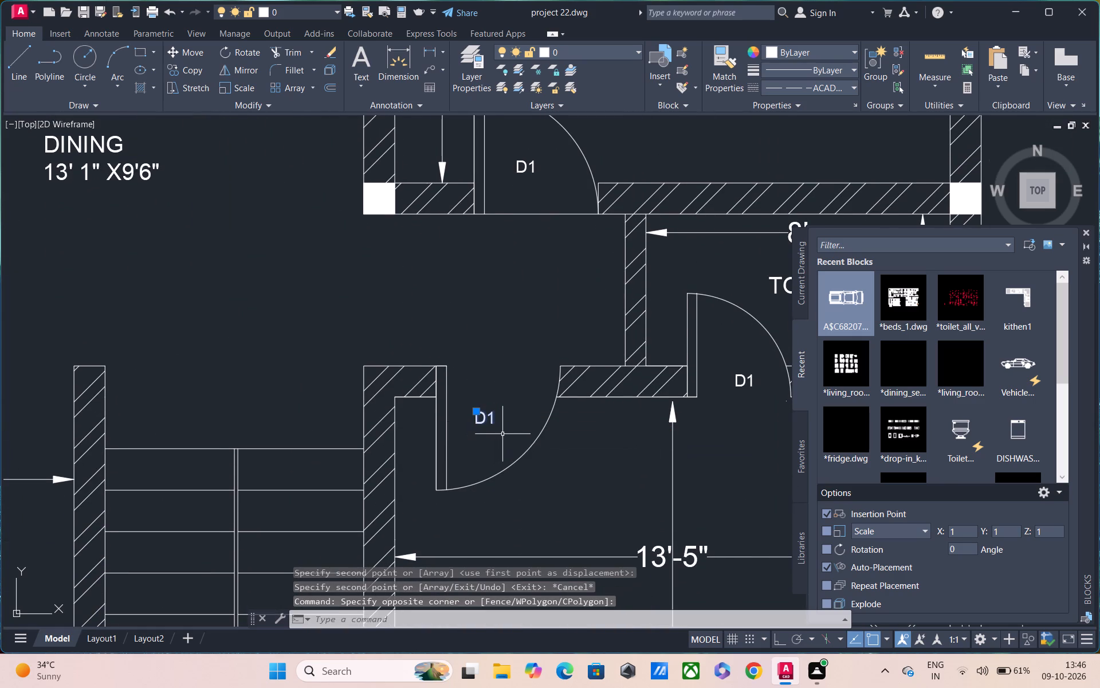
pyautogui.write('CO')
pyautogui.press('space')
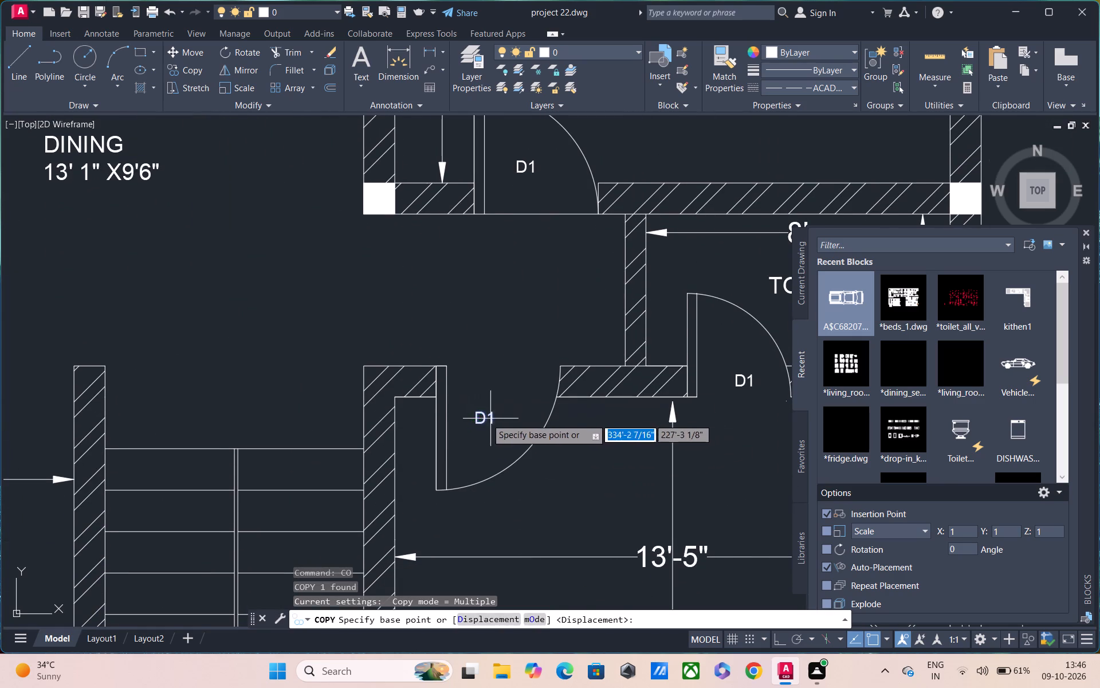
pyautogui.click(482, 417)
pyautogui.scroll(-1, 436, 262)
pyautogui.moveTo(441, 274); pyautogui.dragTo(568, 473, button='middle')
pyautogui.moveTo(422, 229); pyautogui.dragTo(477, 333, button='middle')
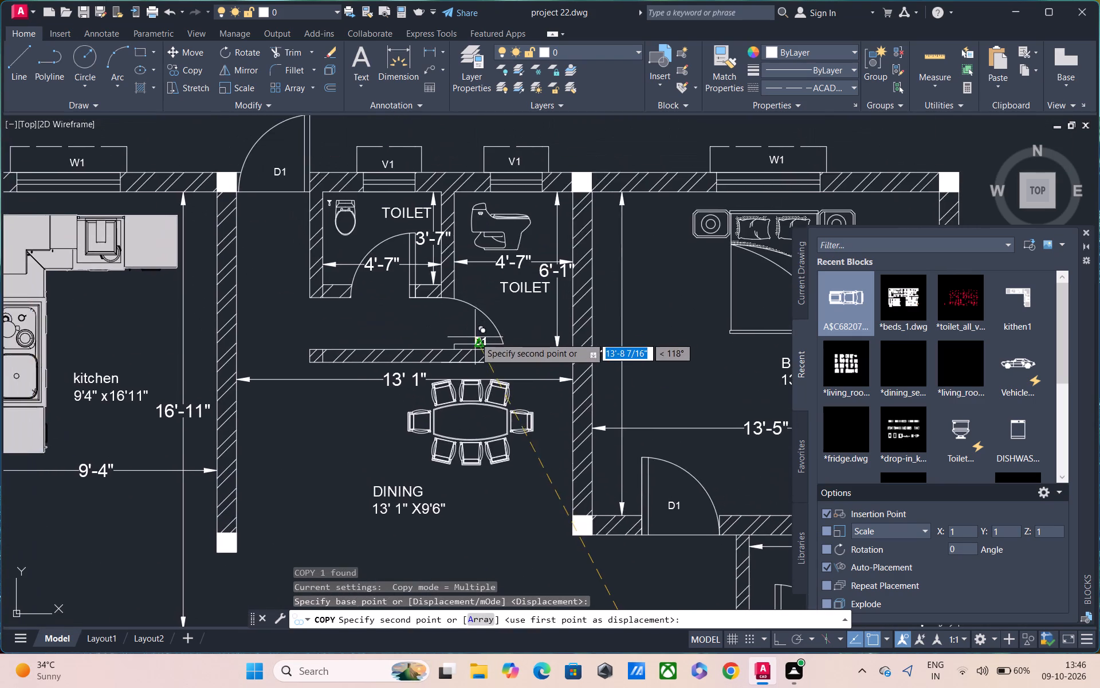
pyautogui.scroll(2, 475, 337)
pyautogui.click(426, 306)
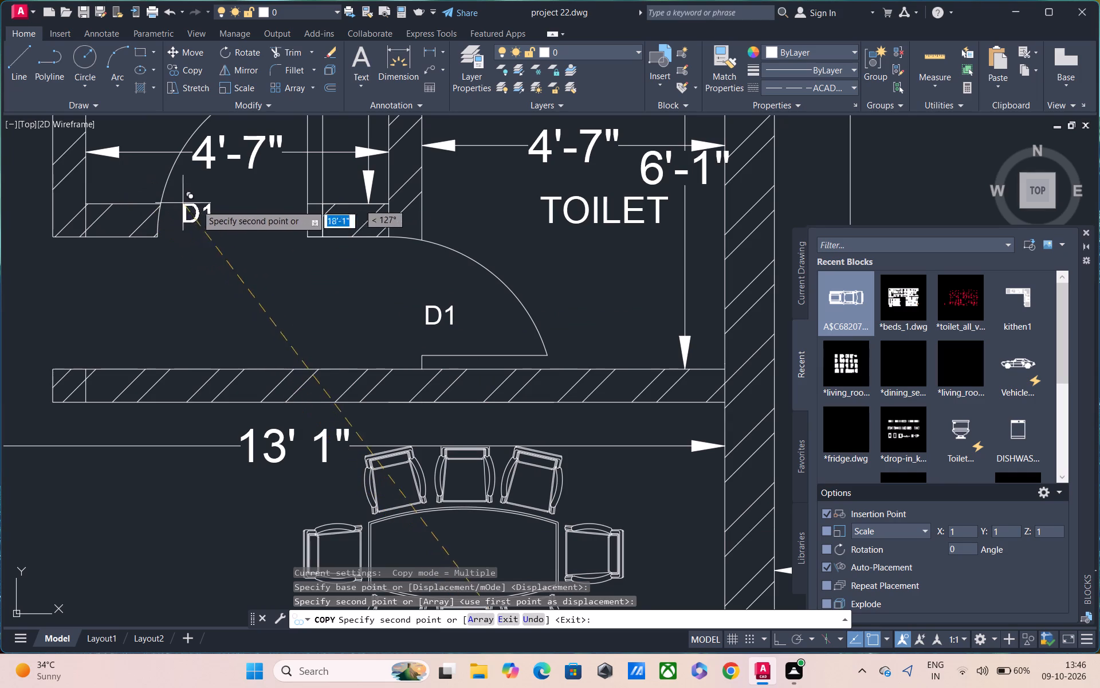
pyautogui.click(211, 209)
pyautogui.press('Escape')
pyautogui.press('Escape')
# Change the label at the door of the upper toilet nearer the kitchen to D2.
pyautogui.doubleClick(212, 214)
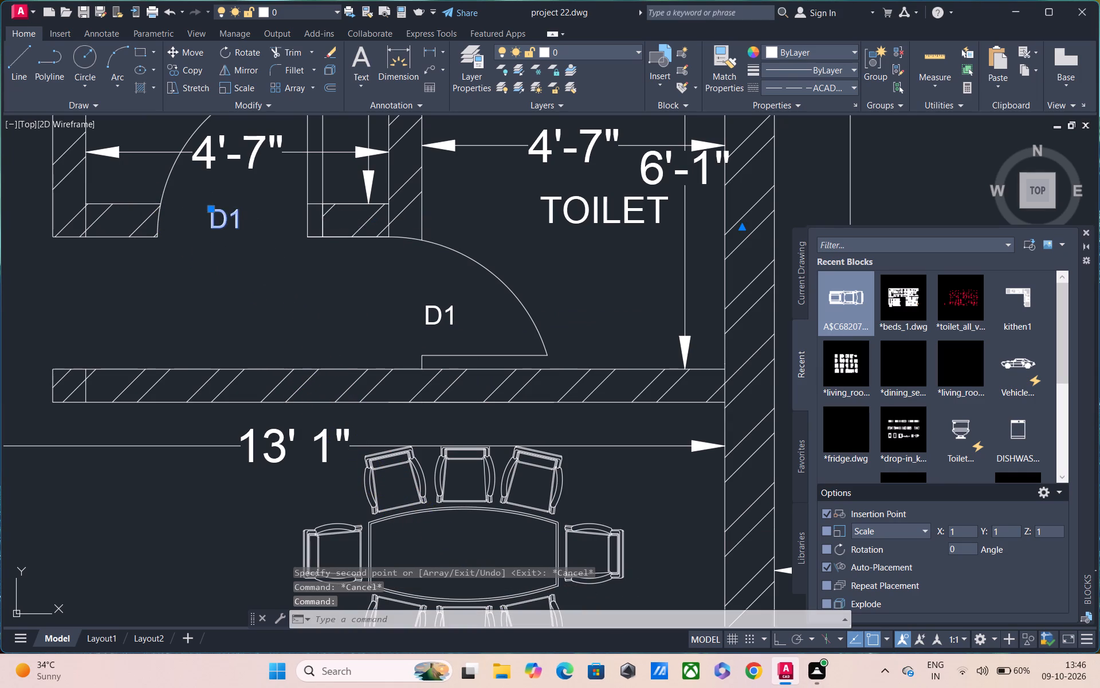
pyautogui.click(258, 225)
pyautogui.press('BackSpace')
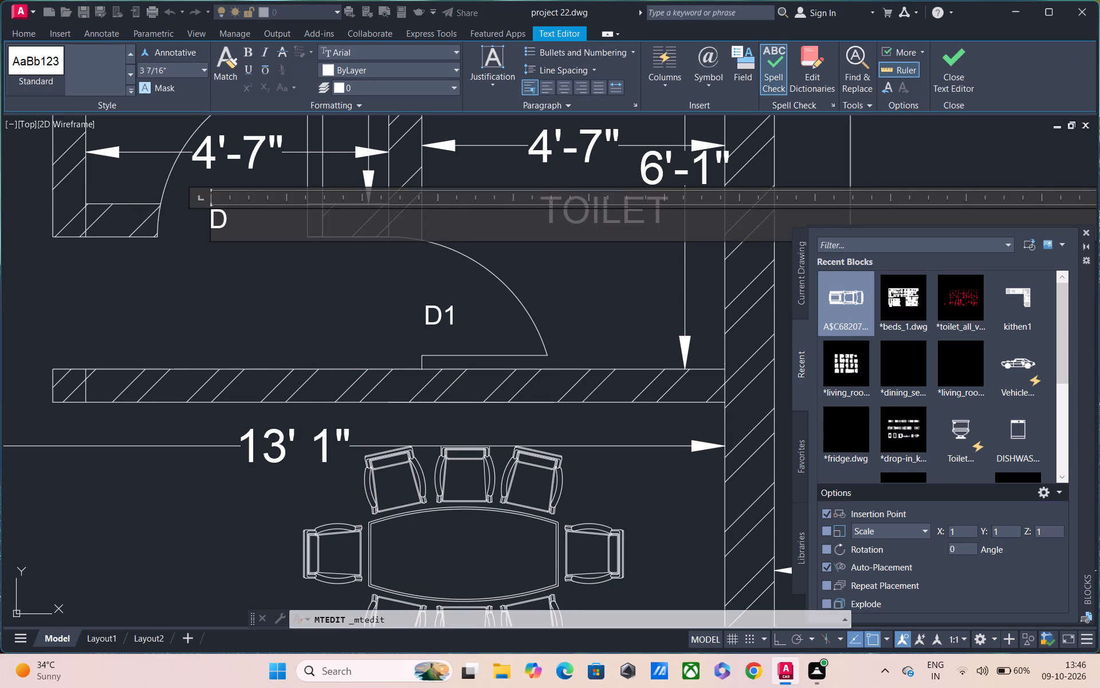
pyautogui.press('2')
pyautogui.click(262, 260)
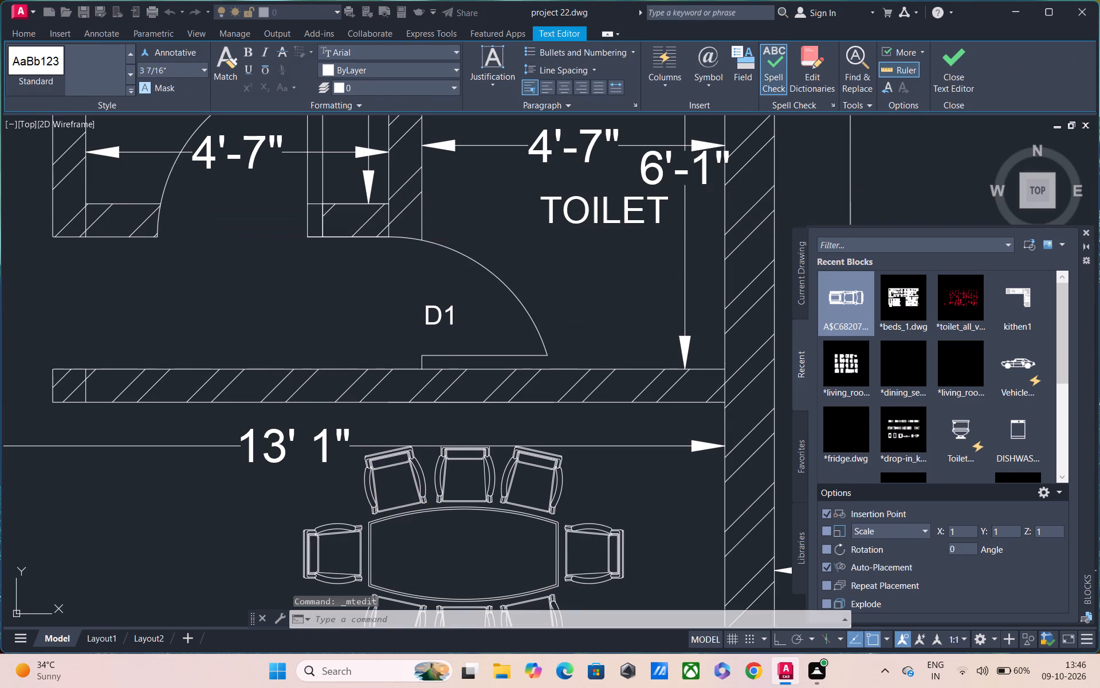
# Change the label at the door of the upper toilet nearer the bedroom to D2.
pyautogui.doubleClick(439, 315)
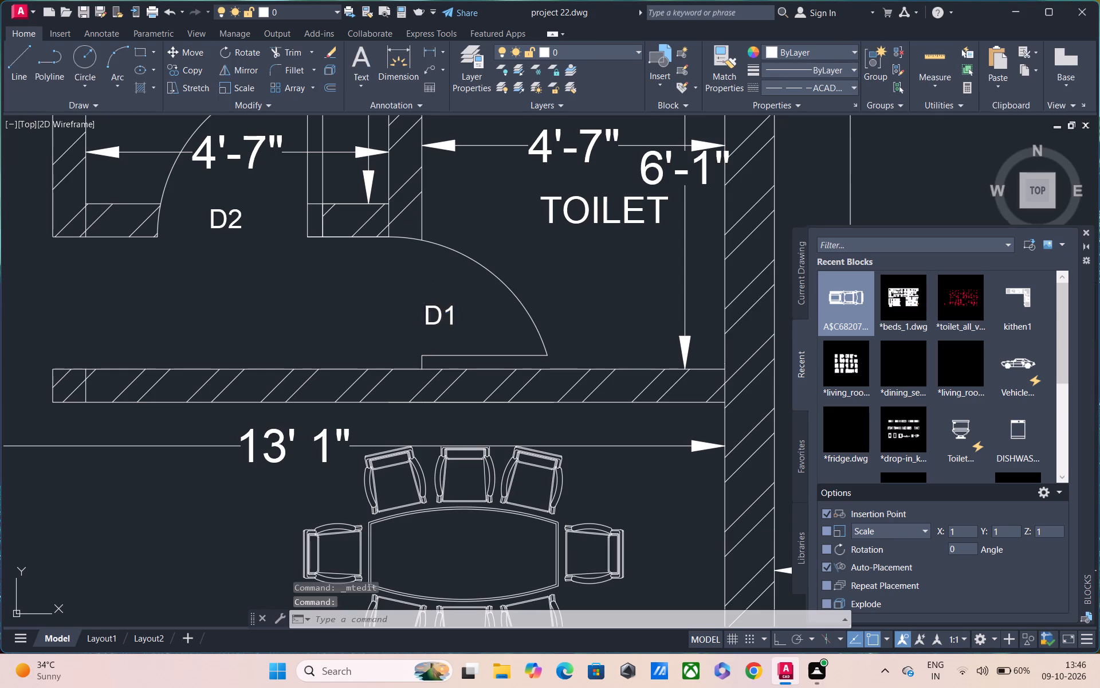
pyautogui.click(479, 313)
pyautogui.press('BackSpace')
pyautogui.press('2')
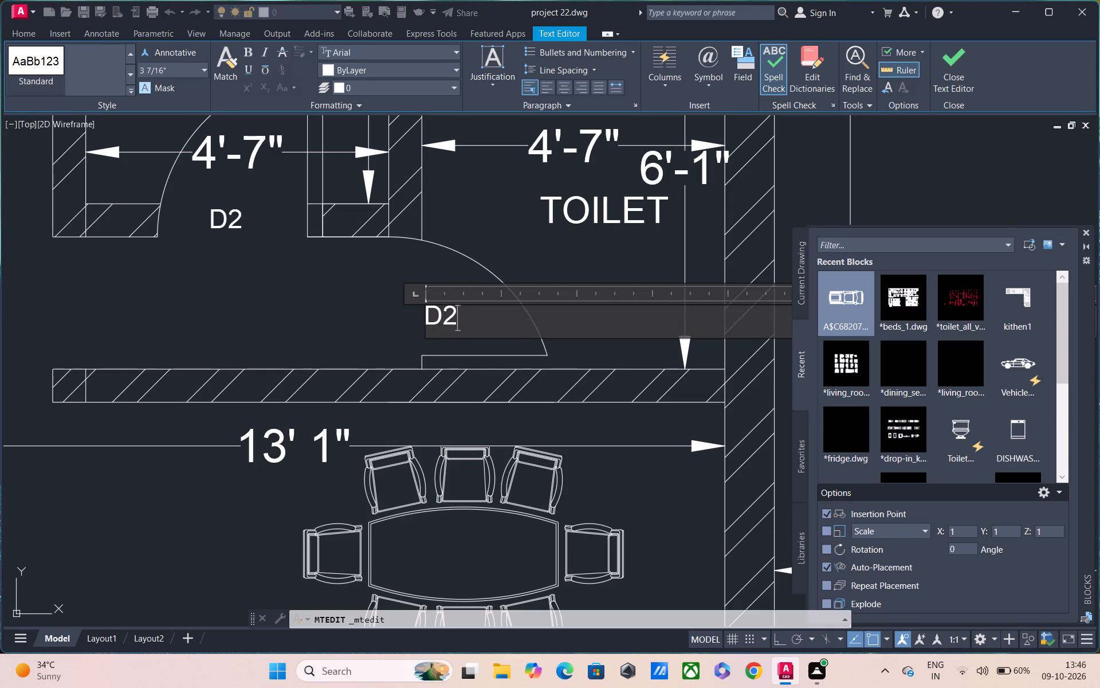
pyautogui.click(511, 251)
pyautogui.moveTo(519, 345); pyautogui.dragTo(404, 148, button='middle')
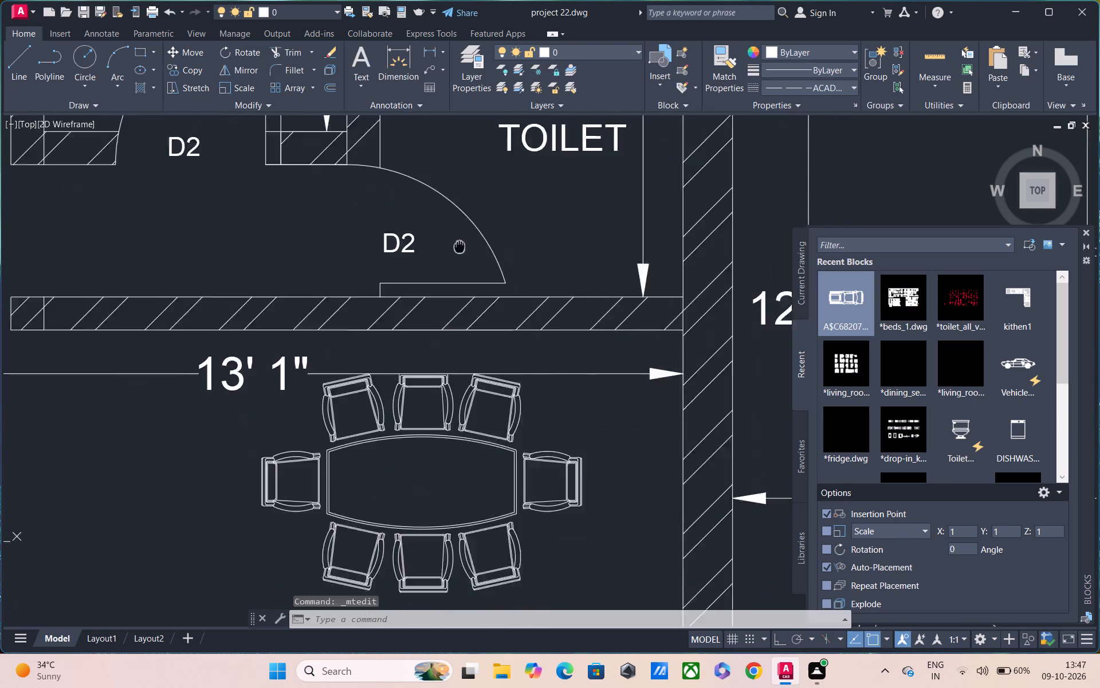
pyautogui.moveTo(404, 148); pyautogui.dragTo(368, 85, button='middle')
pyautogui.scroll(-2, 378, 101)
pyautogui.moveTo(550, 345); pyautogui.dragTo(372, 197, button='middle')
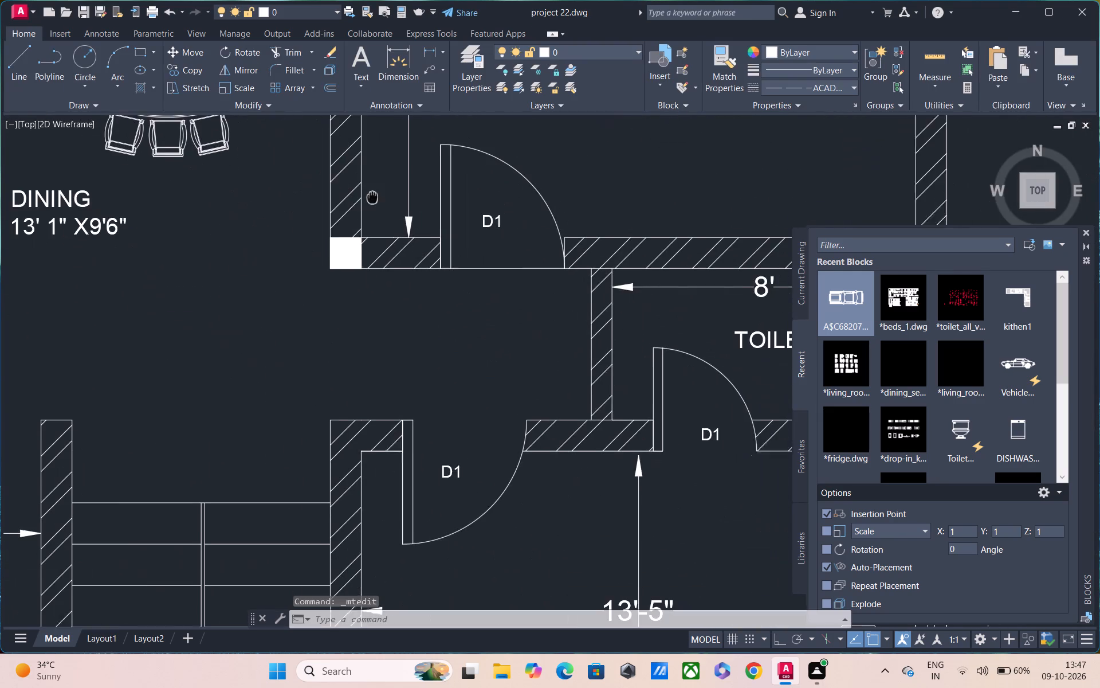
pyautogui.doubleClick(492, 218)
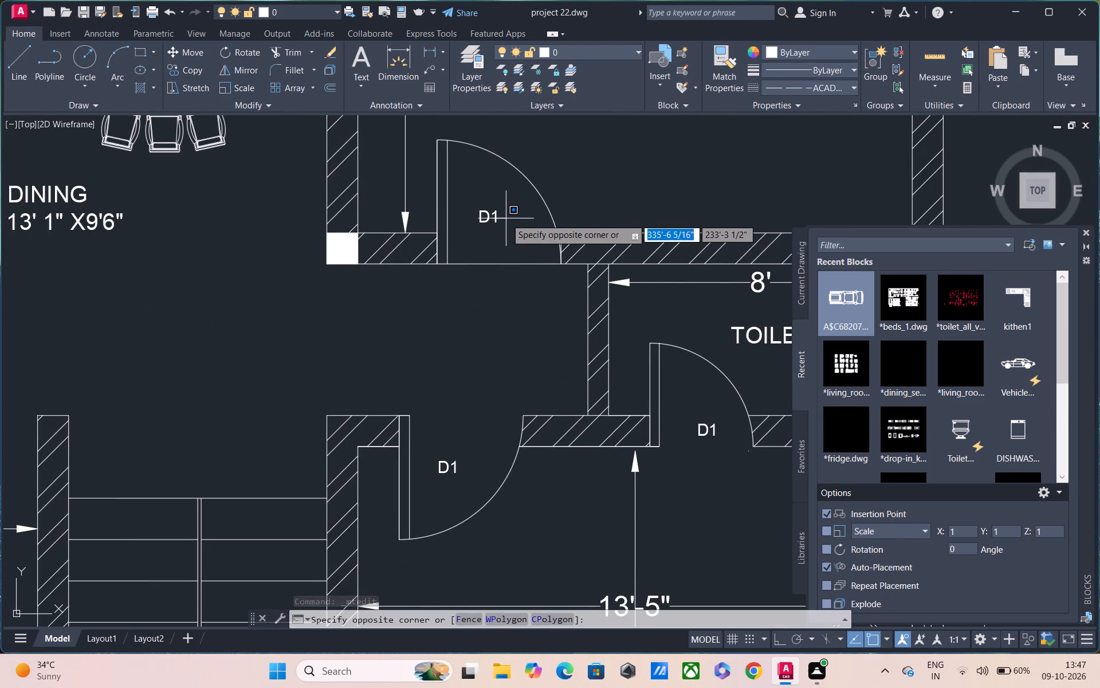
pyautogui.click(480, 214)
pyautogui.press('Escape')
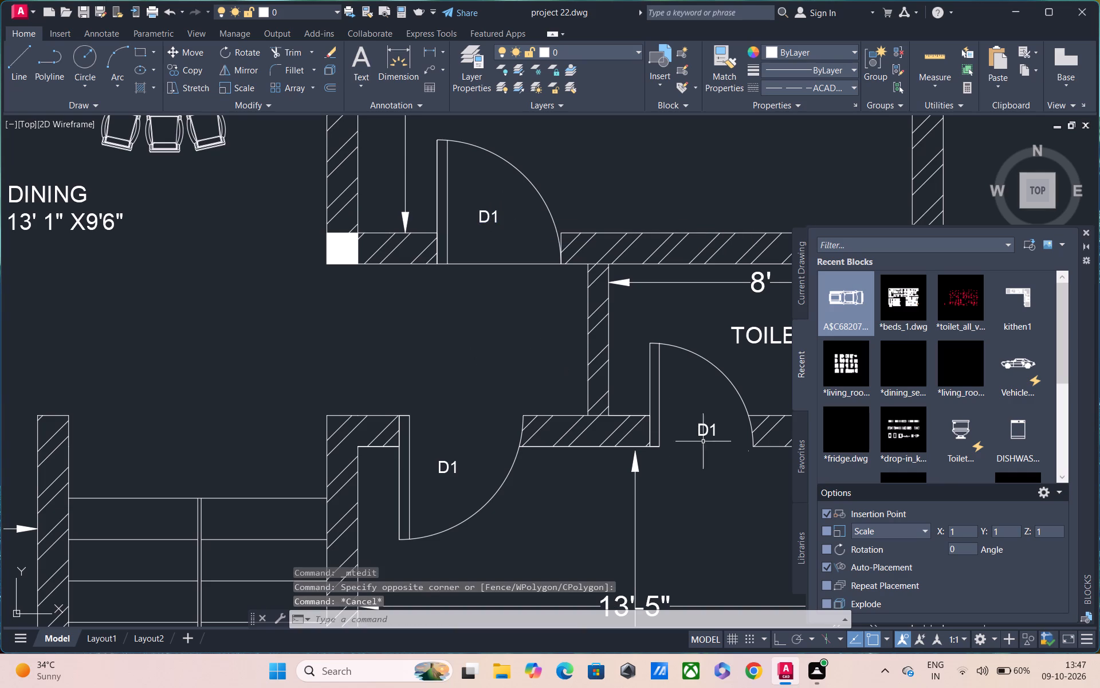
# Change the label at the door of the toilet between the two bedrooms to D2.
pyautogui.doubleClick(705, 423)
pyautogui.click(730, 428)
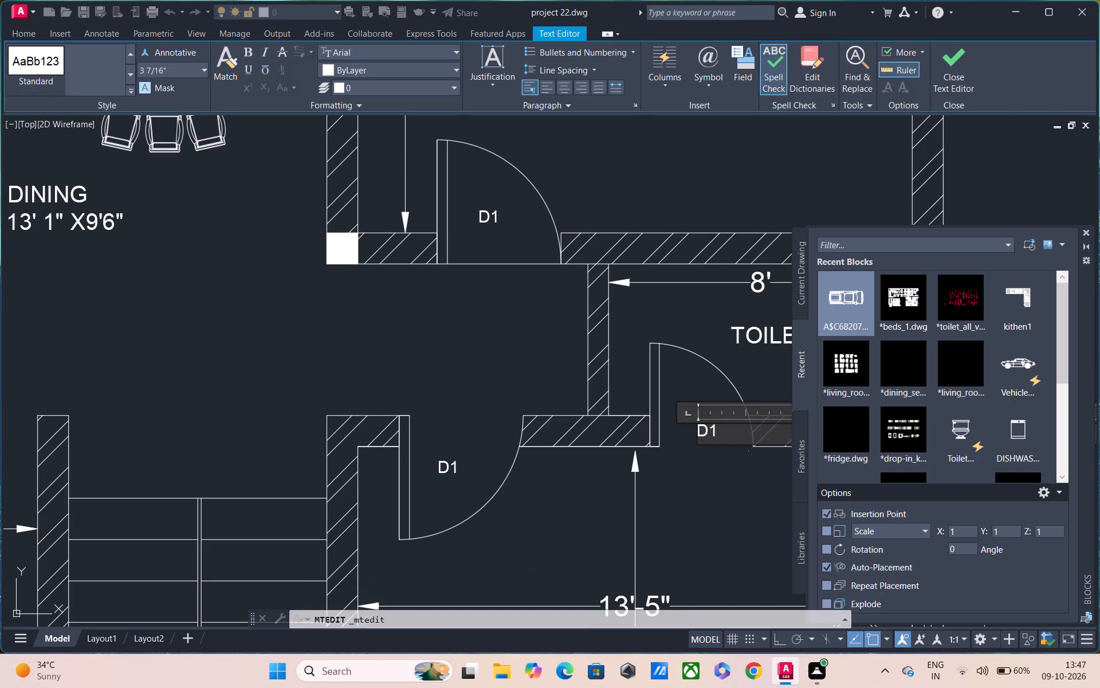
pyautogui.press('BackSpace')
pyautogui.press('2')
pyautogui.click(615, 202)
# Delete the stray car block lying outside the floor plan to the east.
pyautogui.scroll(-3, 633, 225)
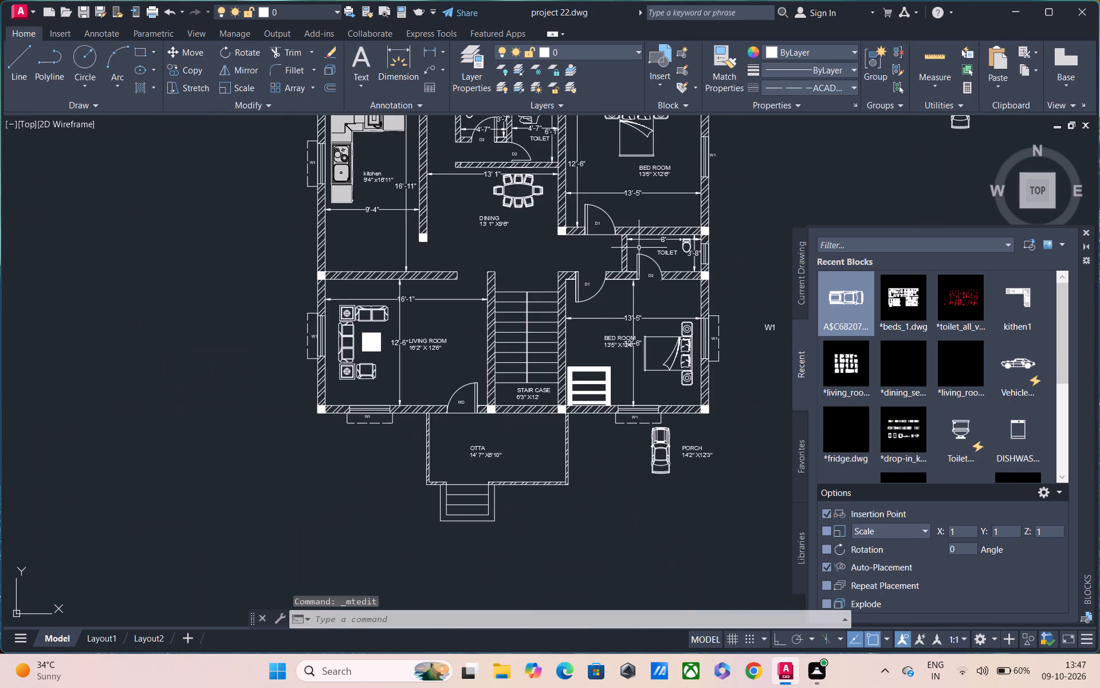
pyautogui.scroll(1, 435, 309)
pyautogui.scroll(-1, 435, 309)
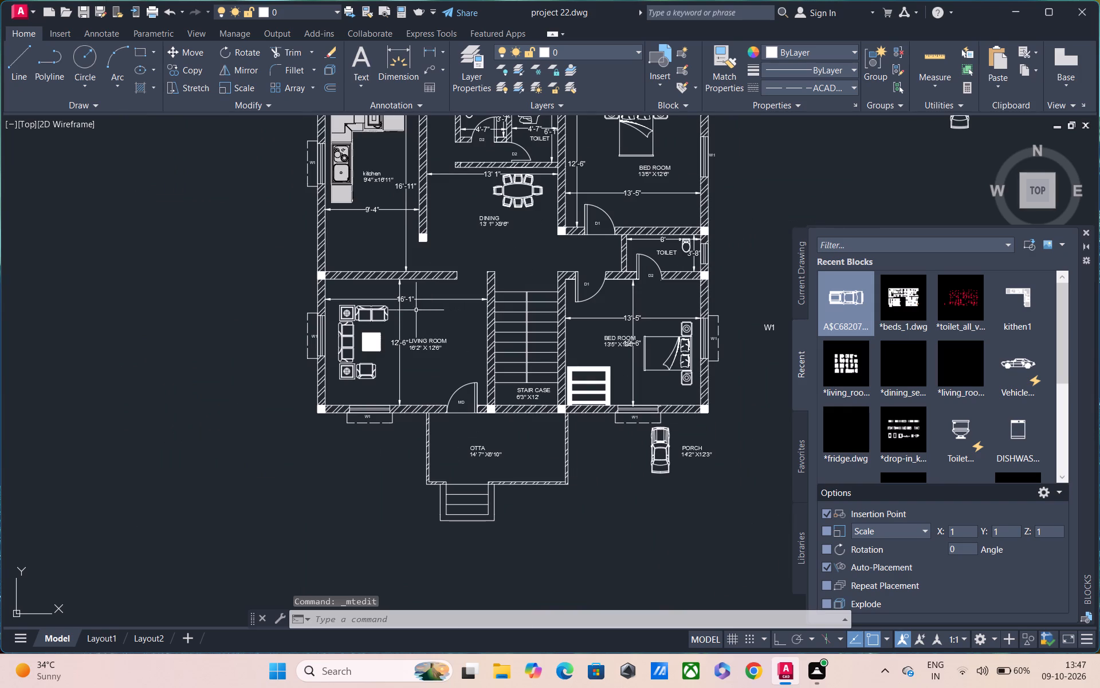
pyautogui.moveTo(449, 343); pyautogui.dragTo(450, 449, button='middle')
pyautogui.scroll(-1, 450, 433)
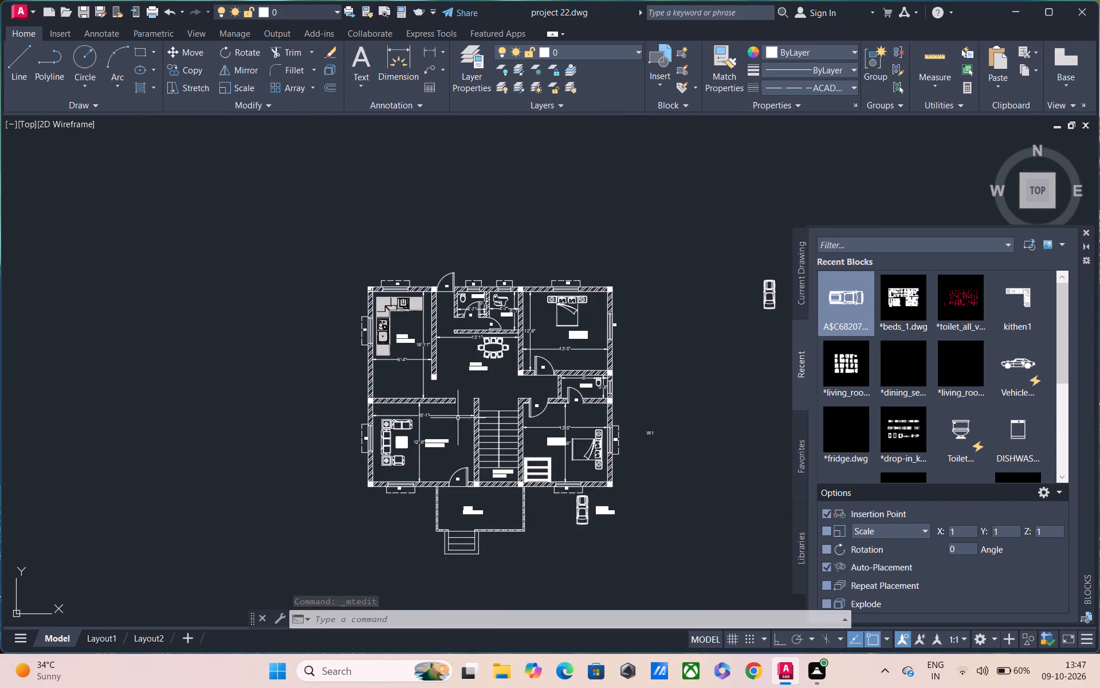
pyautogui.scroll(-1, 560, 323)
pyautogui.moveTo(550, 321); pyautogui.dragTo(281, 236, button='middle')
pyautogui.moveTo(368, 179); pyautogui.dragTo(377, 182)
pyautogui.click(522, 282)
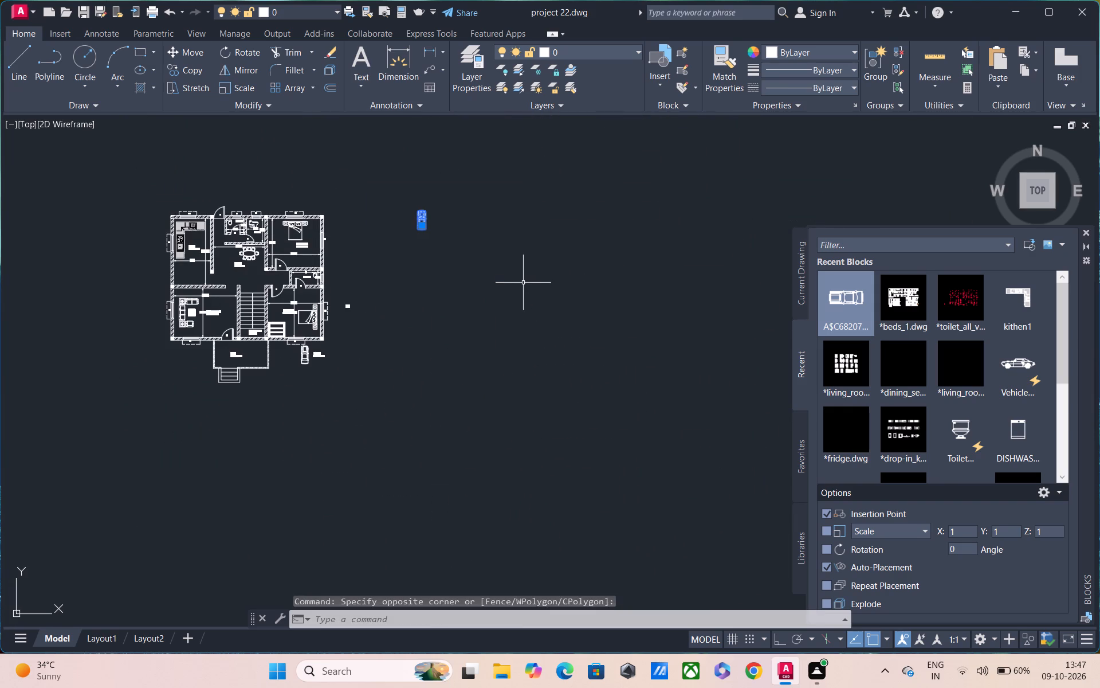
pyautogui.press('Delete')
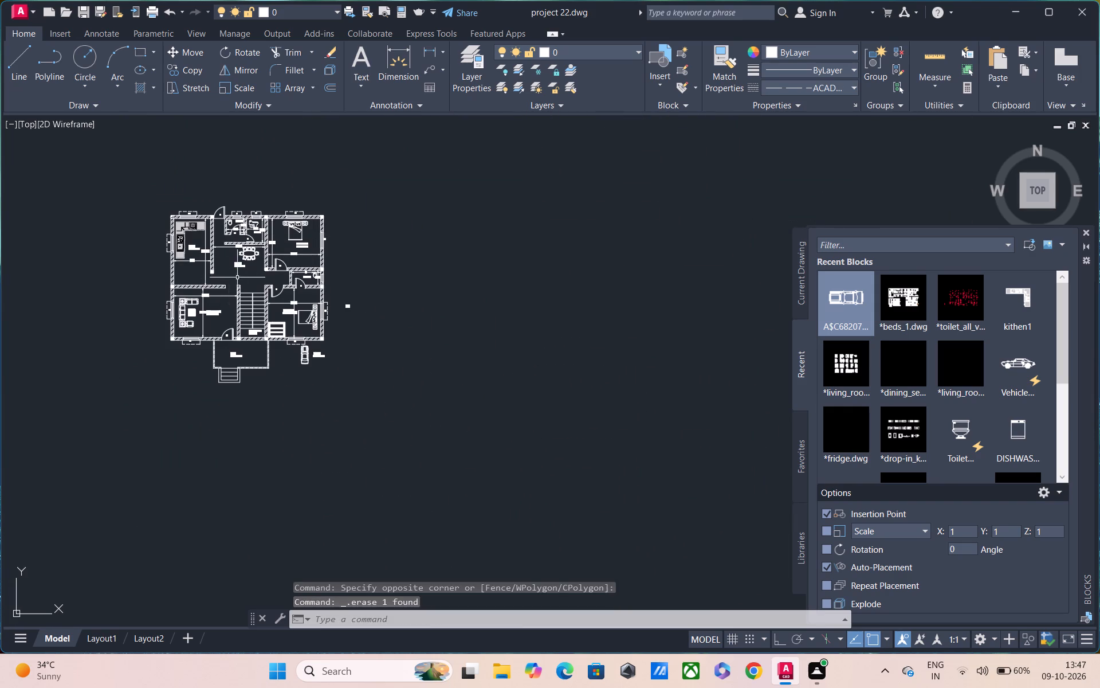
# Delete the spare W1 label lying outside the plan beside the lower bedroom.
pyautogui.scroll(2, 355, 289)
pyautogui.moveTo(317, 302); pyautogui.dragTo(328, 315)
pyautogui.click(369, 360)
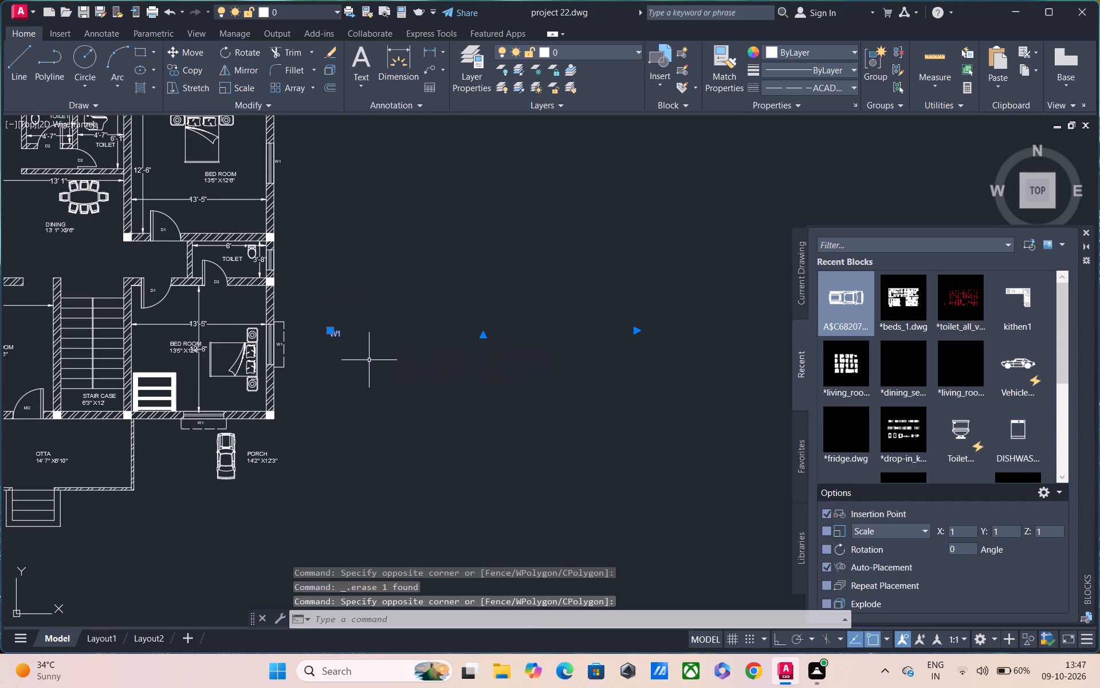
pyautogui.press('Pause')
pyautogui.press('Delete')
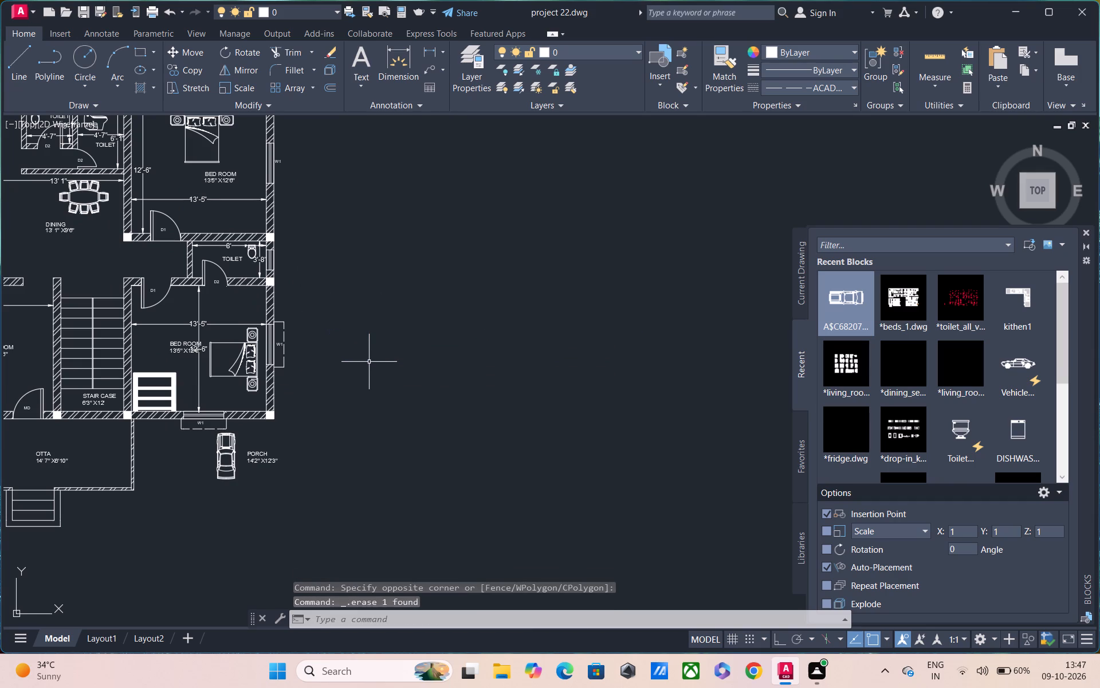
# Draw the projection outline around the upper bedroom's east window, 1' out from the wall and 3" past each window end.
pyautogui.moveTo(261, 322); pyautogui.dragTo(293, 388, button='middle')
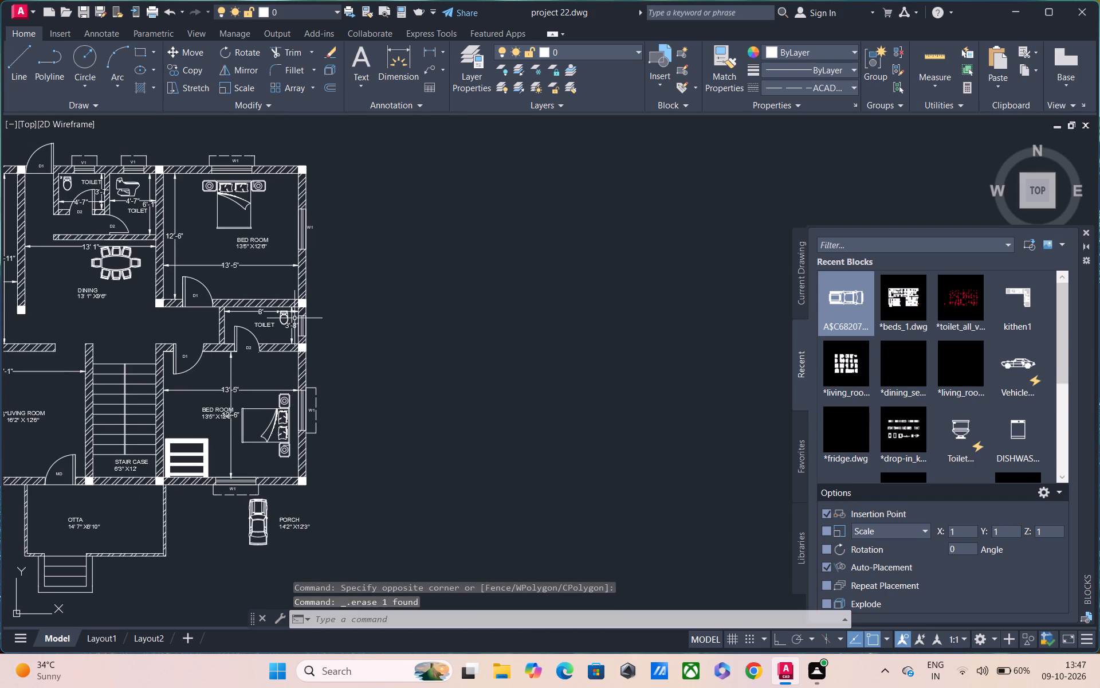
pyautogui.write('L')
pyautogui.press('space')
pyautogui.scroll(1, 284, 316)
pyautogui.moveTo(316, 221); pyautogui.dragTo(319, 280, button='middle')
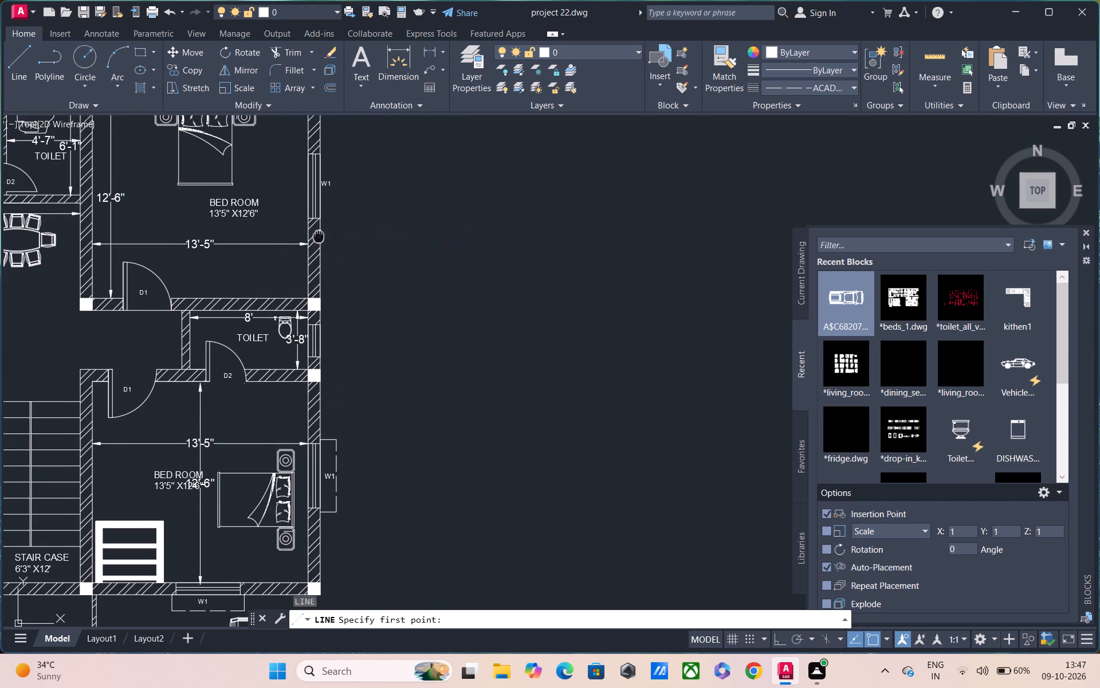
pyautogui.moveTo(319, 280); pyautogui.dragTo(320, 284, button='middle')
pyautogui.scroll(2, 330, 279)
pyautogui.click(307, 261)
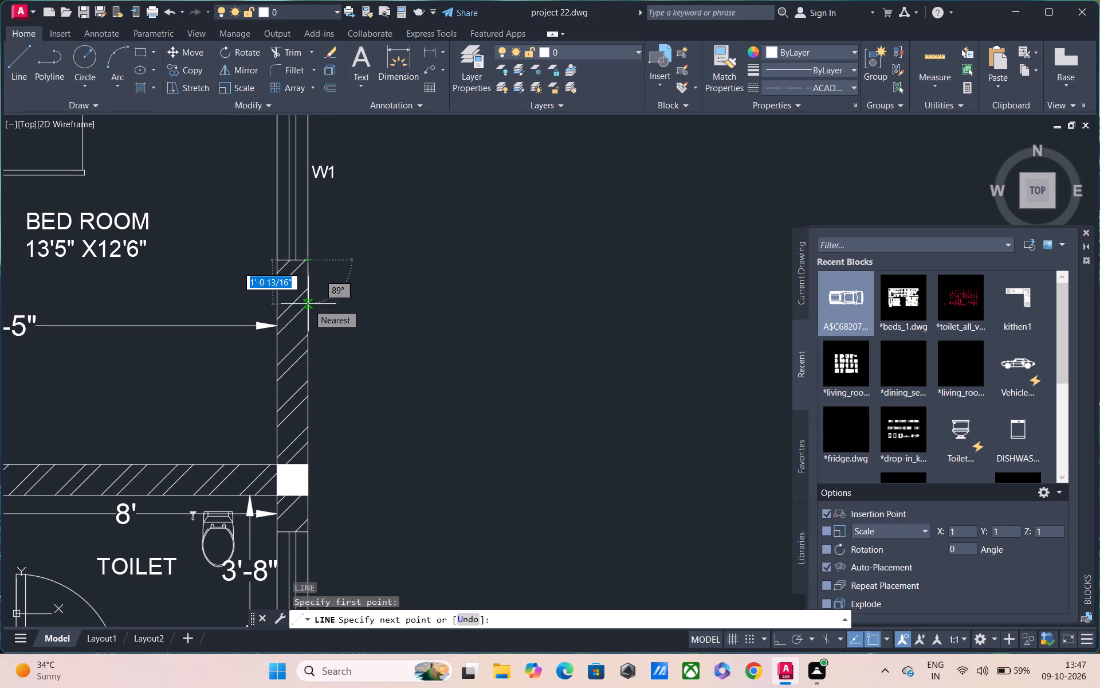
pyautogui.write('3"')
pyautogui.press('Return')
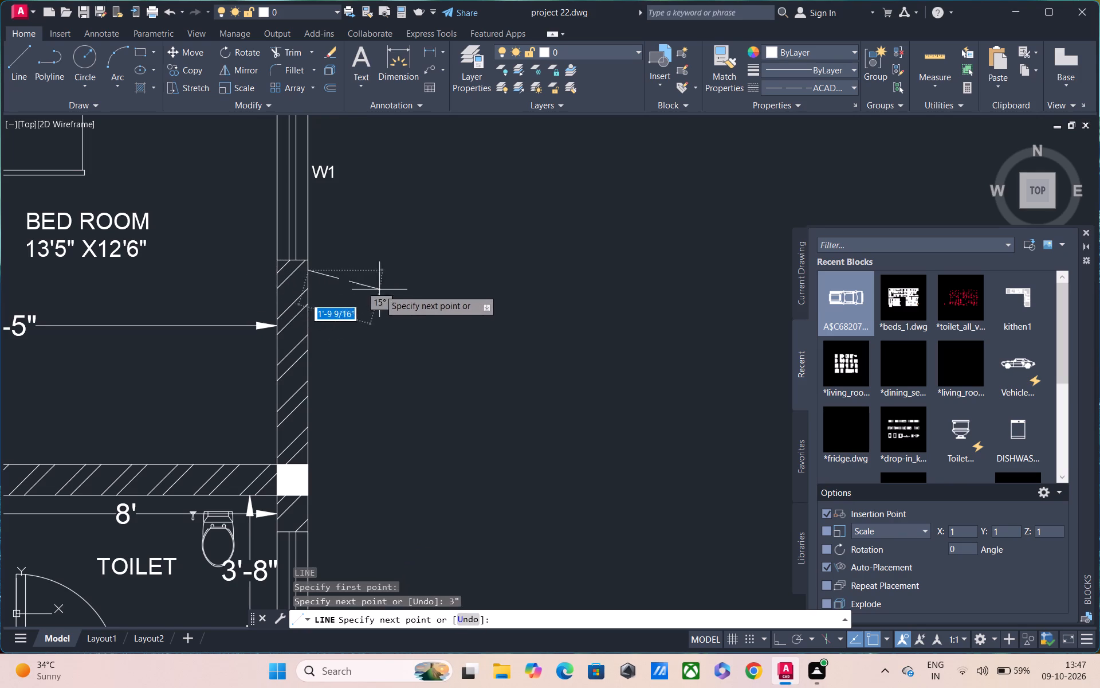
pyautogui.press('F8')
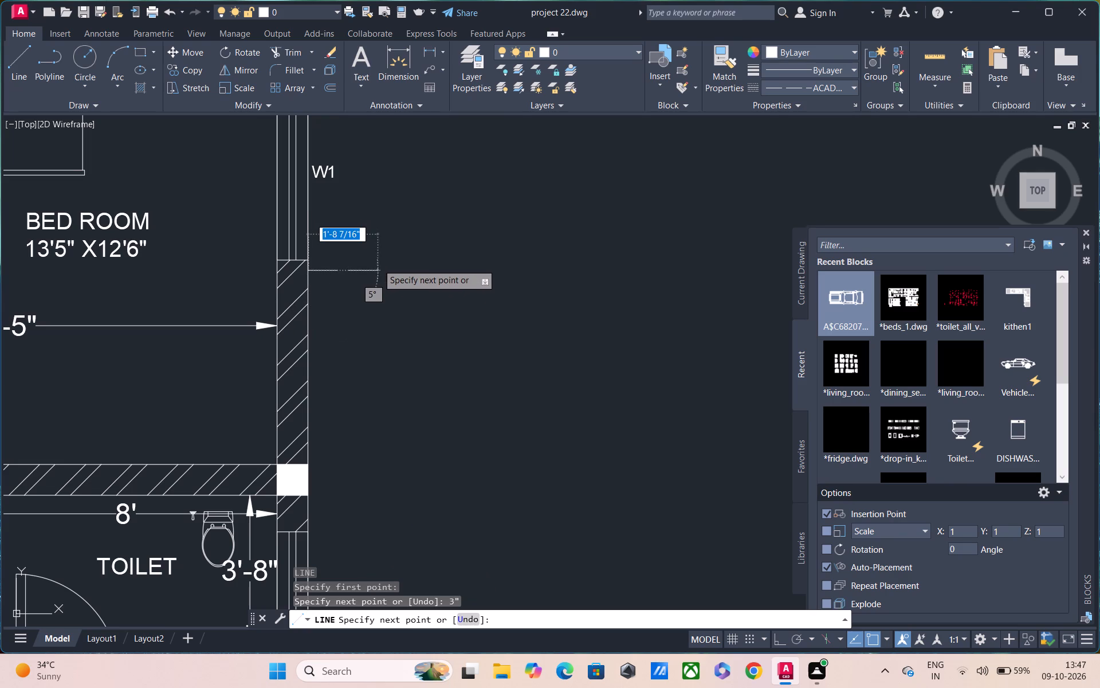
pyautogui.write("1'")
pyautogui.press('Return')
pyautogui.moveTo(367, 119); pyautogui.dragTo(382, 276, button='middle')
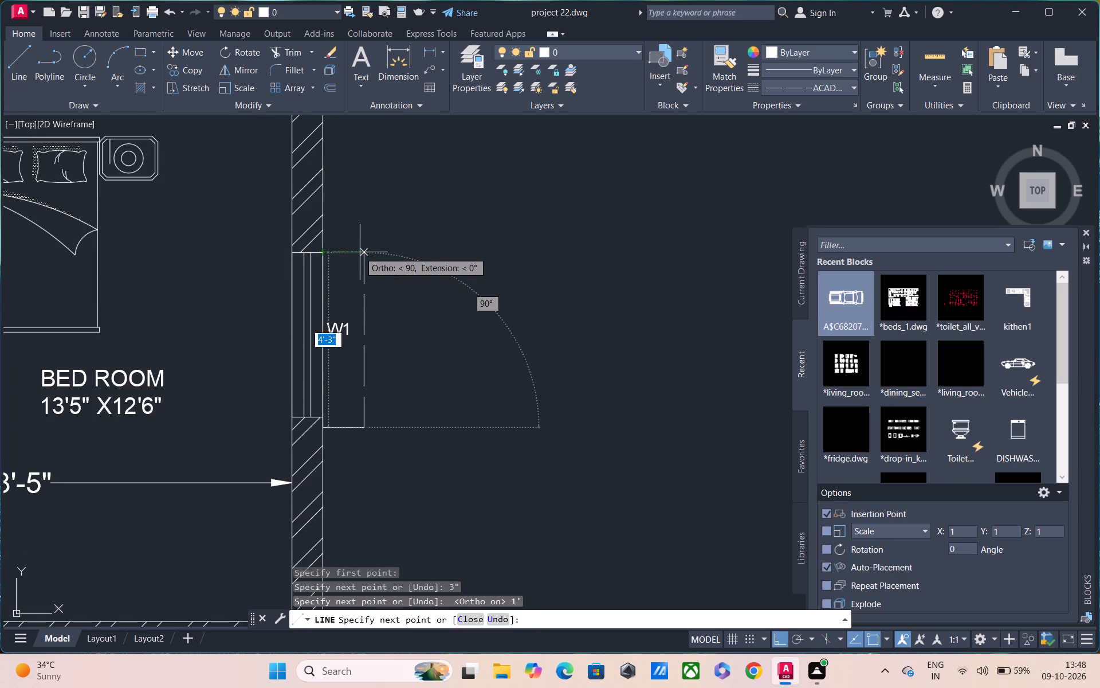
pyautogui.click(360, 252)
pyautogui.write('3"')
pyautogui.press('Return')
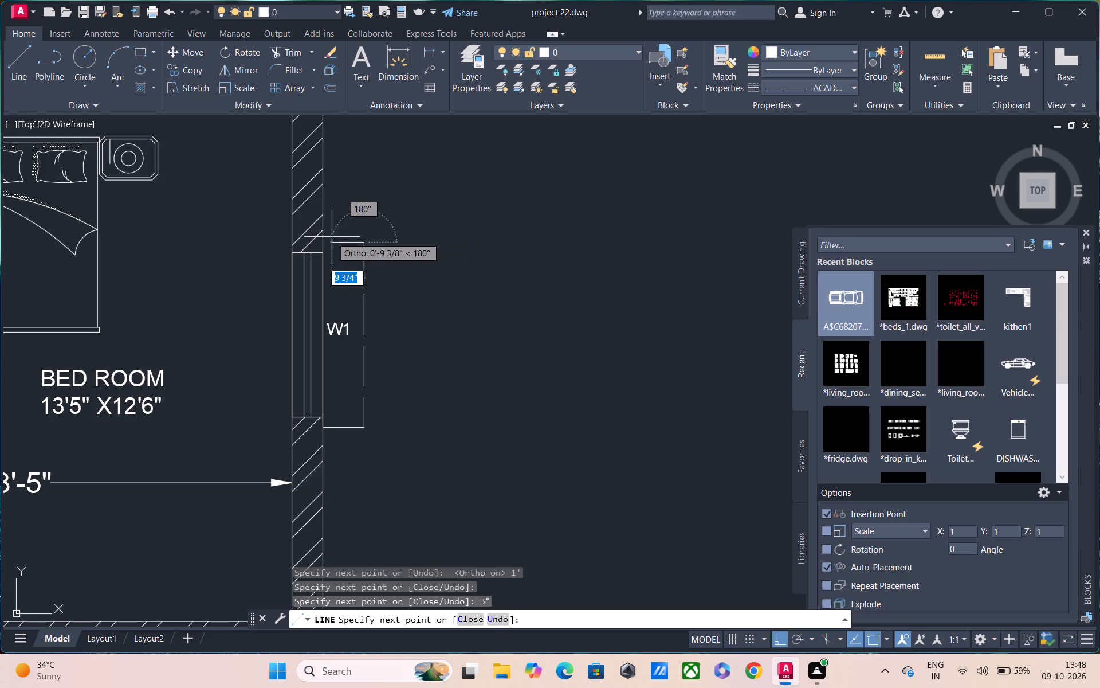
pyautogui.scroll(2, 324, 233)
pyautogui.click(324, 257)
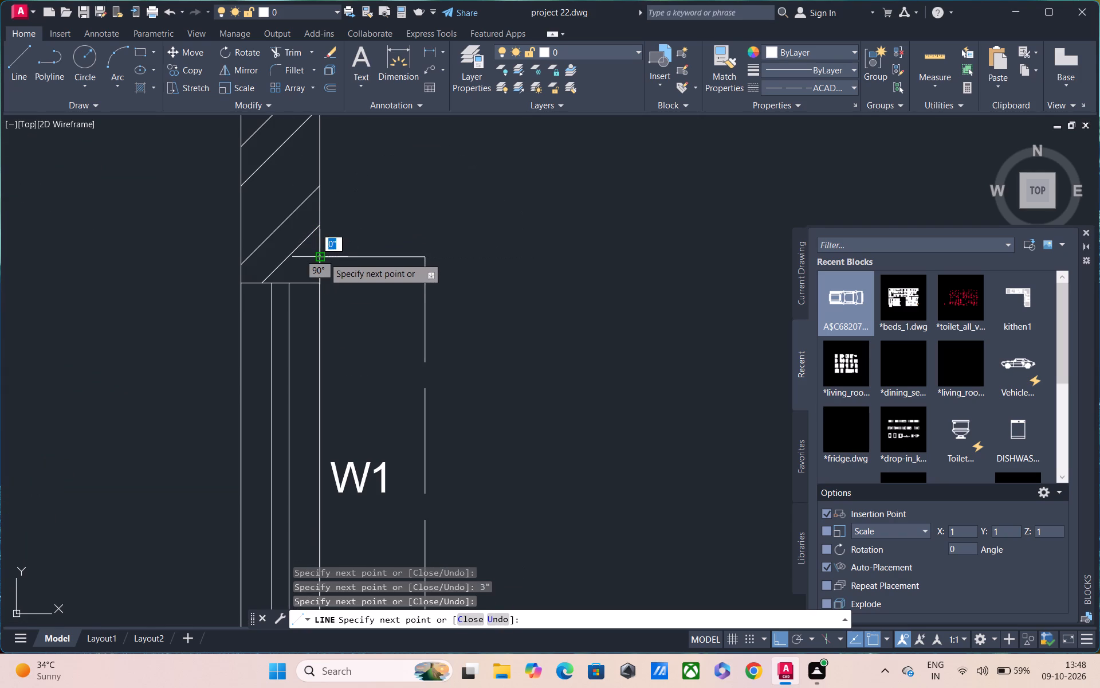
pyautogui.press('Escape')
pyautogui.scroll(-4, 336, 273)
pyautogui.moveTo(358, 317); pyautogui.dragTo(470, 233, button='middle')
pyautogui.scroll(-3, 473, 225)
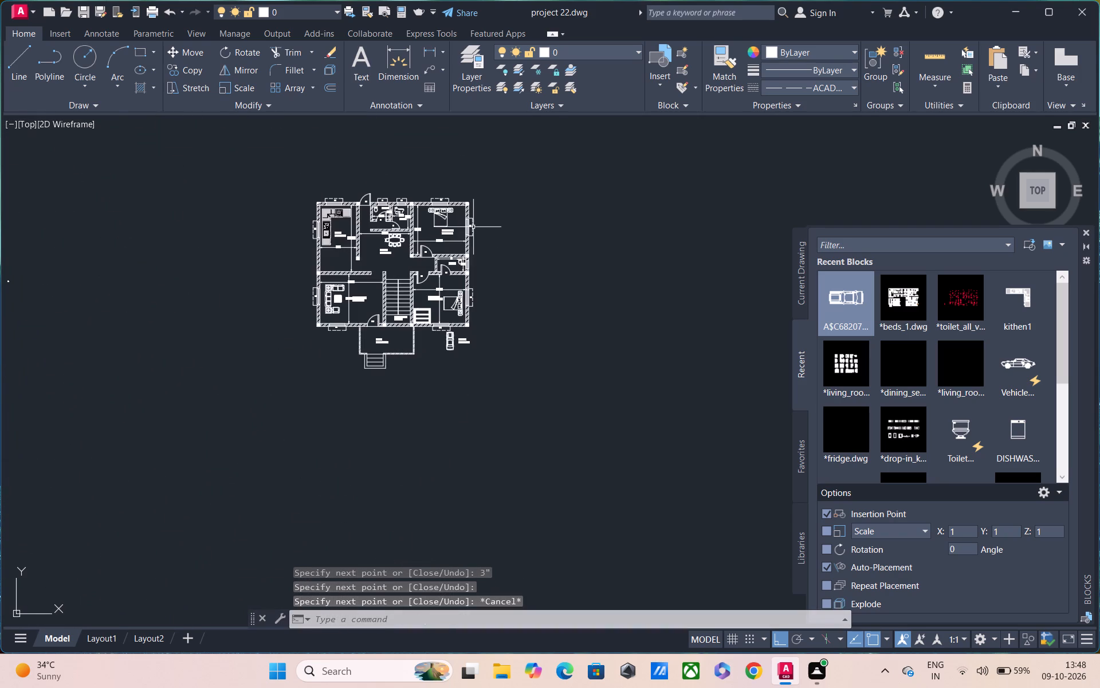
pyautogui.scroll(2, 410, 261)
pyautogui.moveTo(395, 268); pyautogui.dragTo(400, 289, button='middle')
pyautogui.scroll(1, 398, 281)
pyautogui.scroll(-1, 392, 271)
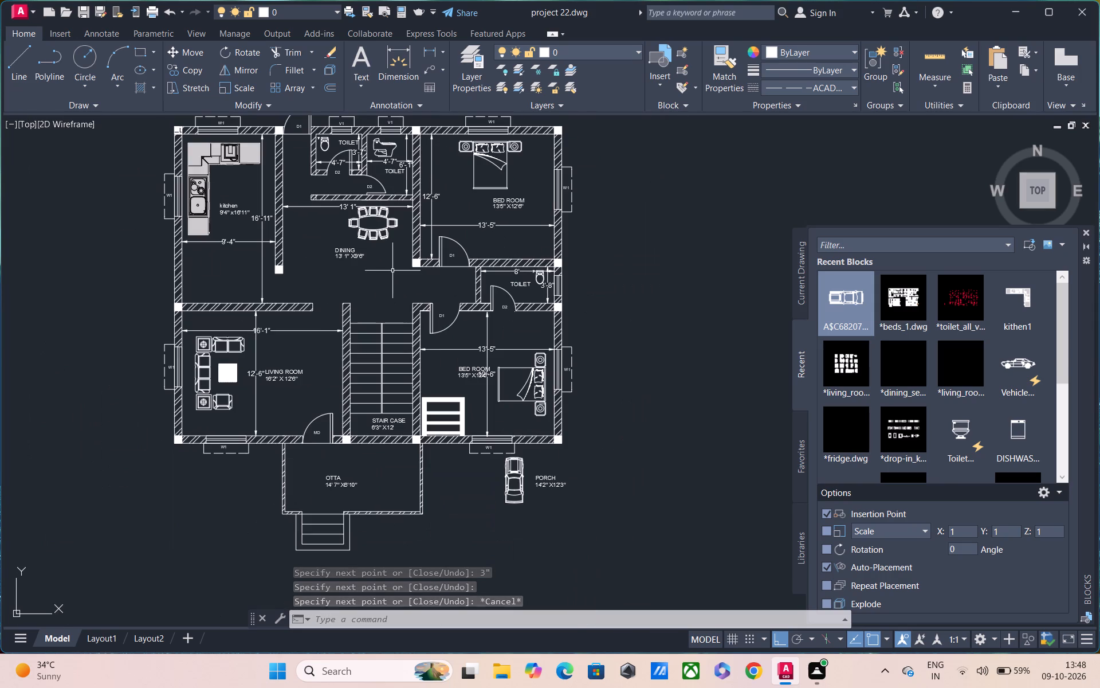
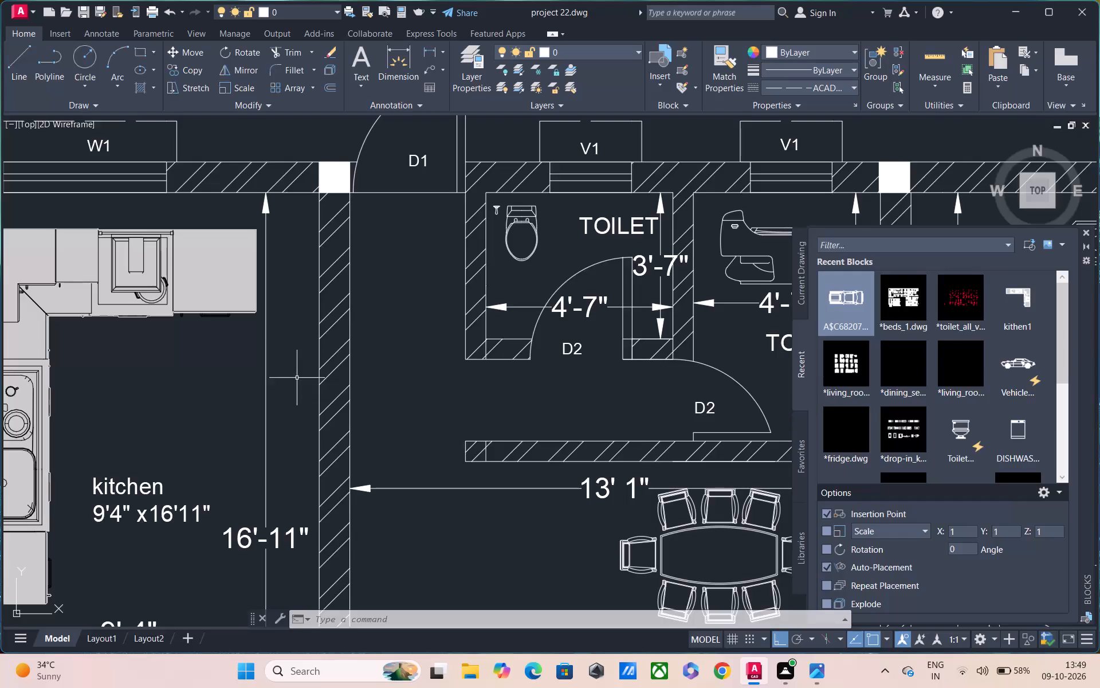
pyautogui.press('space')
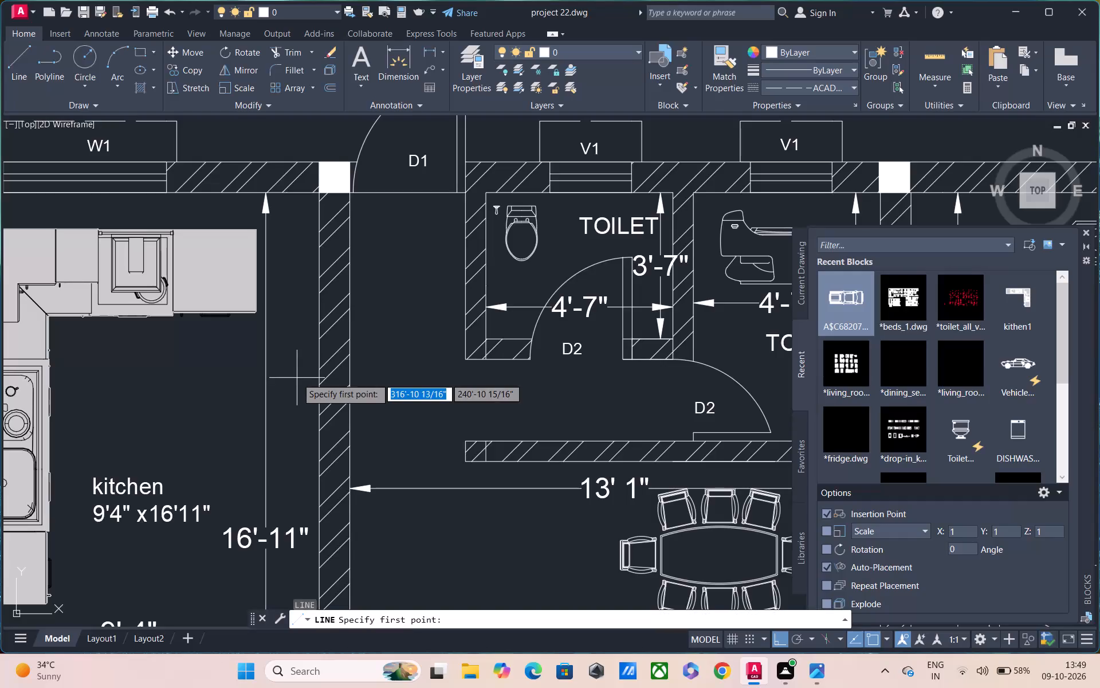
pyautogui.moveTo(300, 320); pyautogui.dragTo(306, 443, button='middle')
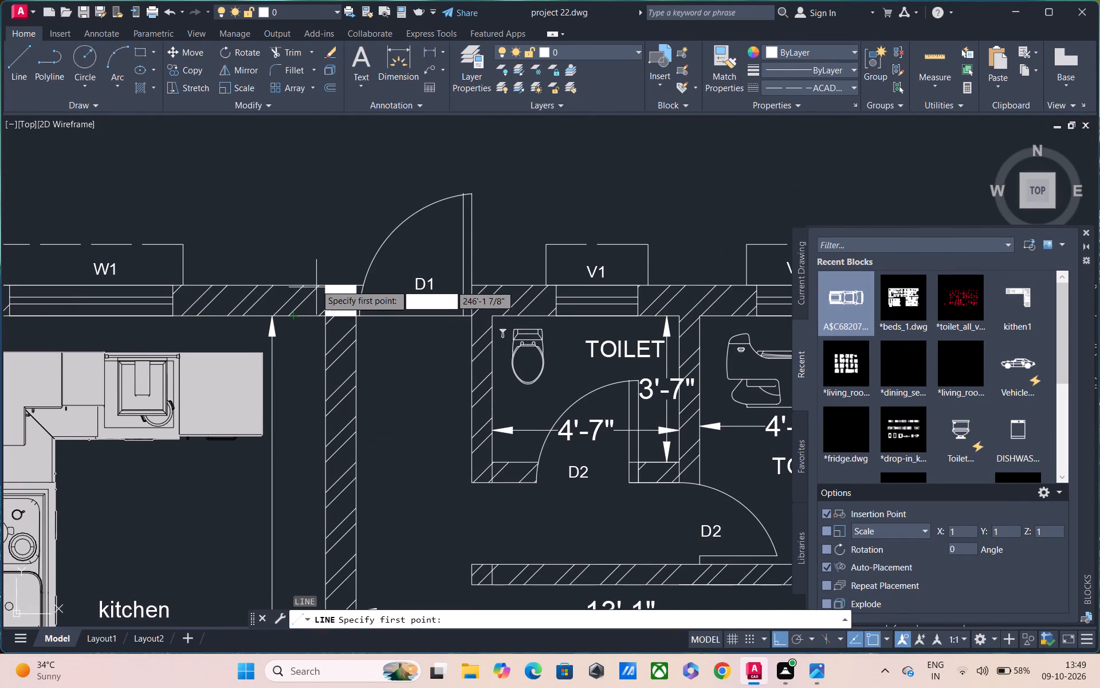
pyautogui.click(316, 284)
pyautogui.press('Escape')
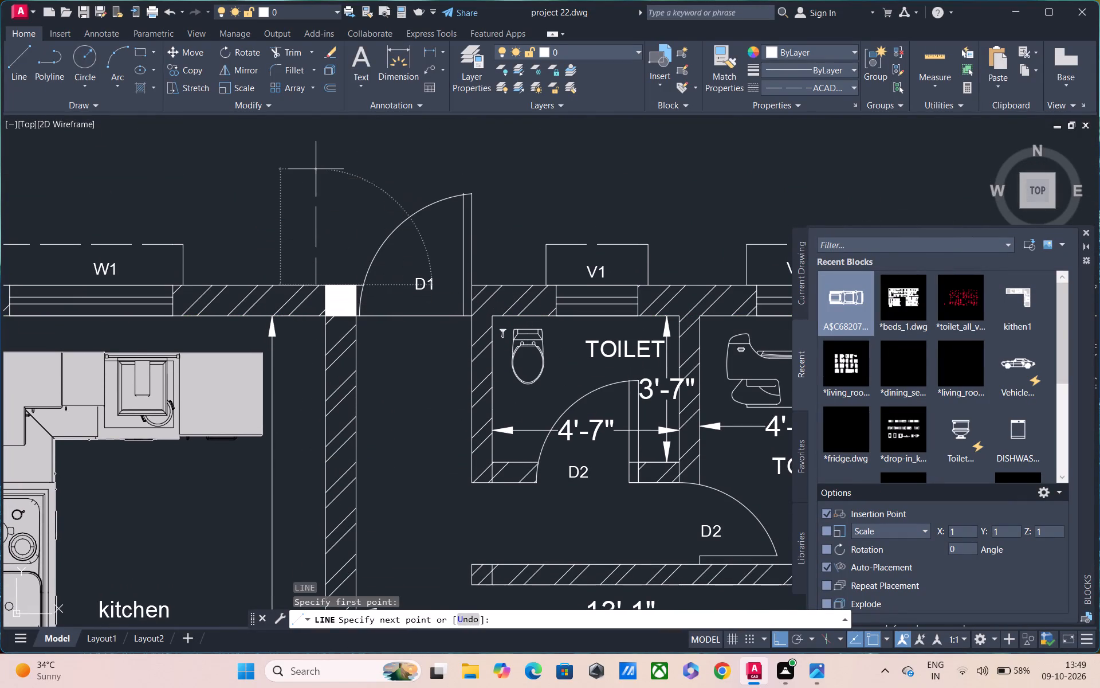
# Set the current linetype to ByLayer and draw a 2' line outward from the exterior wall between window W1 and door D1.
pyautogui.click(773, 85)
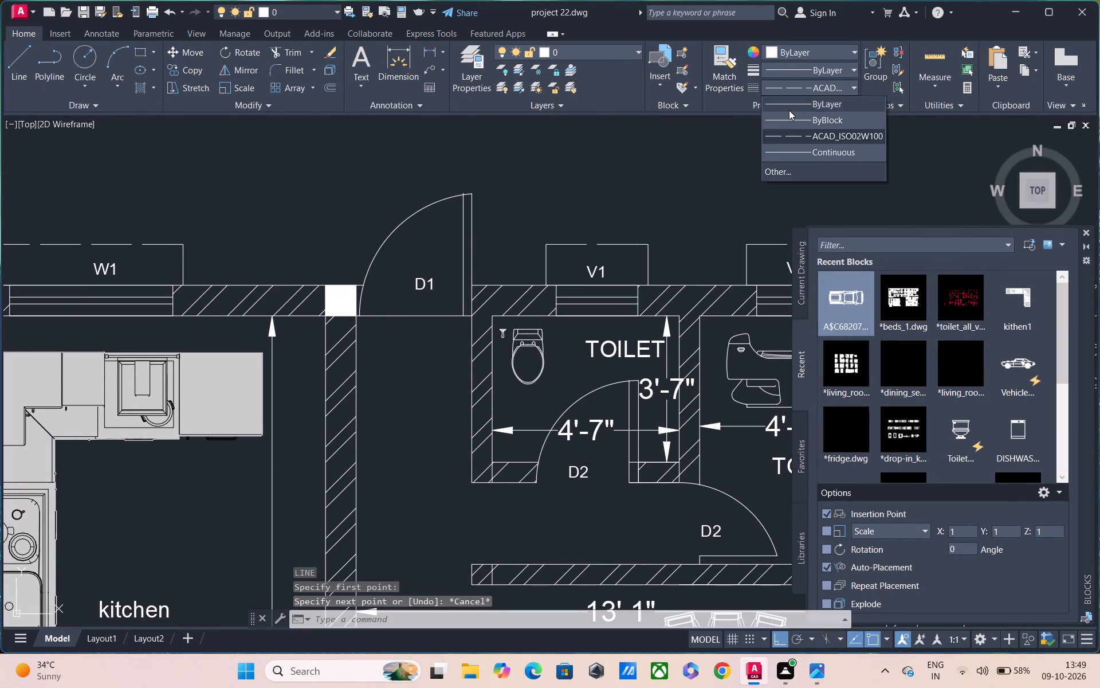
pyautogui.click(789, 110)
pyautogui.write('L')
pyautogui.press('space')
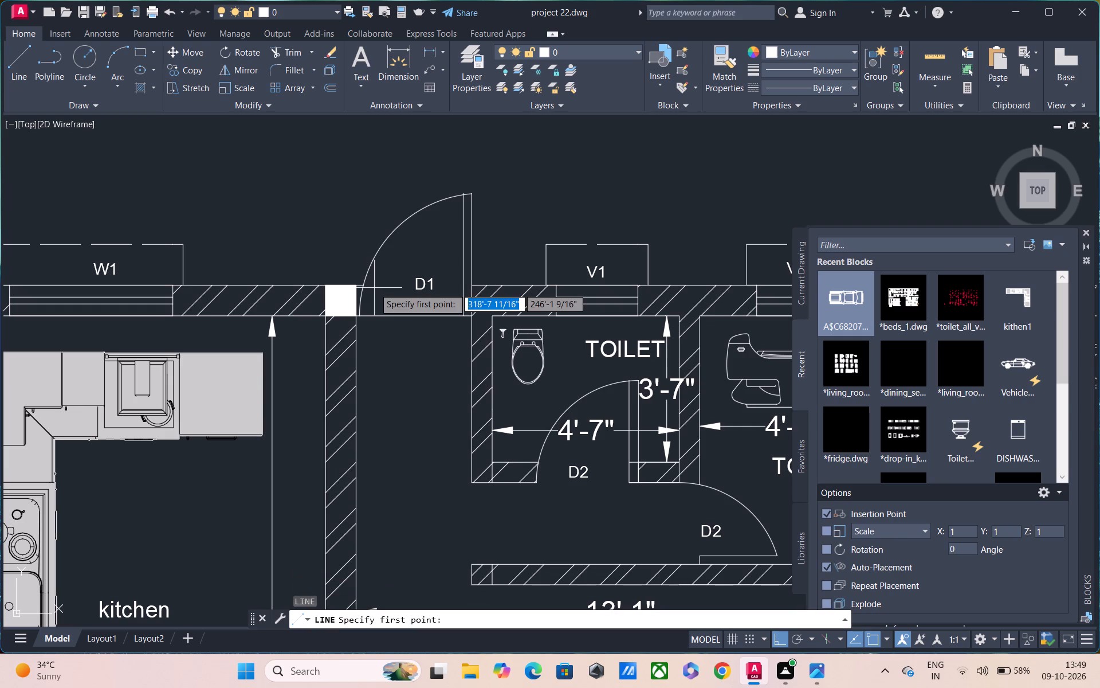
pyautogui.click(310, 281)
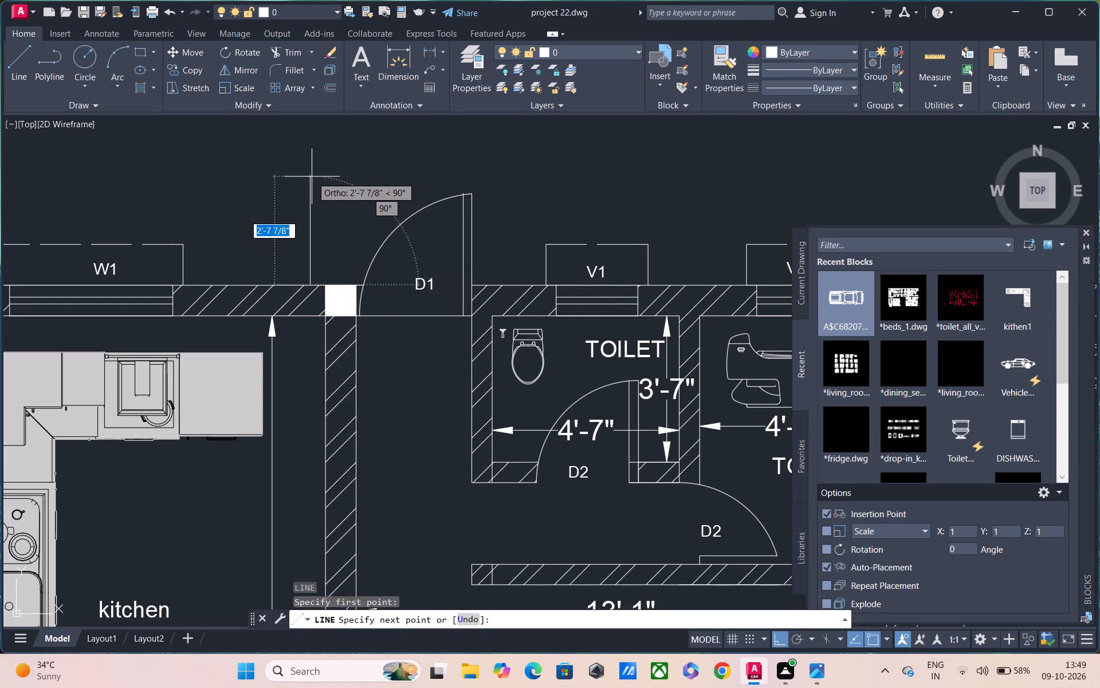
pyautogui.write("2'")
pyautogui.press('Return')
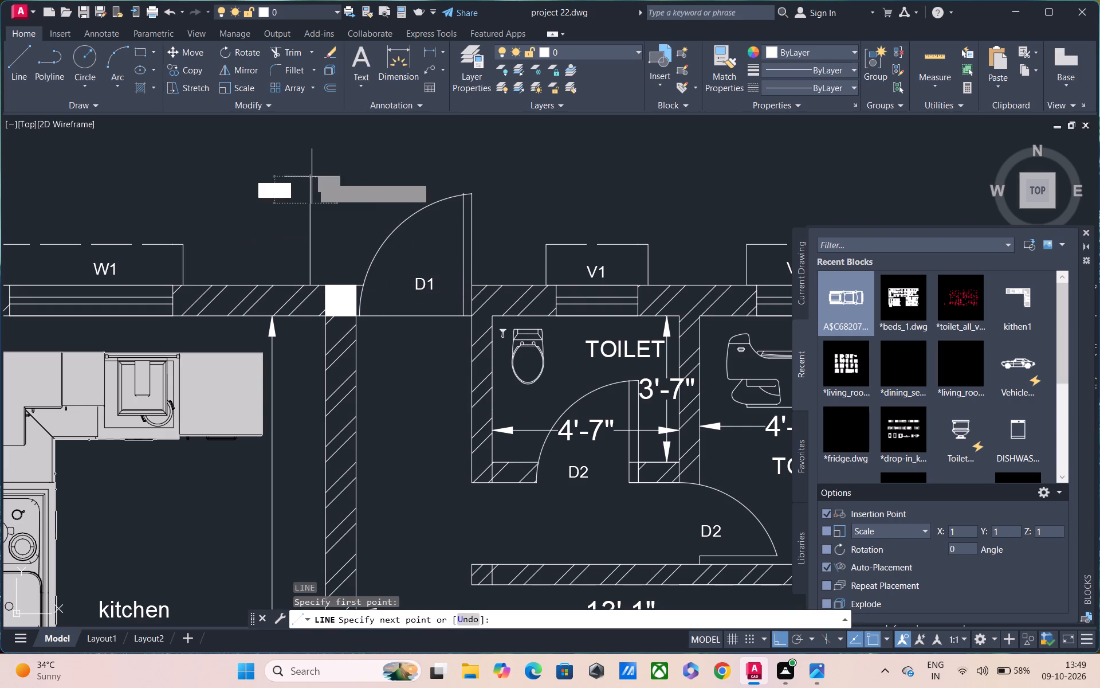
pyautogui.press('Escape')
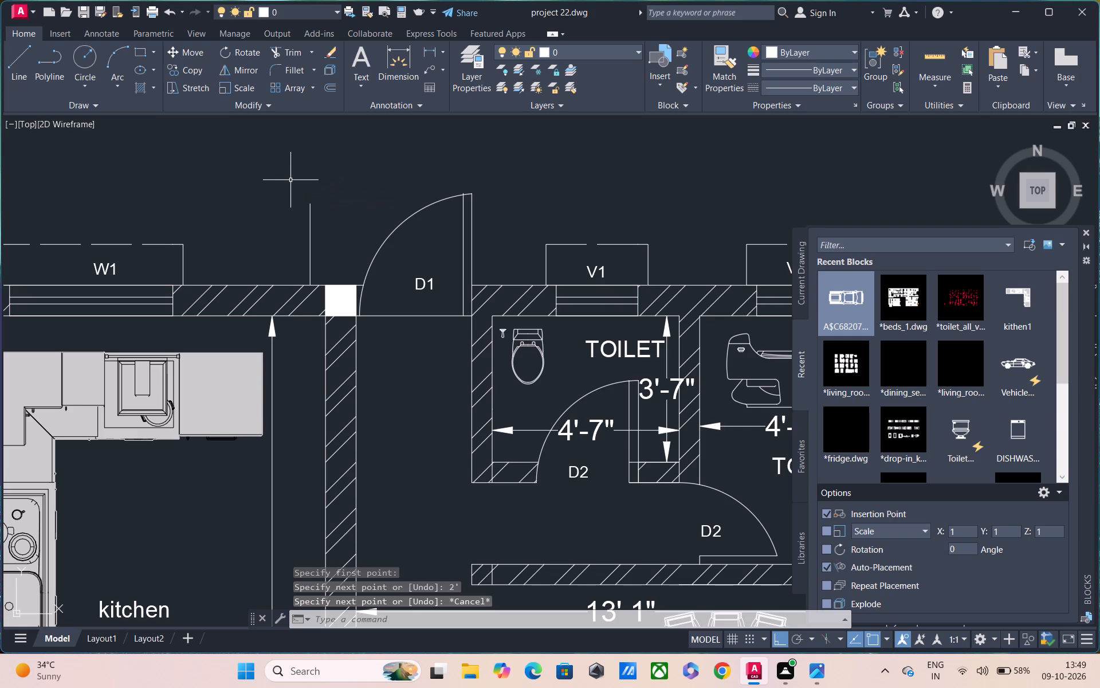
# Offset the new 2' line by 1' towards window W1 twice in succession to form the step edges.
pyautogui.write('O')
pyautogui.press('space')
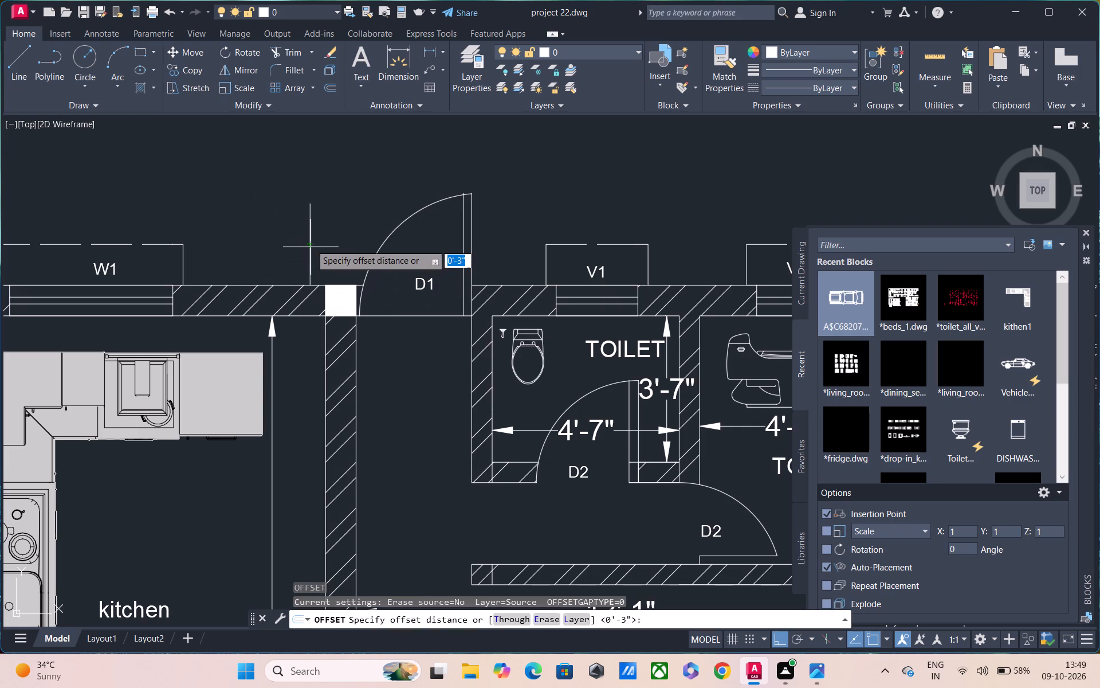
pyautogui.write("1'")
pyautogui.press('Return')
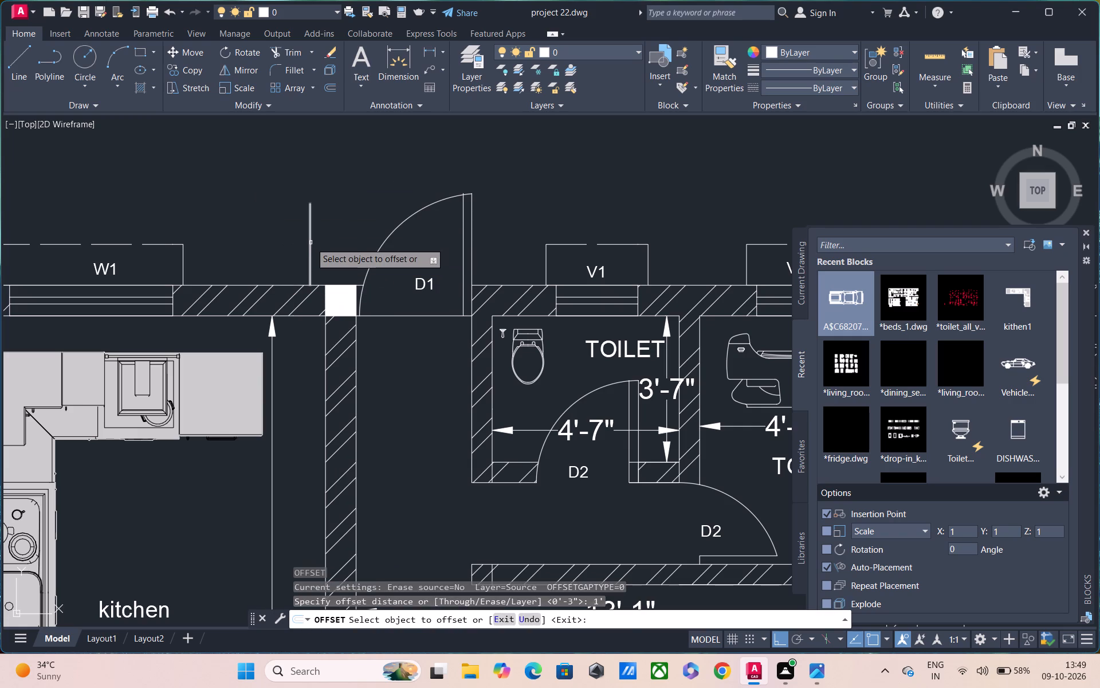
pyautogui.click(311, 243)
pyautogui.click(292, 249)
pyautogui.click(270, 246)
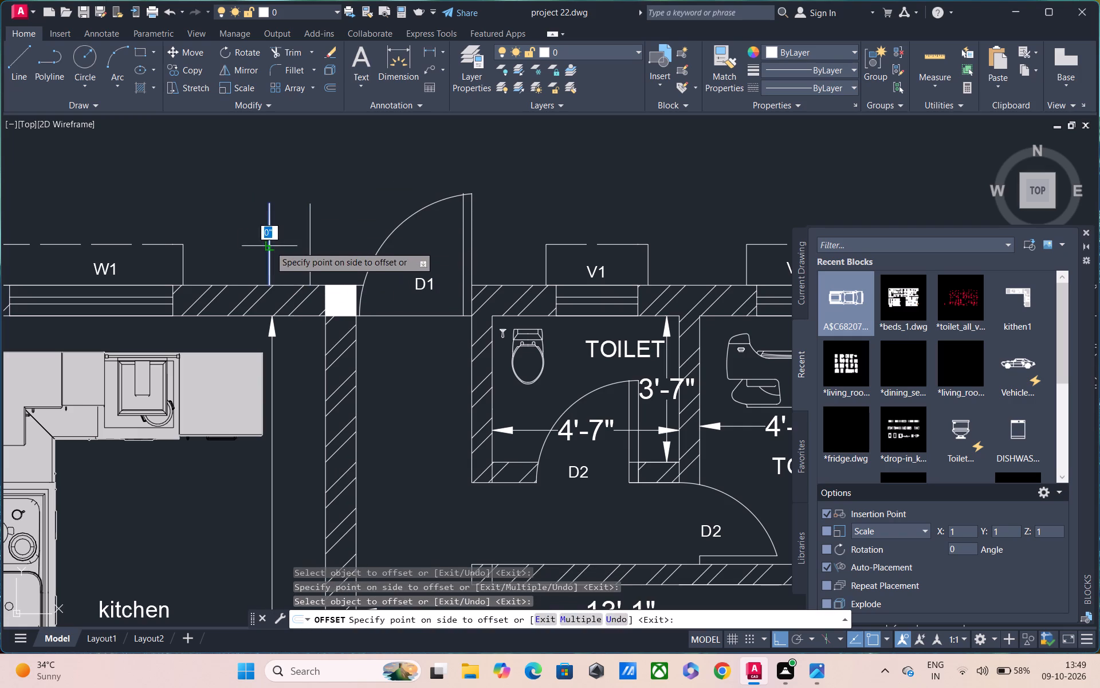
pyautogui.click(247, 255)
pyautogui.press('Escape')
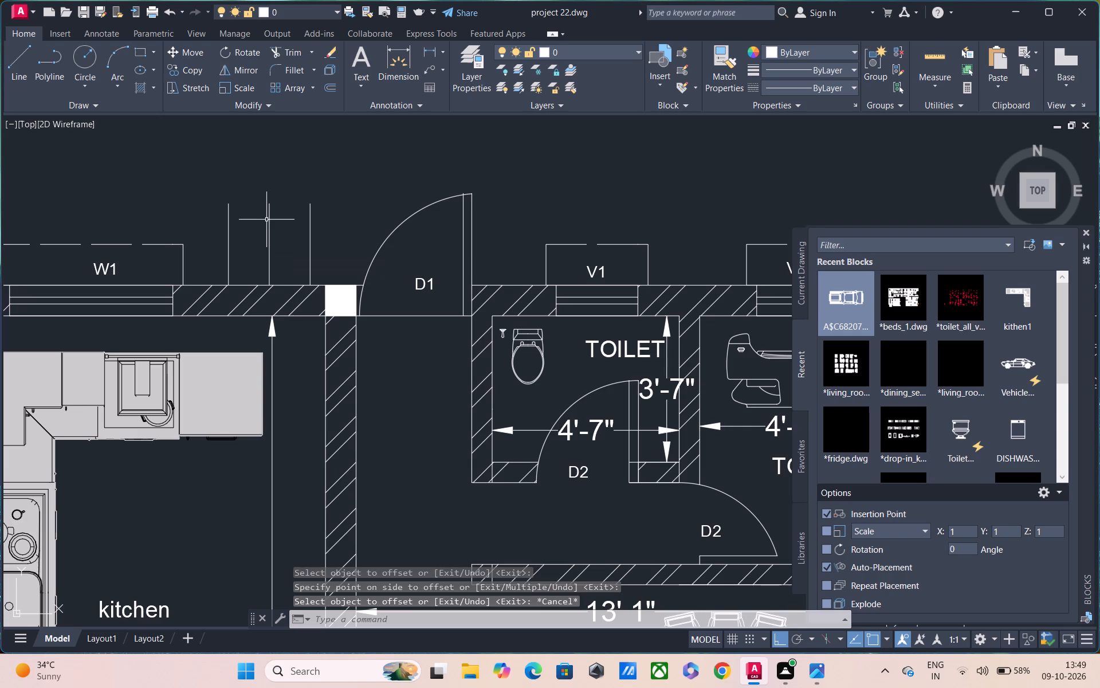
# Draw a line across the outer ends of the three step lines, with a 1' segment back towards window W1.
pyautogui.write('L')
pyautogui.press('space')
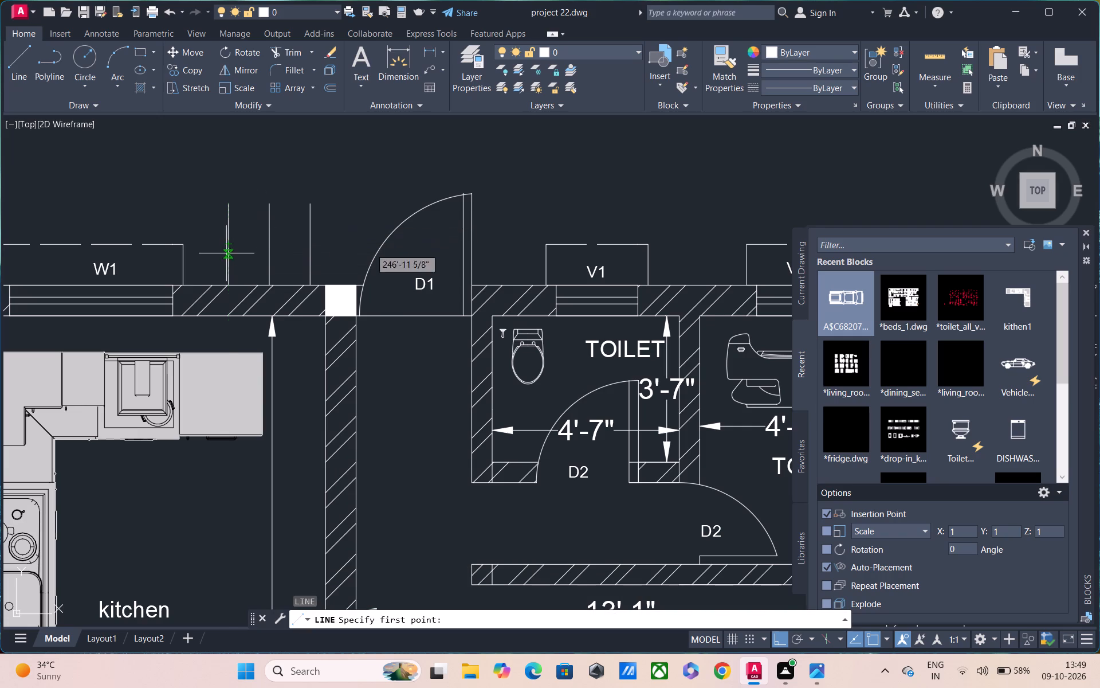
pyautogui.click(226, 204)
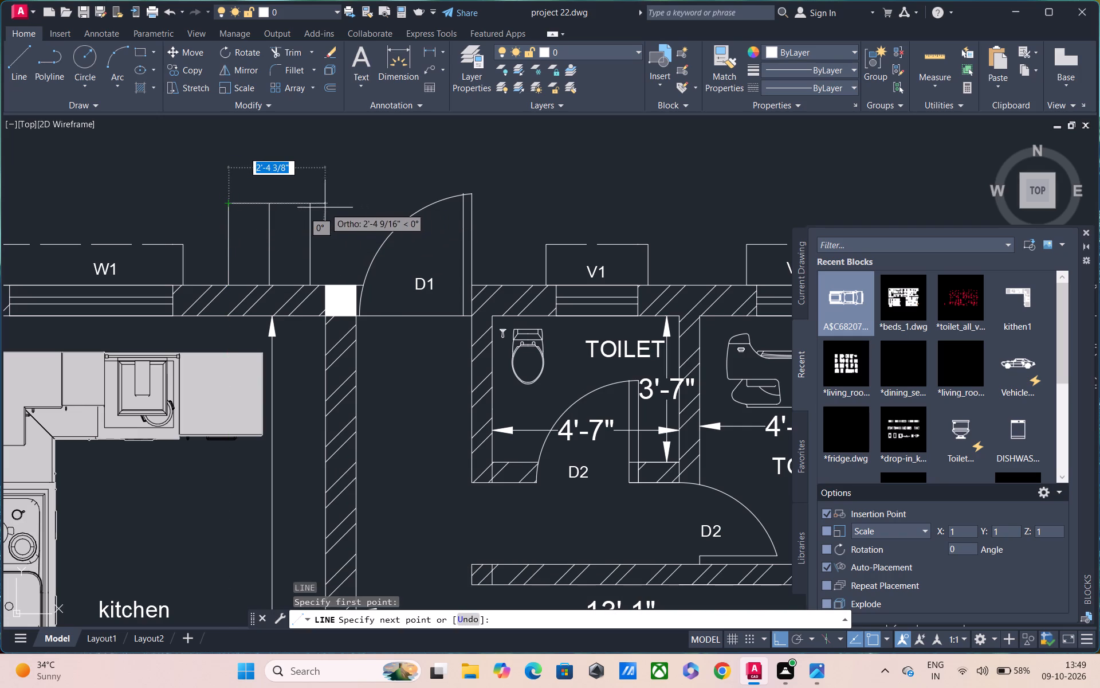
pyautogui.click(314, 209)
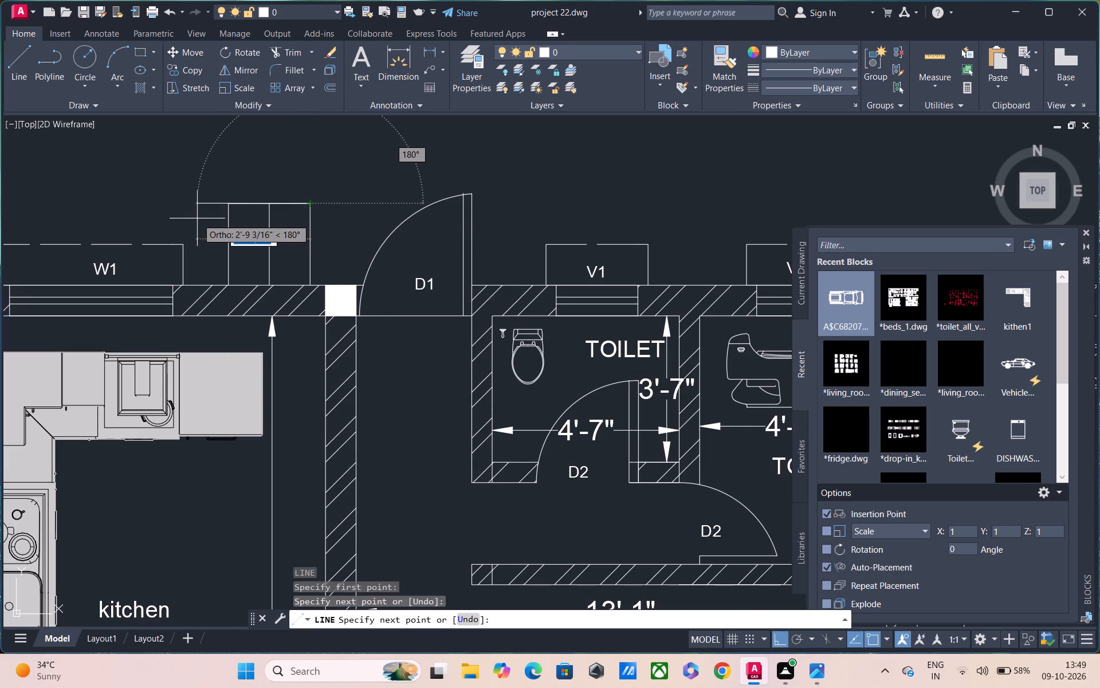
pyautogui.write("1'")
pyautogui.press('Return')
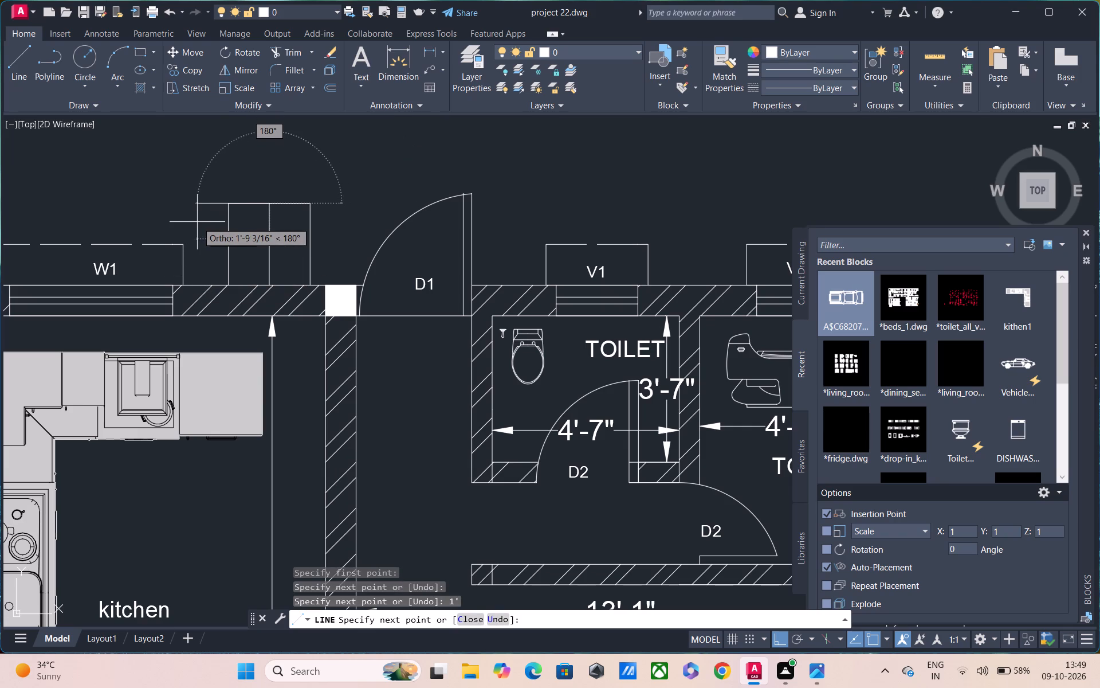
pyautogui.press('Escape')
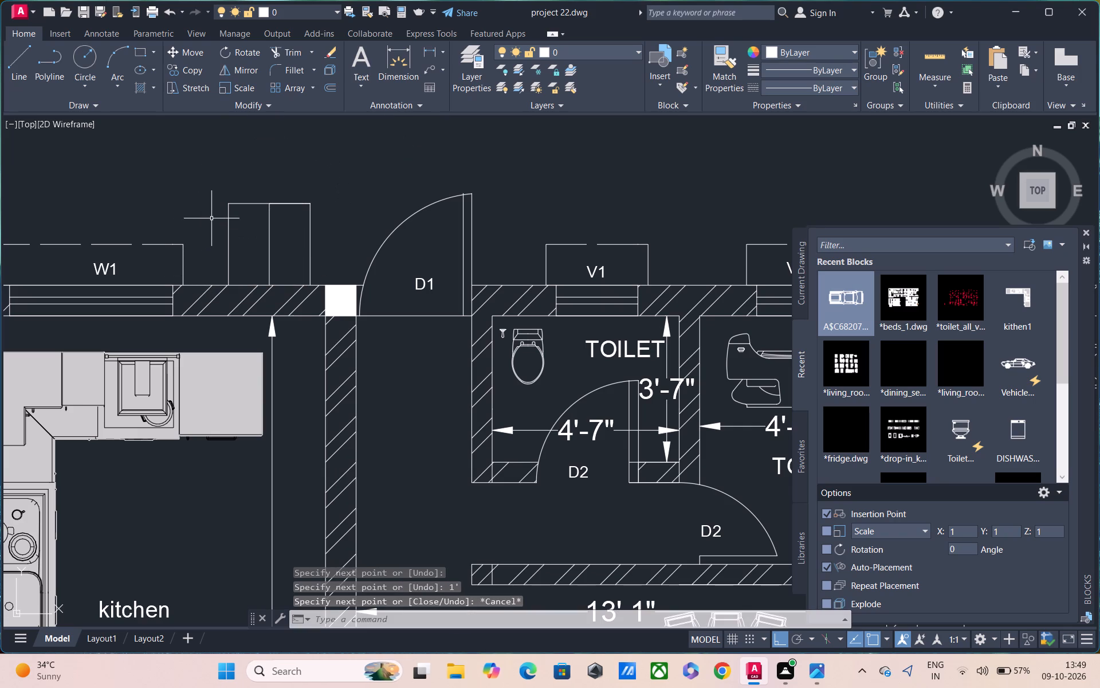
# Add another tread on the window W1 side: extend the outer edge by 1' and draw its side line back to the wall.
pyautogui.write('L')
pyautogui.press('space')
pyautogui.click(226, 204)
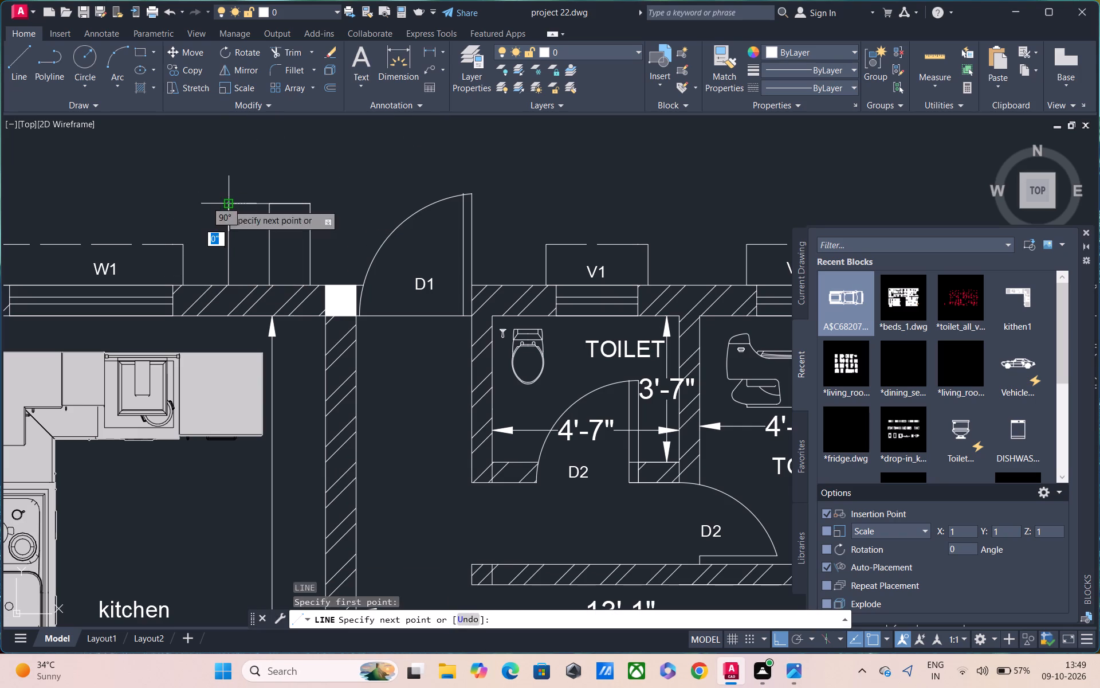
pyautogui.write("1'")
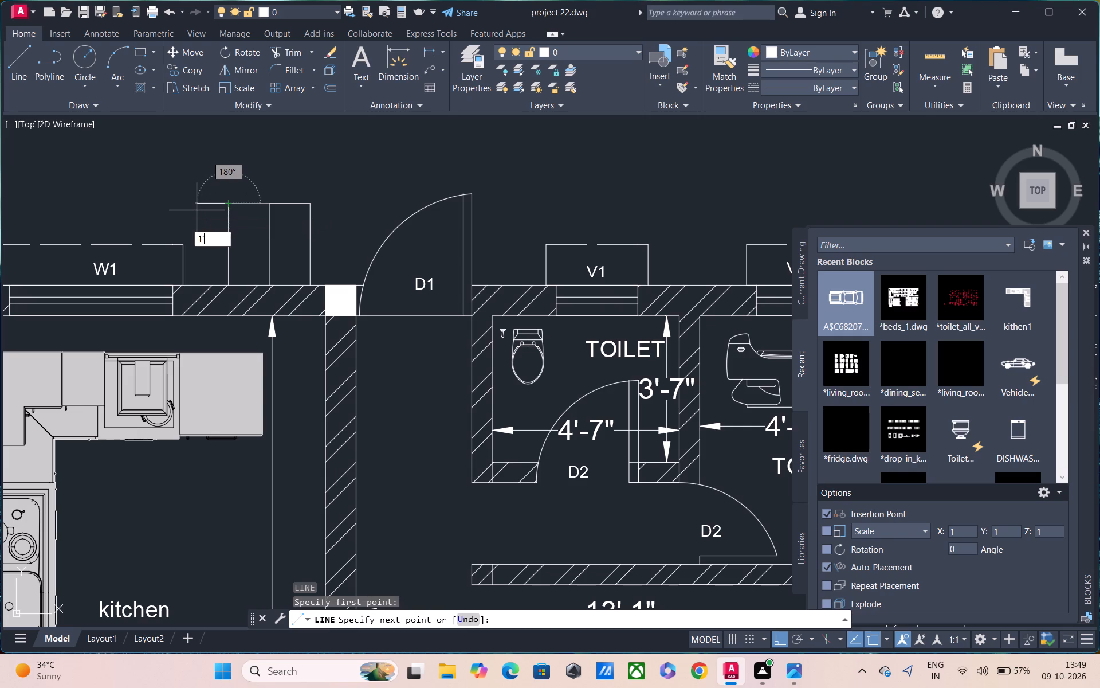
pyautogui.press('Return')
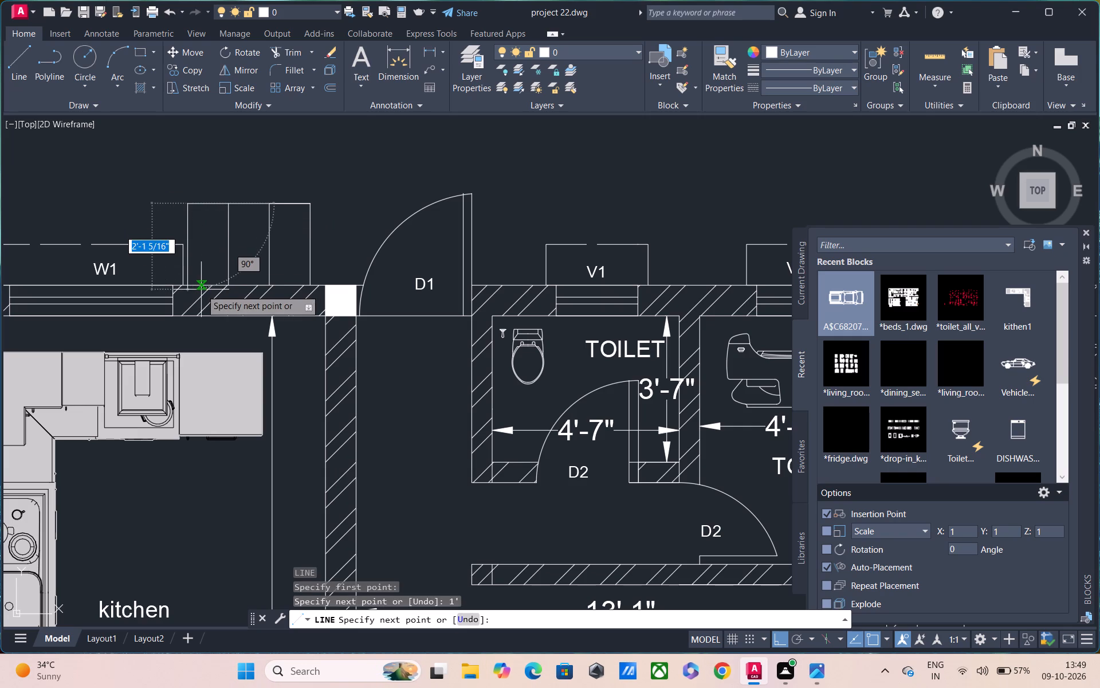
pyautogui.scroll(2, 185, 282)
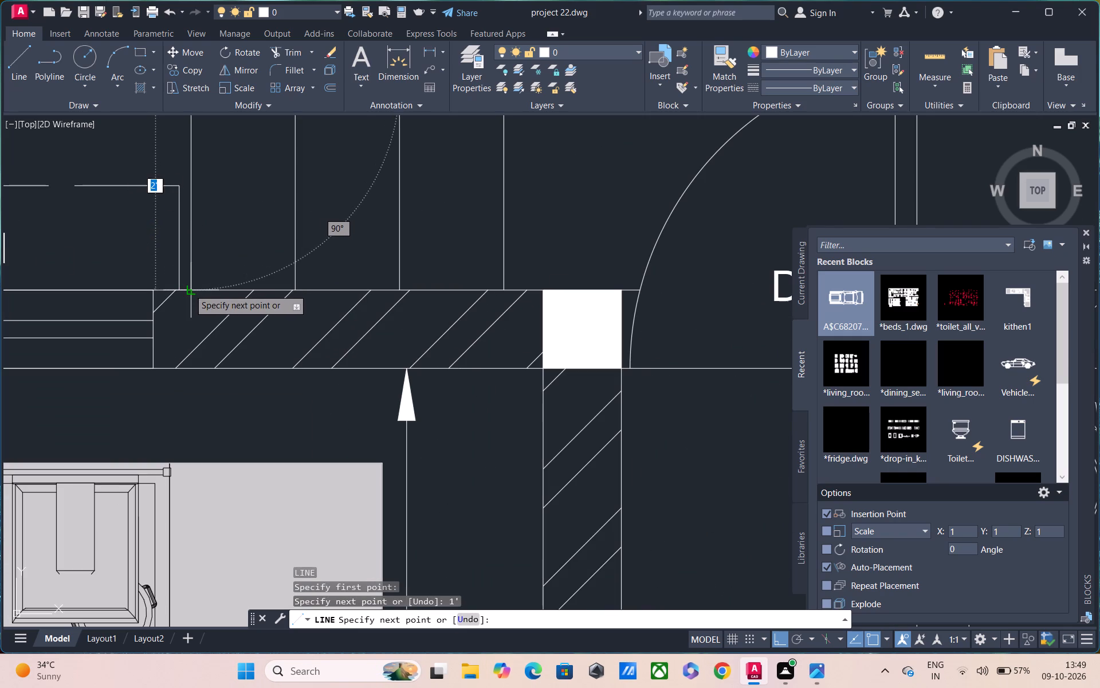
pyautogui.click(190, 288)
pyautogui.scroll(-3, 192, 288)
pyautogui.press('Escape')
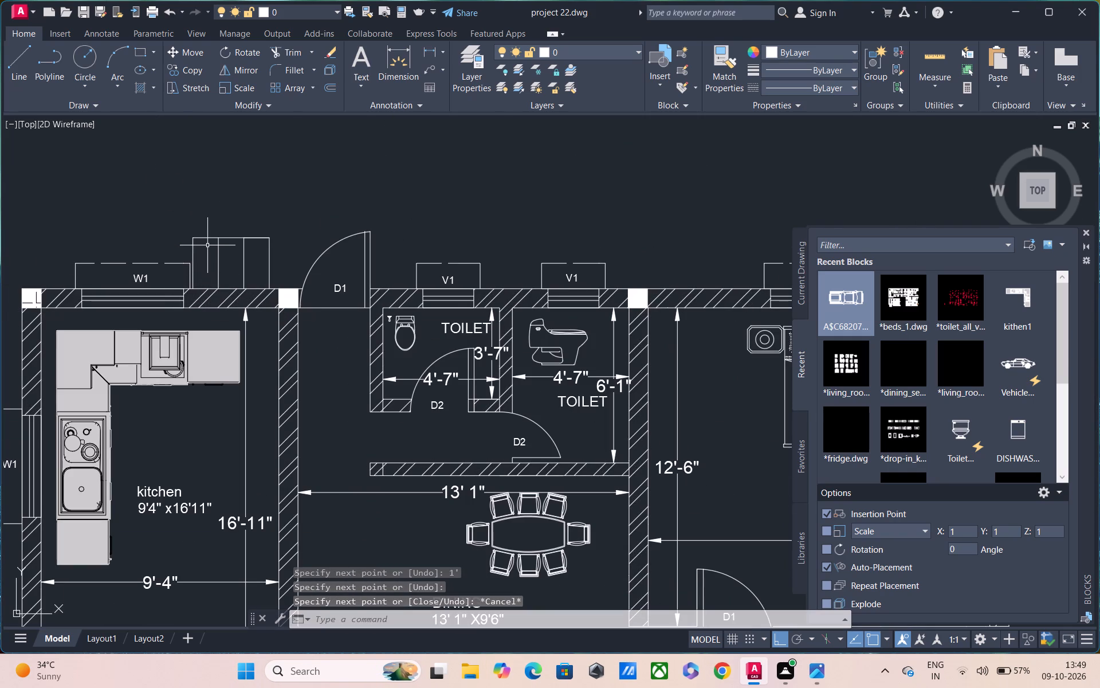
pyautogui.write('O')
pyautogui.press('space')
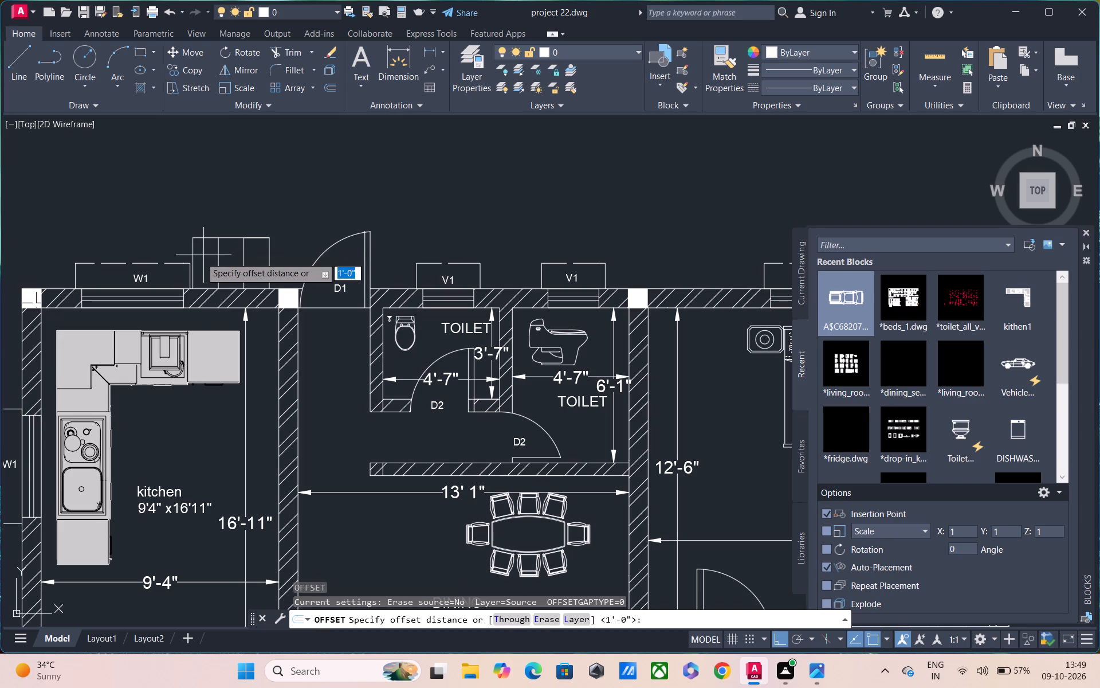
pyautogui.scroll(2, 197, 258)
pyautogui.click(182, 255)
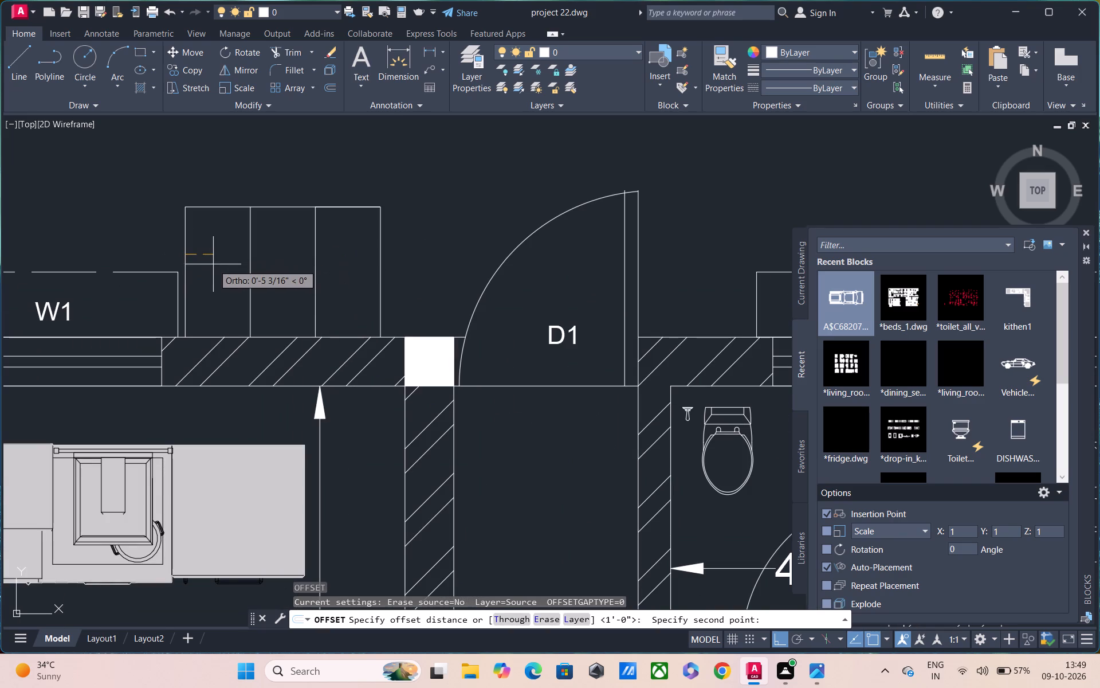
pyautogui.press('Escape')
# Draw a three-sided landing outline about 7' wide, from the steps' wall corner beside W1 around door D1 and back to the wall.
pyautogui.scroll(-3, 213, 264)
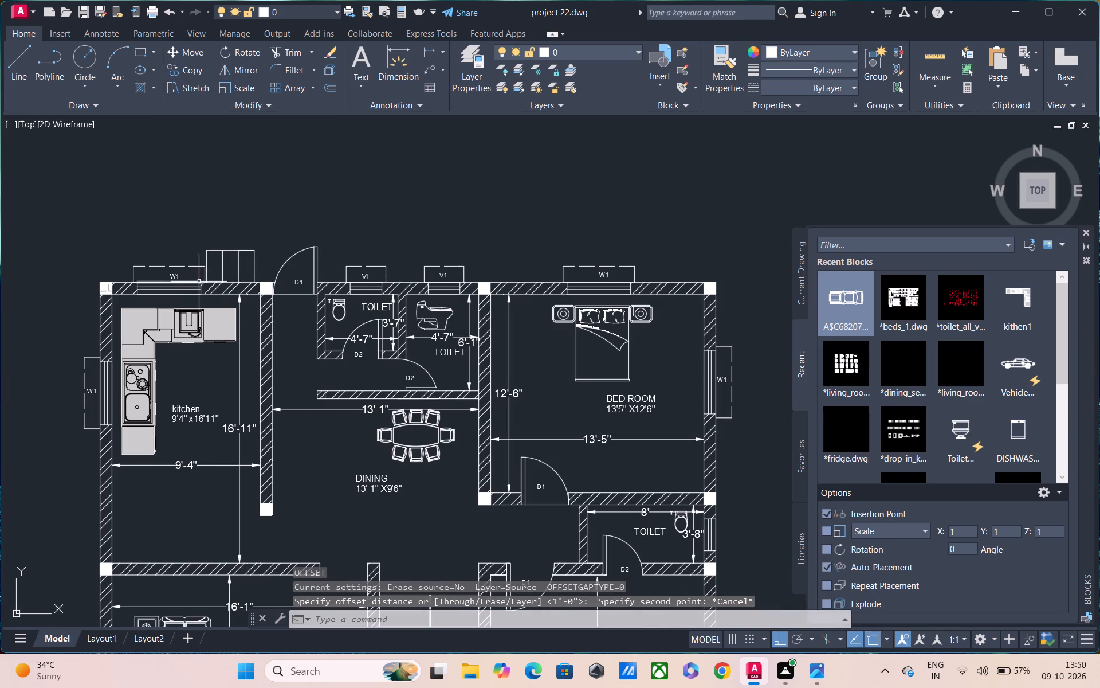
pyautogui.write('L')
pyautogui.press('space')
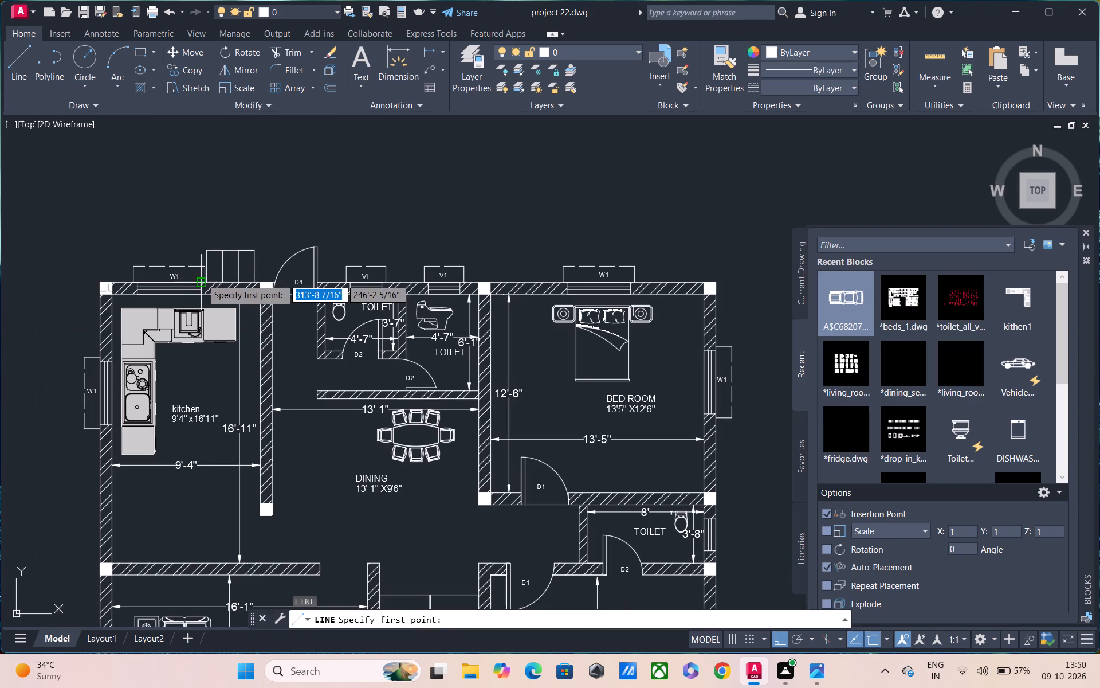
pyautogui.scroll(2, 206, 264)
pyautogui.click(206, 307)
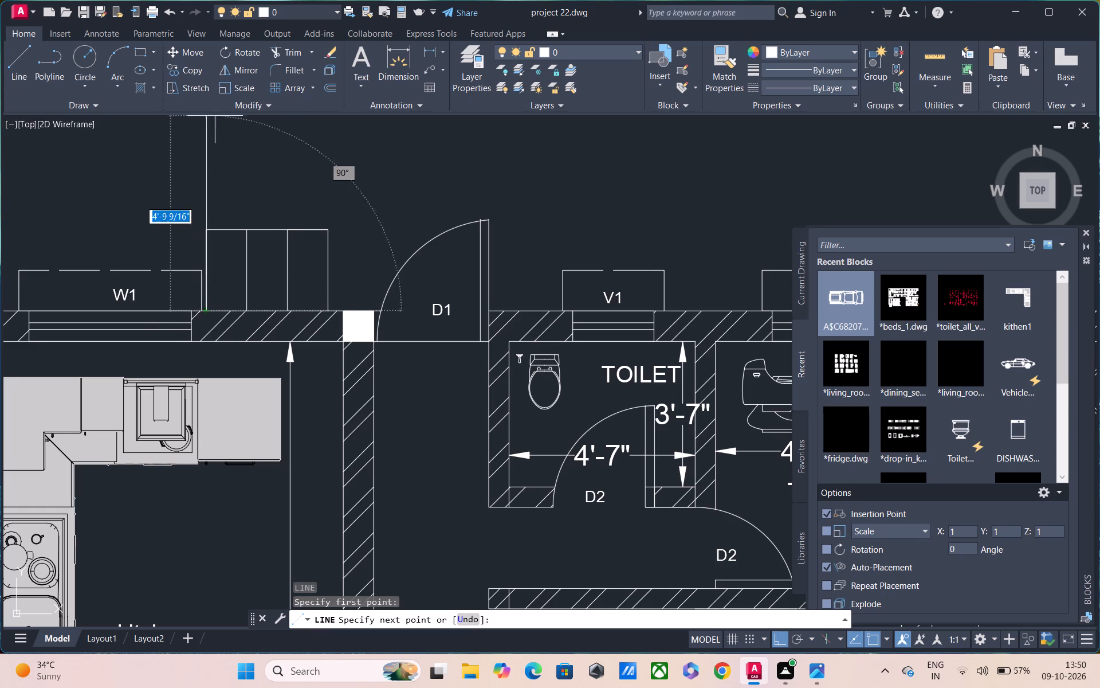
pyautogui.moveTo(226, 174); pyautogui.dragTo(206, 208, button='middle')
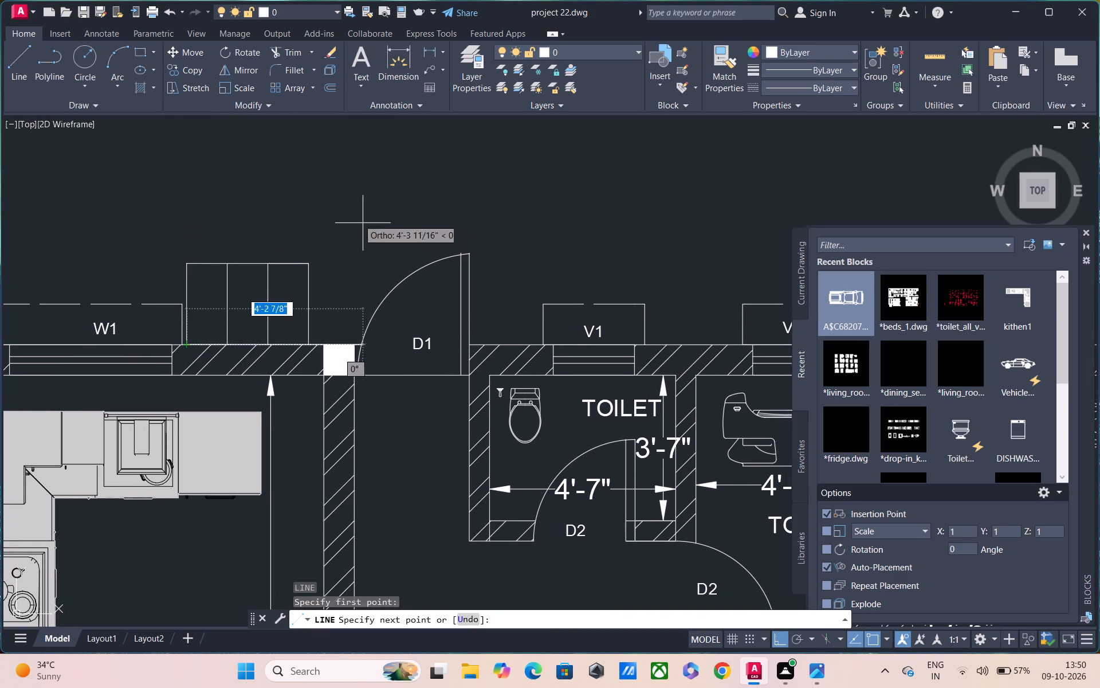
pyautogui.click(283, 216)
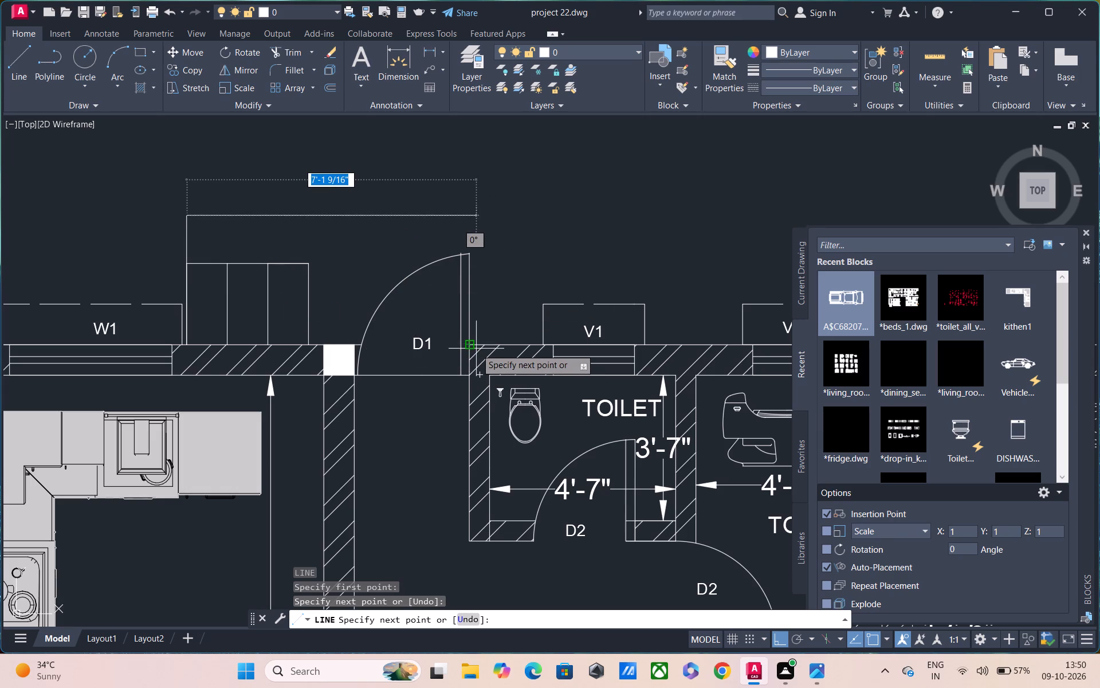
pyautogui.click(479, 217)
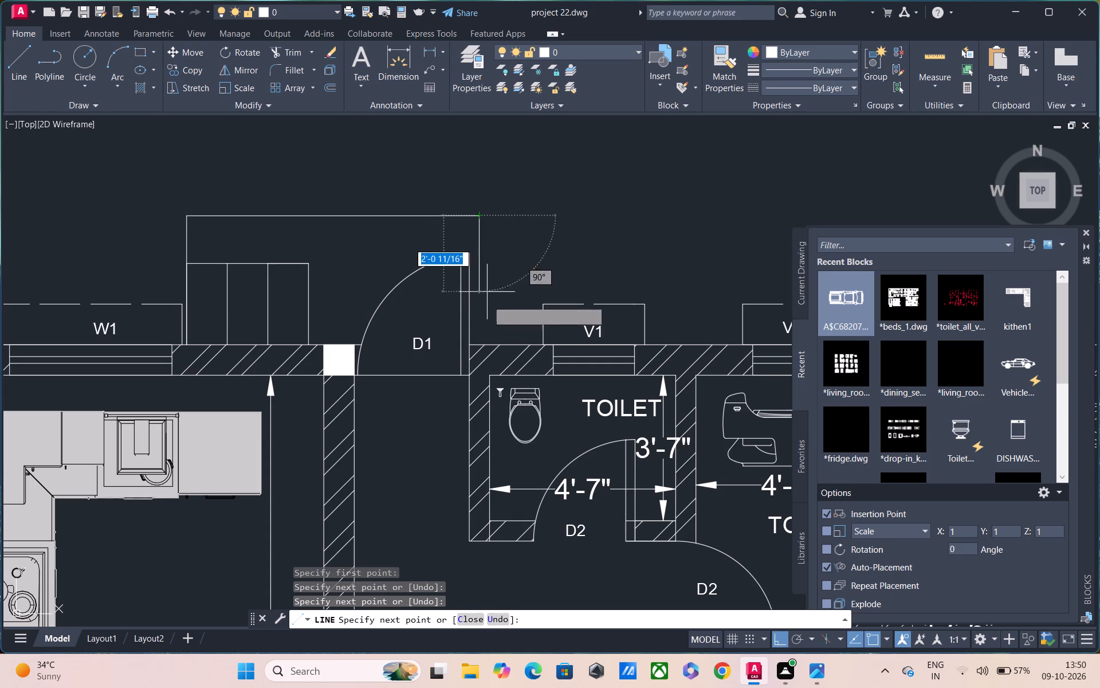
pyautogui.click(476, 342)
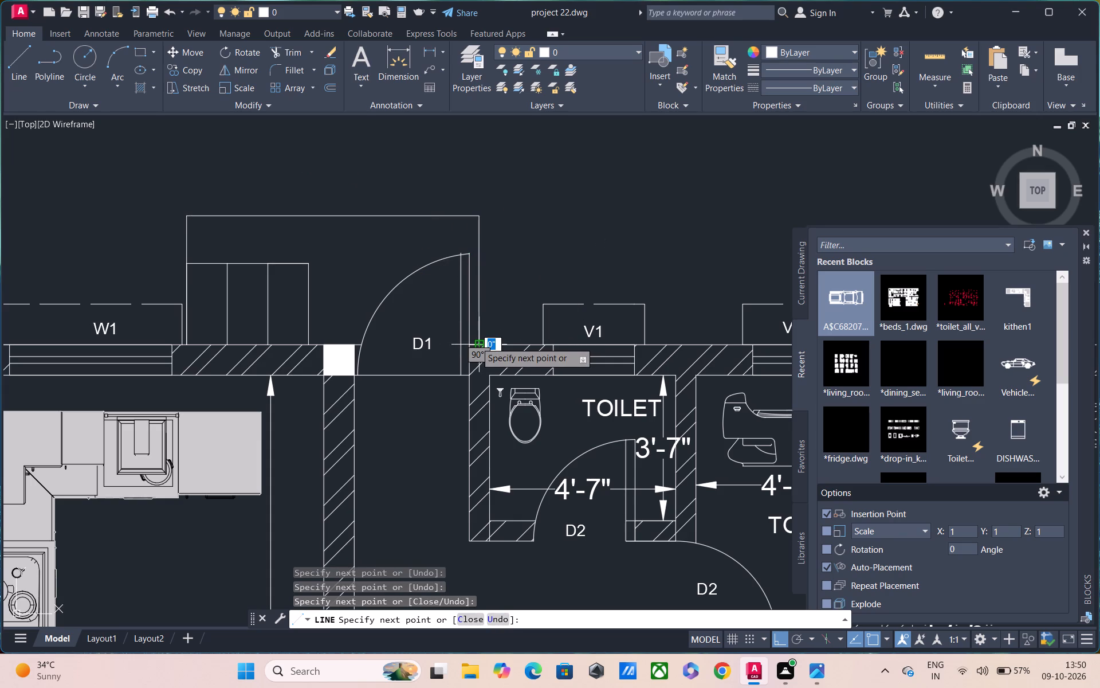
pyautogui.press('Escape')
# Add a linear dimension for the house's overall width between the outer rear corners, placed beyond the door D1 landing.
pyautogui.scroll(-3, 432, 334)
pyautogui.moveTo(388, 317); pyautogui.dragTo(386, 218, button='middle')
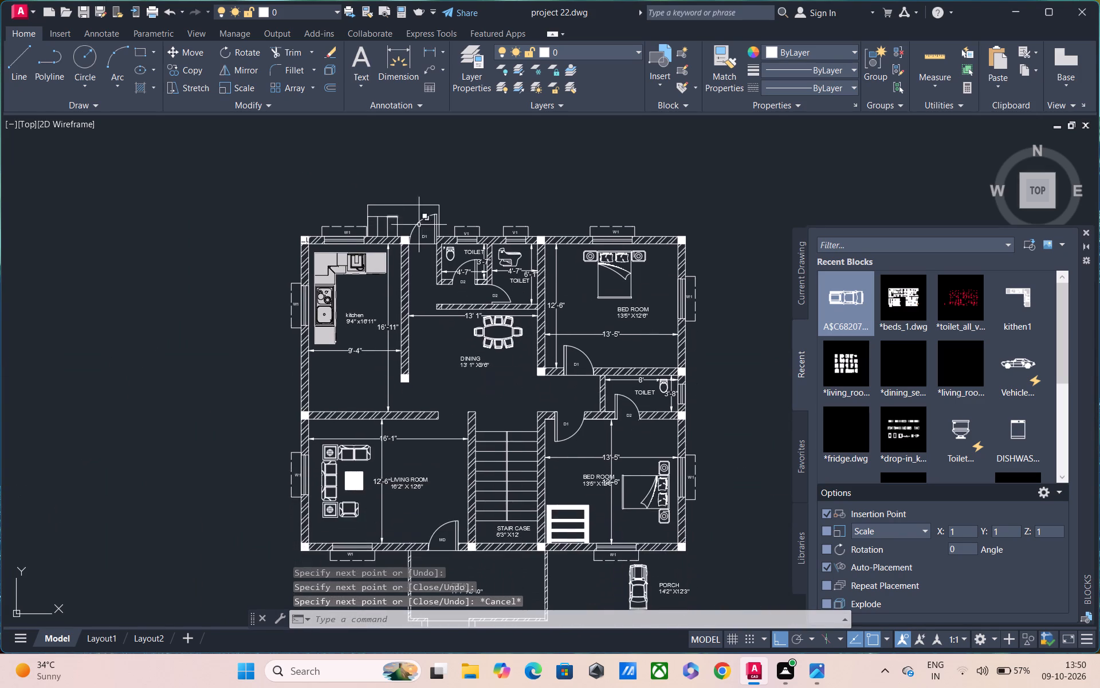
pyautogui.scroll(-1, 423, 229)
pyautogui.scroll(1, 423, 241)
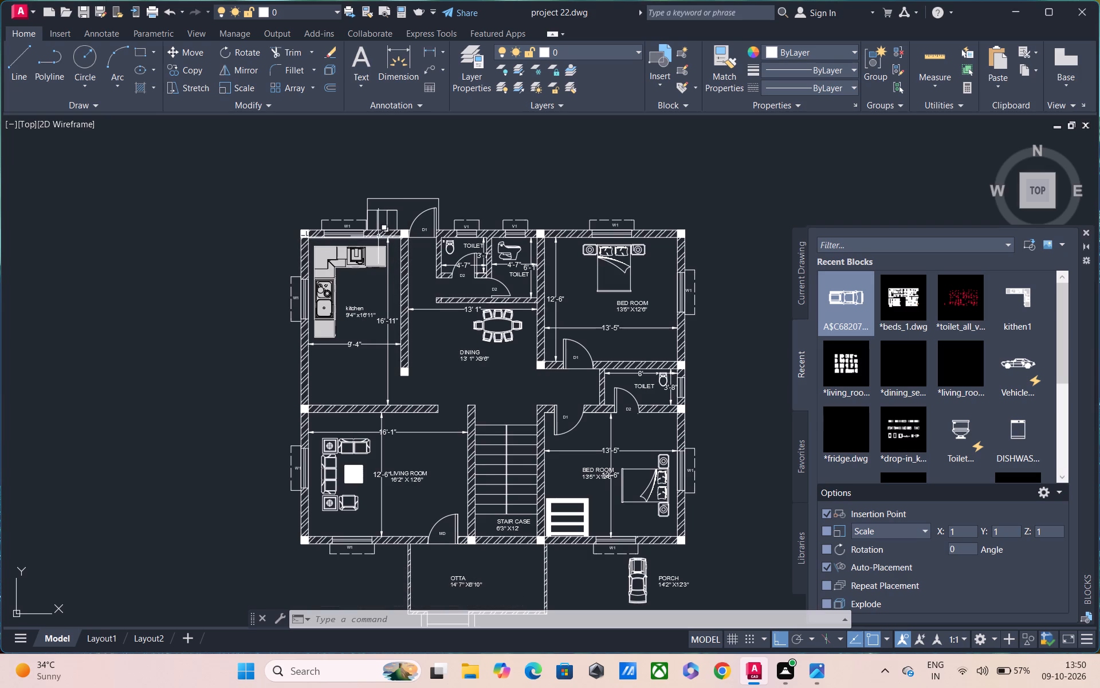
pyautogui.scroll(-1, 378, 236)
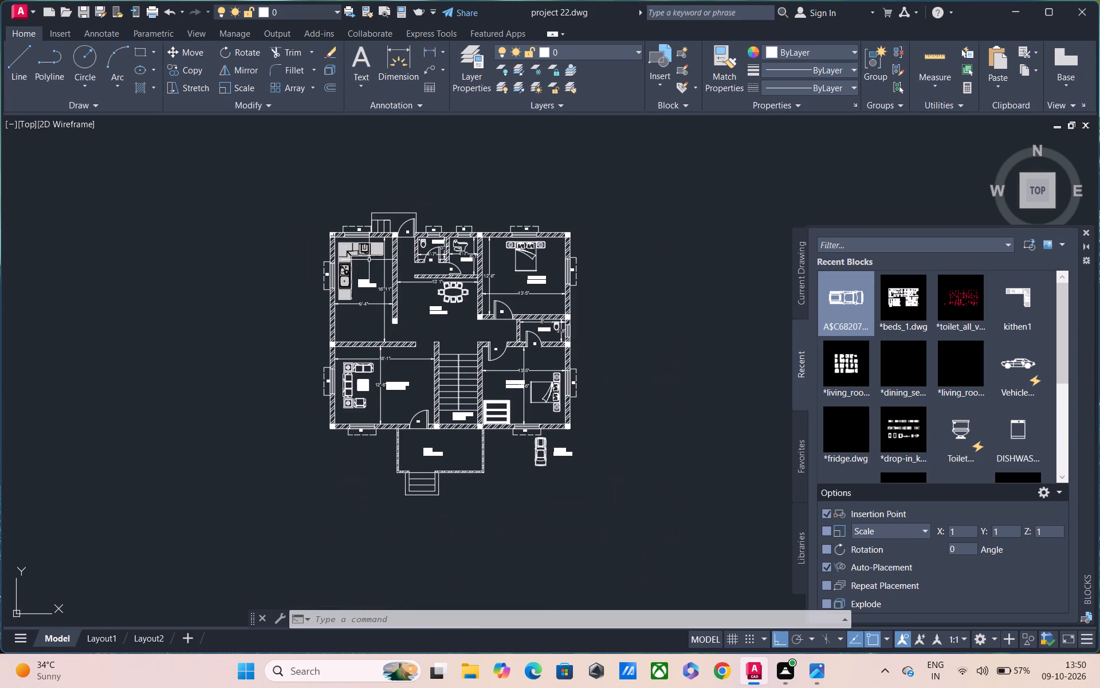
pyautogui.click(423, 54)
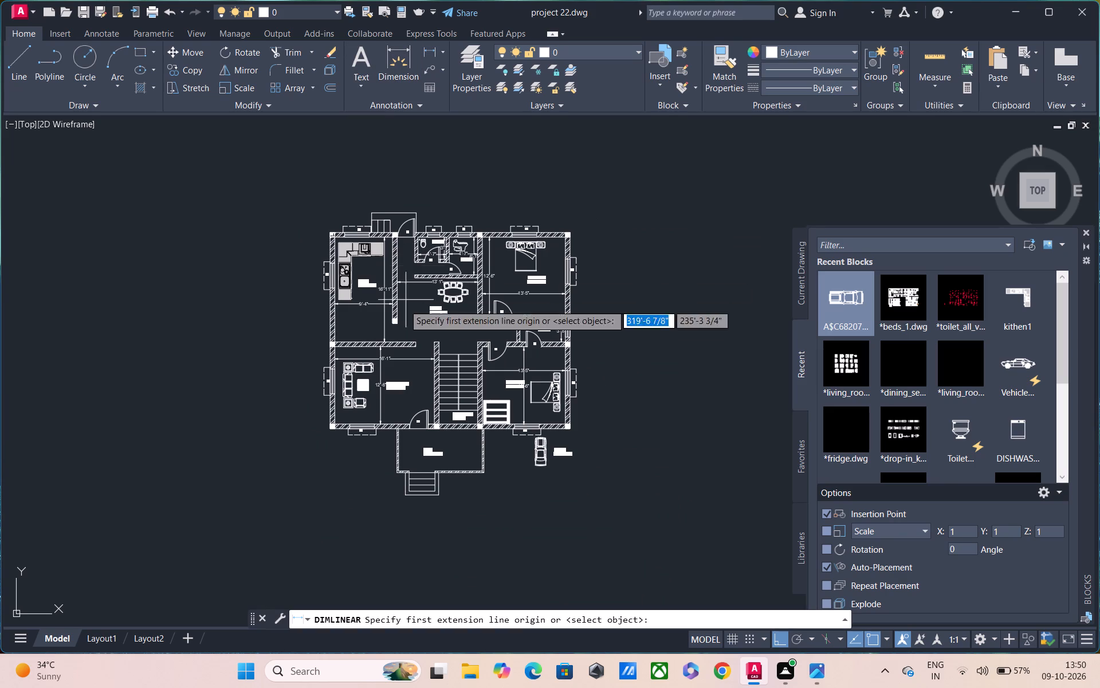
pyautogui.scroll(1, 356, 281)
pyautogui.moveTo(356, 313); pyautogui.dragTo(356, 353, button='middle')
pyautogui.scroll(2, 304, 251)
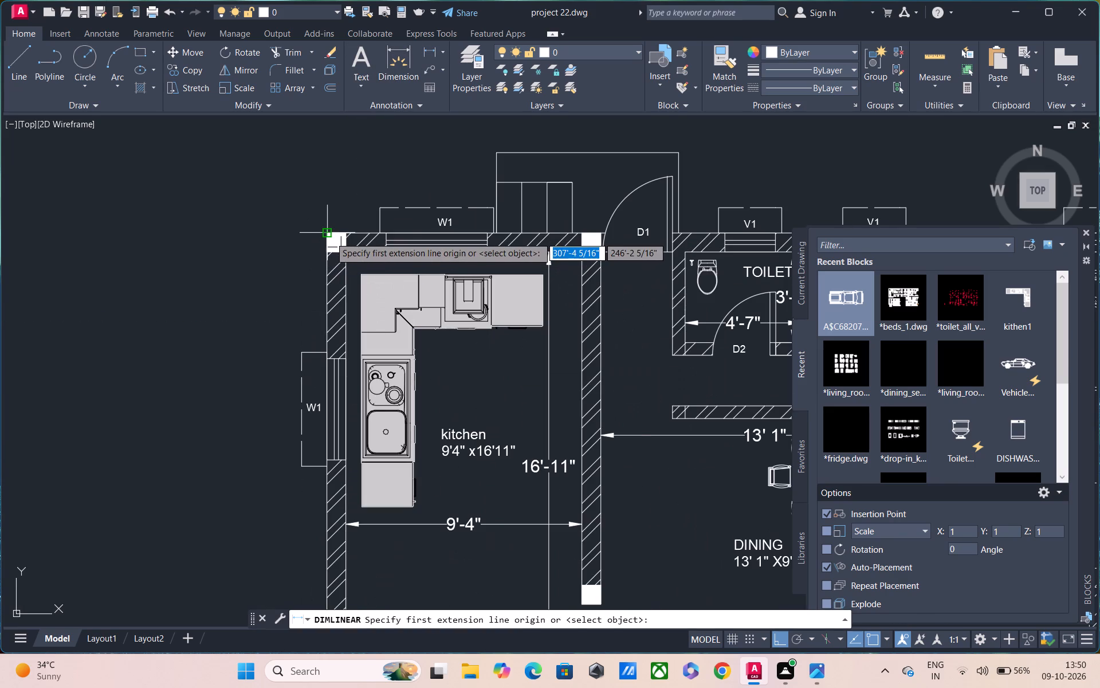
pyautogui.click(330, 237)
pyautogui.moveTo(572, 225); pyautogui.dragTo(162, 287, button='middle')
pyautogui.moveTo(603, 277); pyautogui.dragTo(329, 291, button='middle')
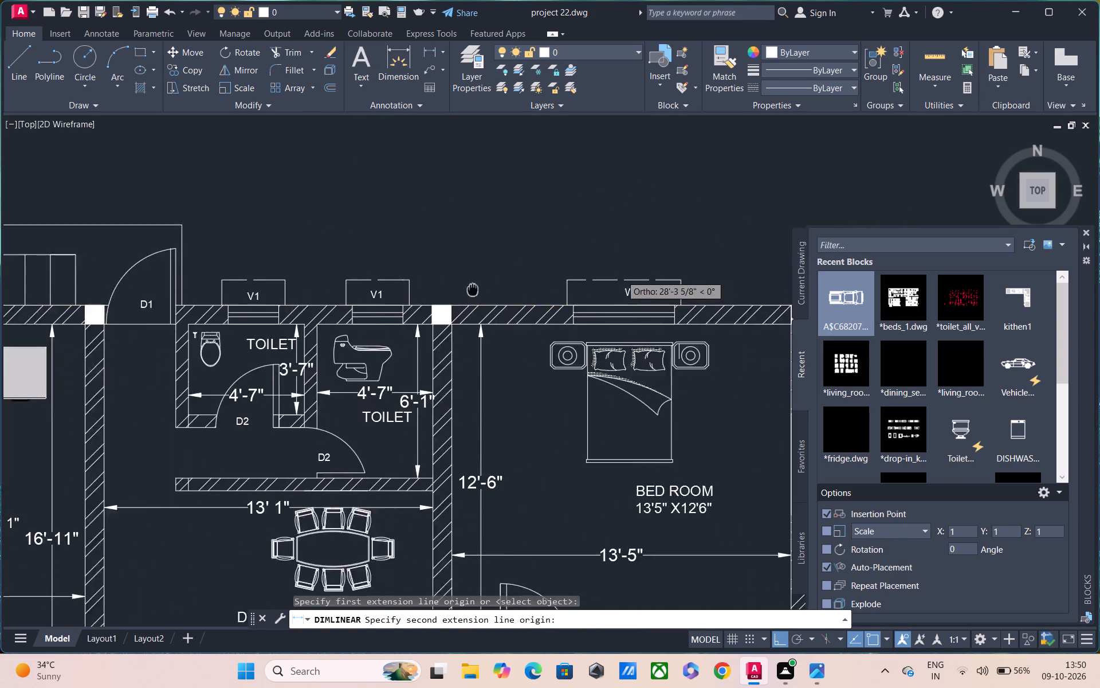
pyautogui.moveTo(329, 291); pyautogui.dragTo(319, 289, button='middle')
pyautogui.scroll(-2, 480, 287)
pyautogui.scroll(2, 530, 294)
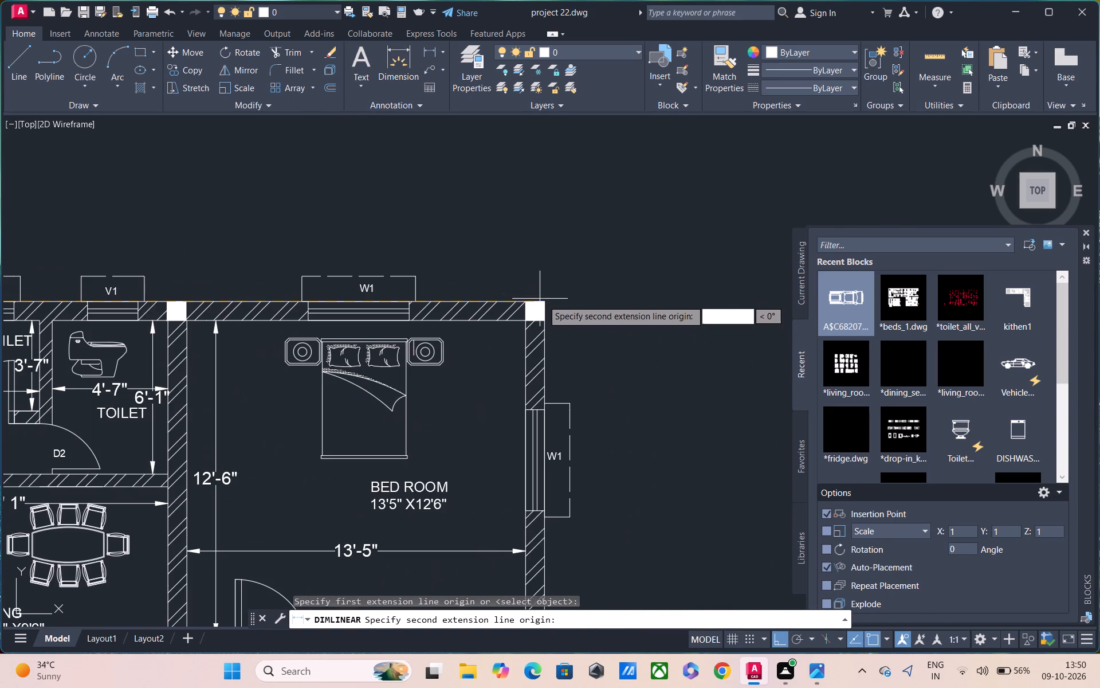
pyautogui.click(544, 300)
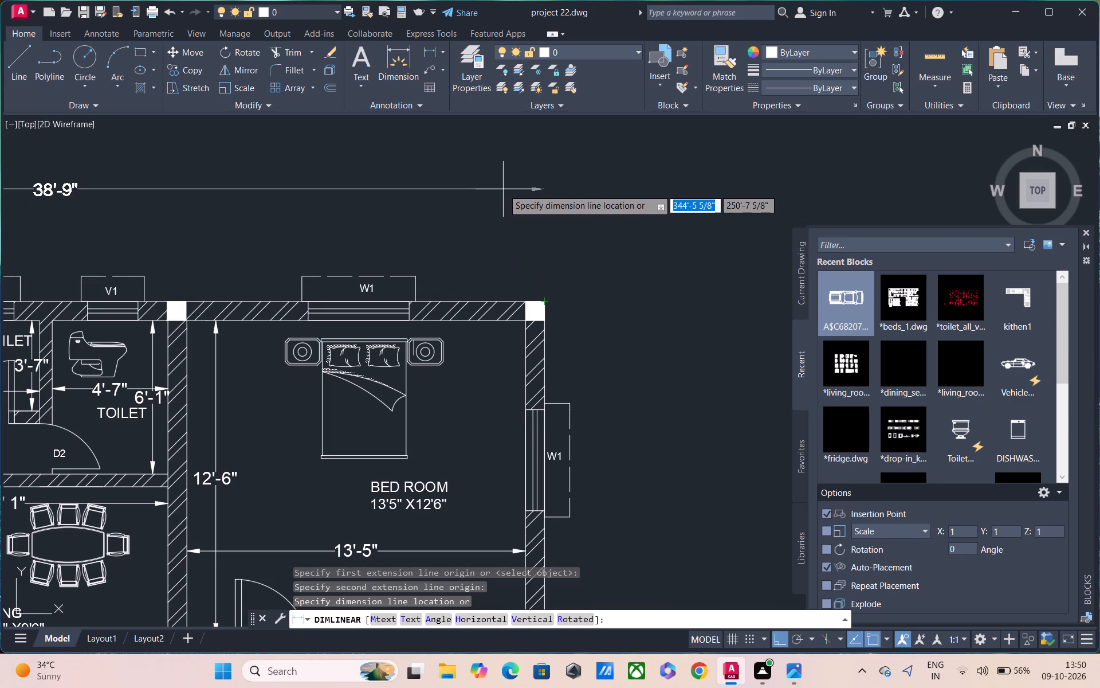
pyautogui.click(503, 189)
# Add a linear dimension for the overall depth of the bedroom-side outer wall, from rear corner to front corner, placed outside window W1.
pyautogui.moveTo(484, 287); pyautogui.dragTo(488, 198, button='middle')
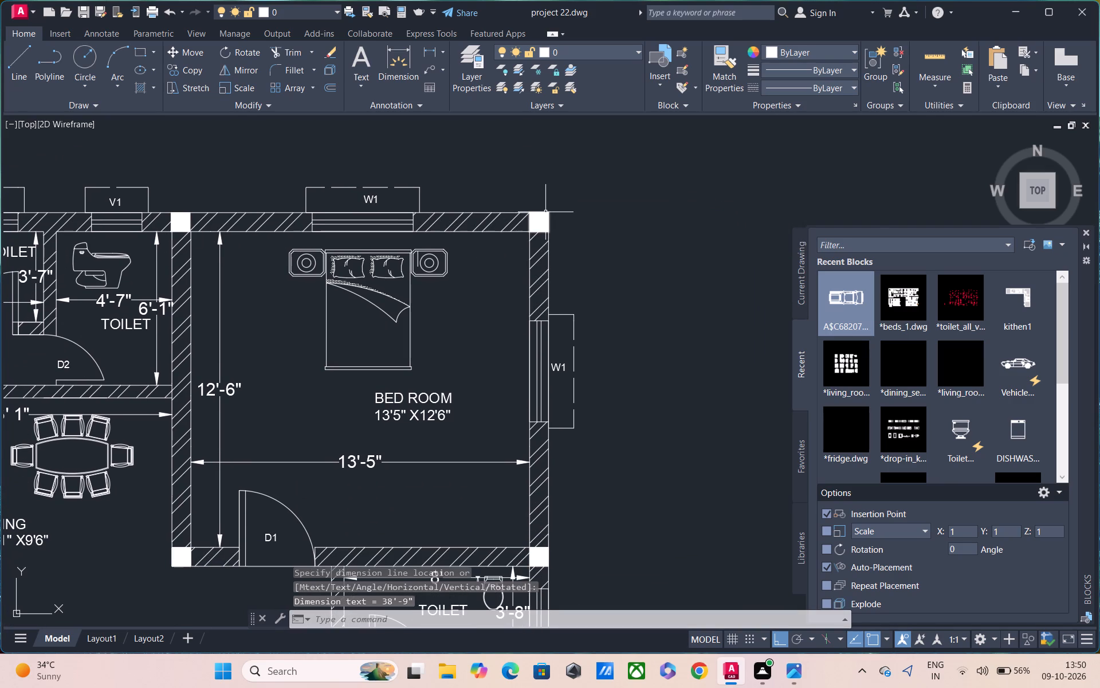
pyautogui.press('space')
pyautogui.click(545, 211)
pyautogui.moveTo(548, 311); pyautogui.dragTo(513, 32, button='middle')
pyautogui.scroll(-1, 529, 136)
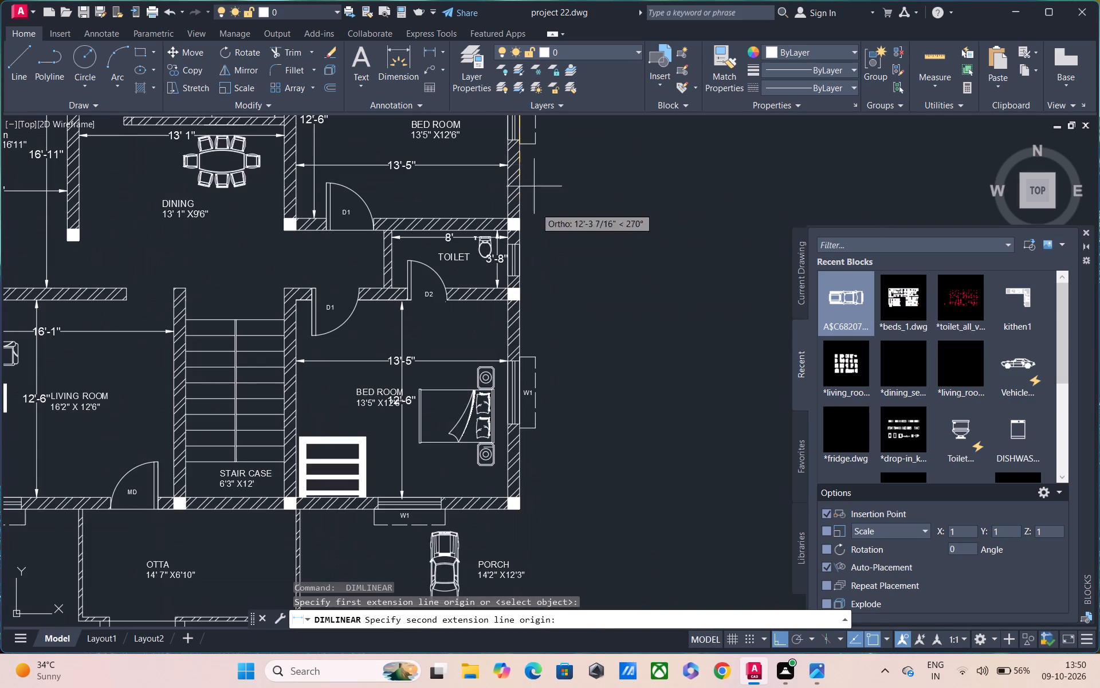
pyautogui.moveTo(531, 287); pyautogui.dragTo(501, 132, button='middle')
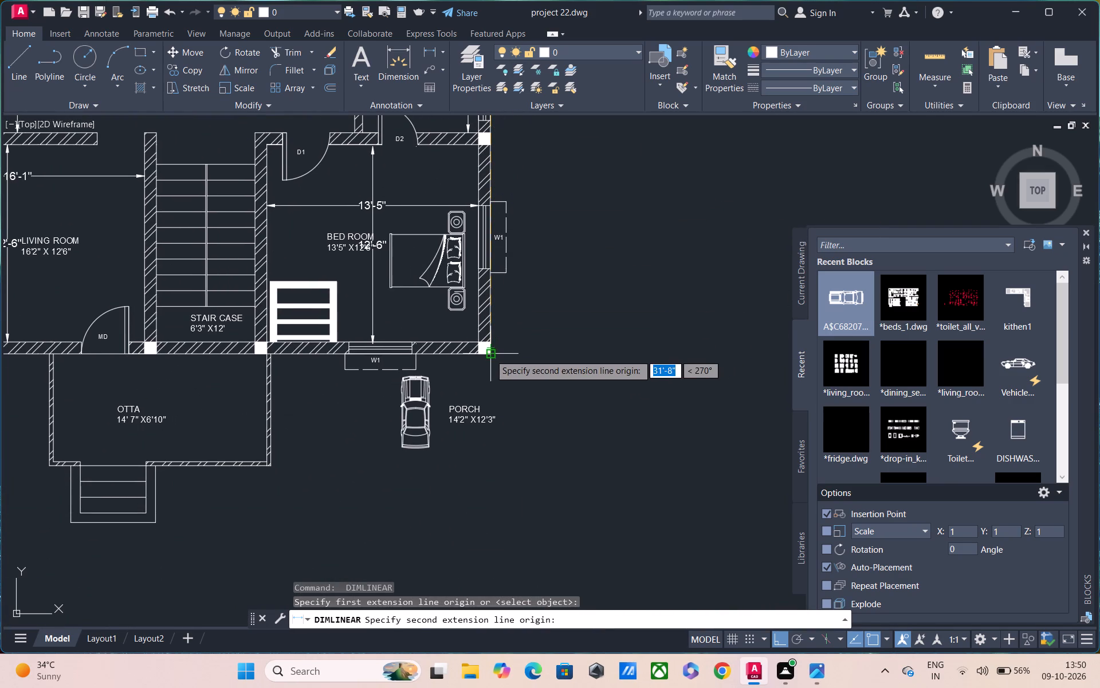
pyautogui.click(490, 354)
pyautogui.click(592, 339)
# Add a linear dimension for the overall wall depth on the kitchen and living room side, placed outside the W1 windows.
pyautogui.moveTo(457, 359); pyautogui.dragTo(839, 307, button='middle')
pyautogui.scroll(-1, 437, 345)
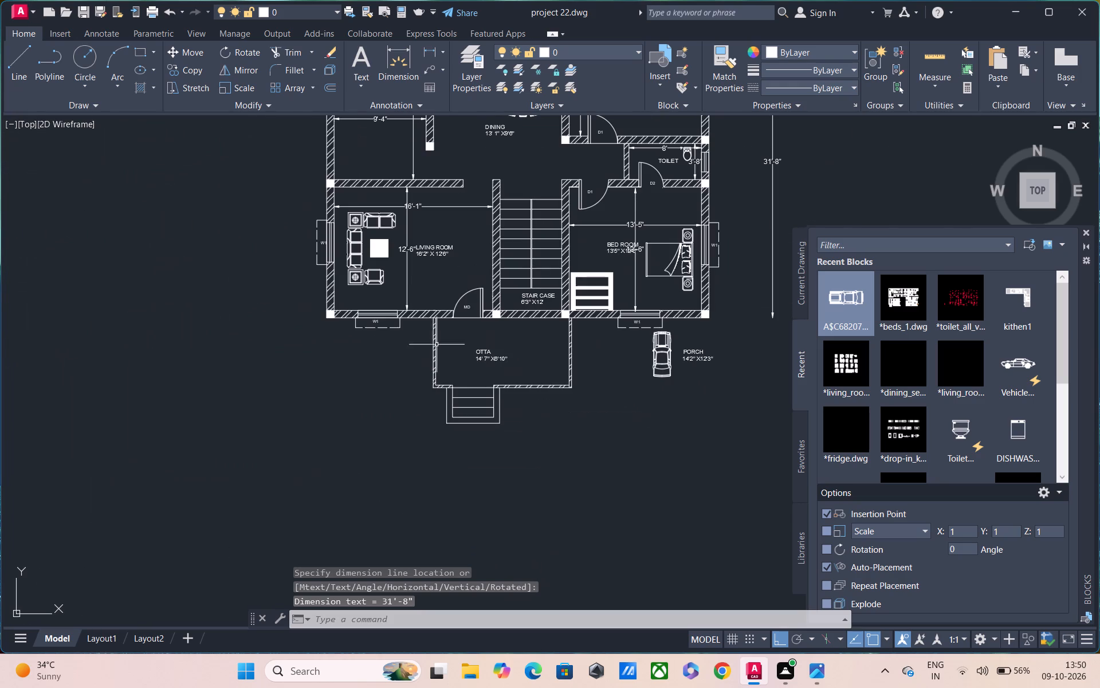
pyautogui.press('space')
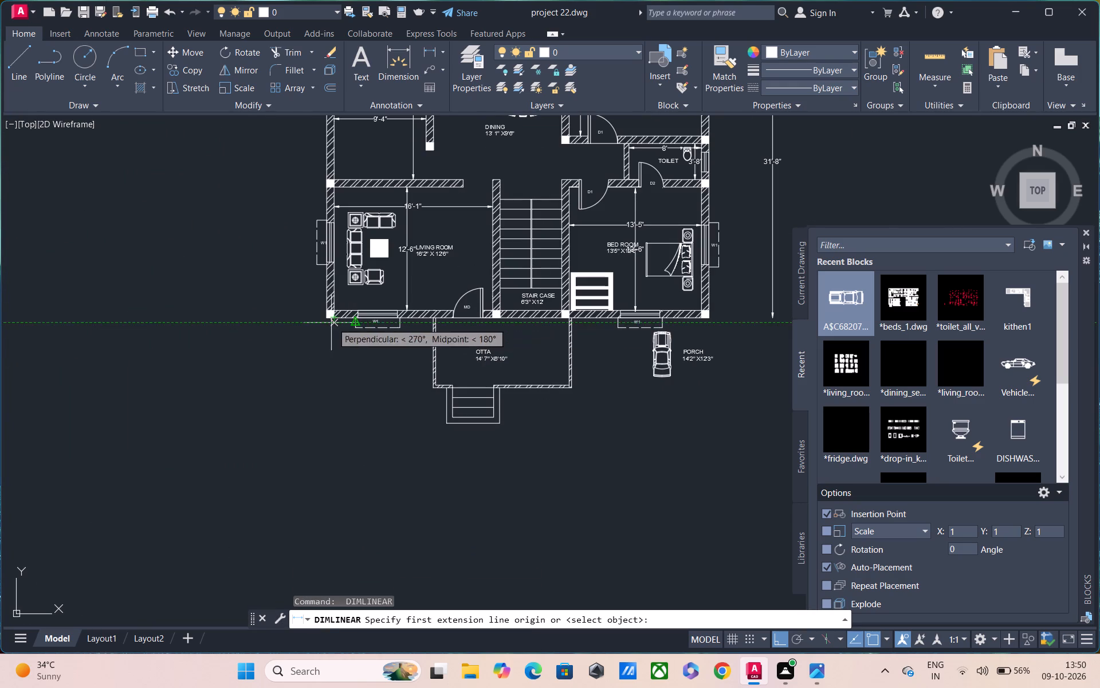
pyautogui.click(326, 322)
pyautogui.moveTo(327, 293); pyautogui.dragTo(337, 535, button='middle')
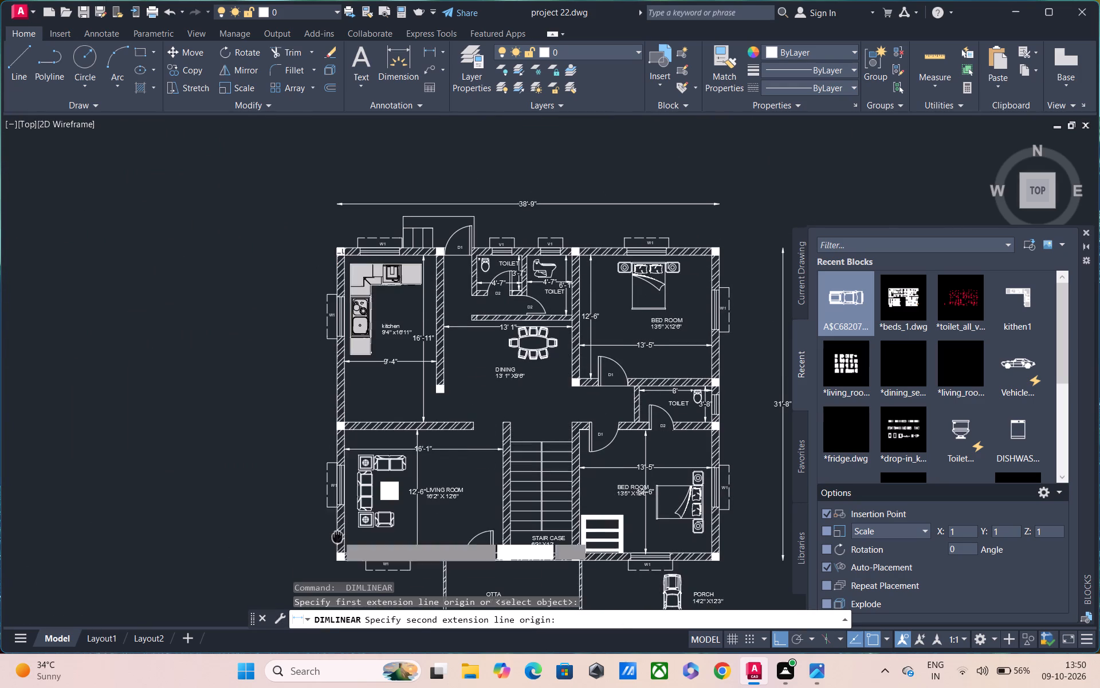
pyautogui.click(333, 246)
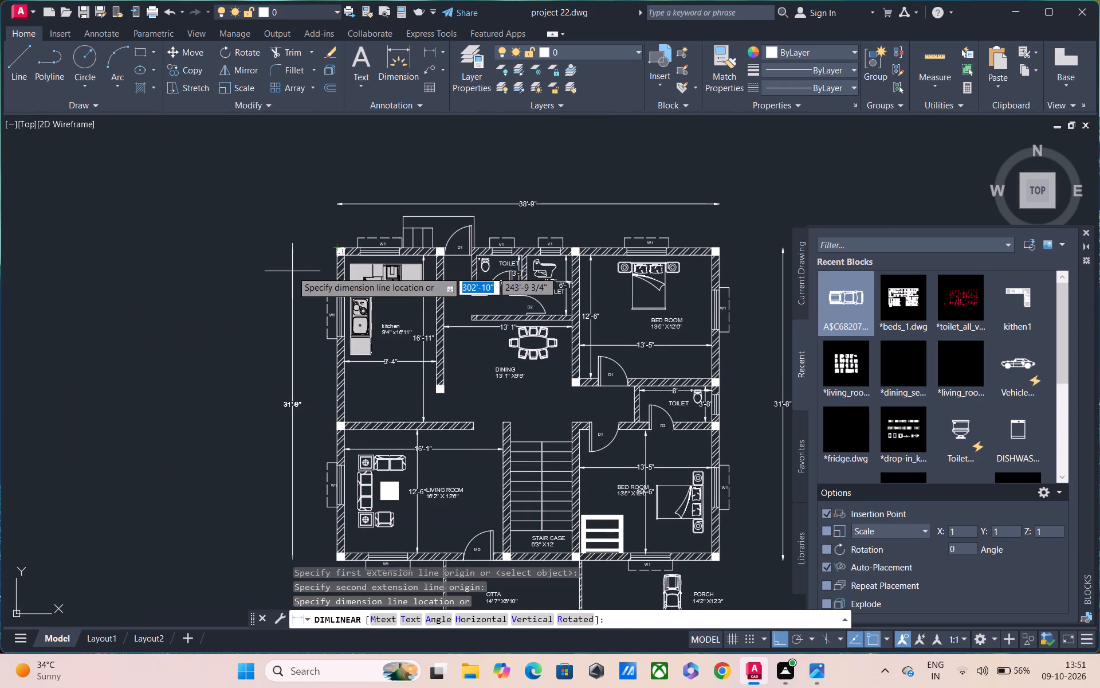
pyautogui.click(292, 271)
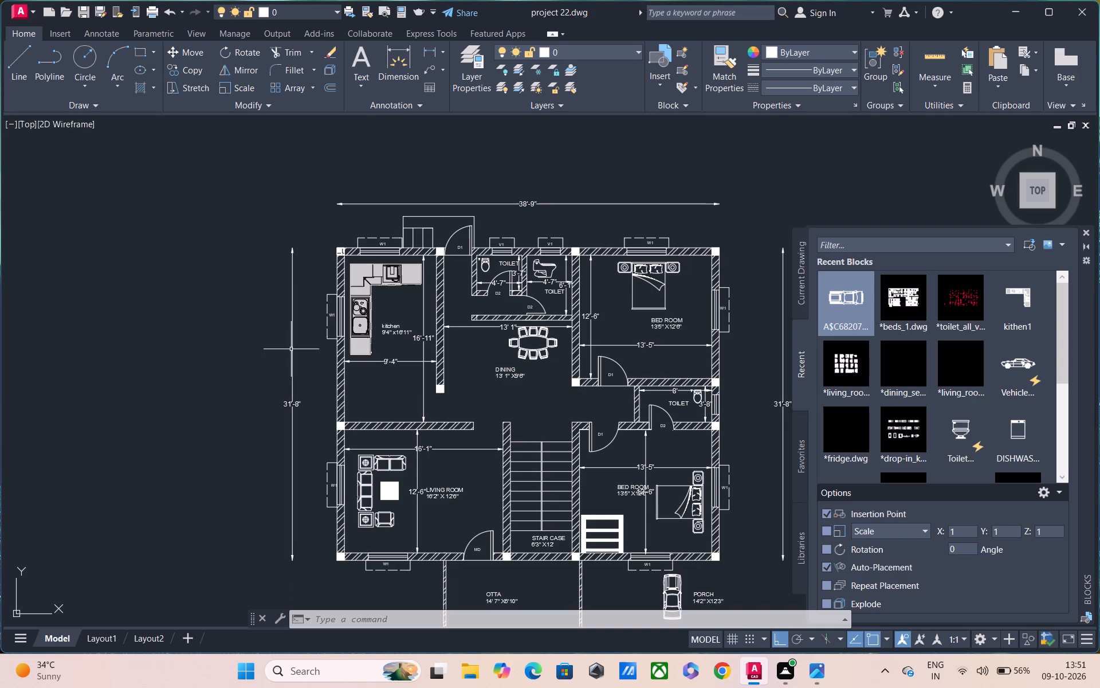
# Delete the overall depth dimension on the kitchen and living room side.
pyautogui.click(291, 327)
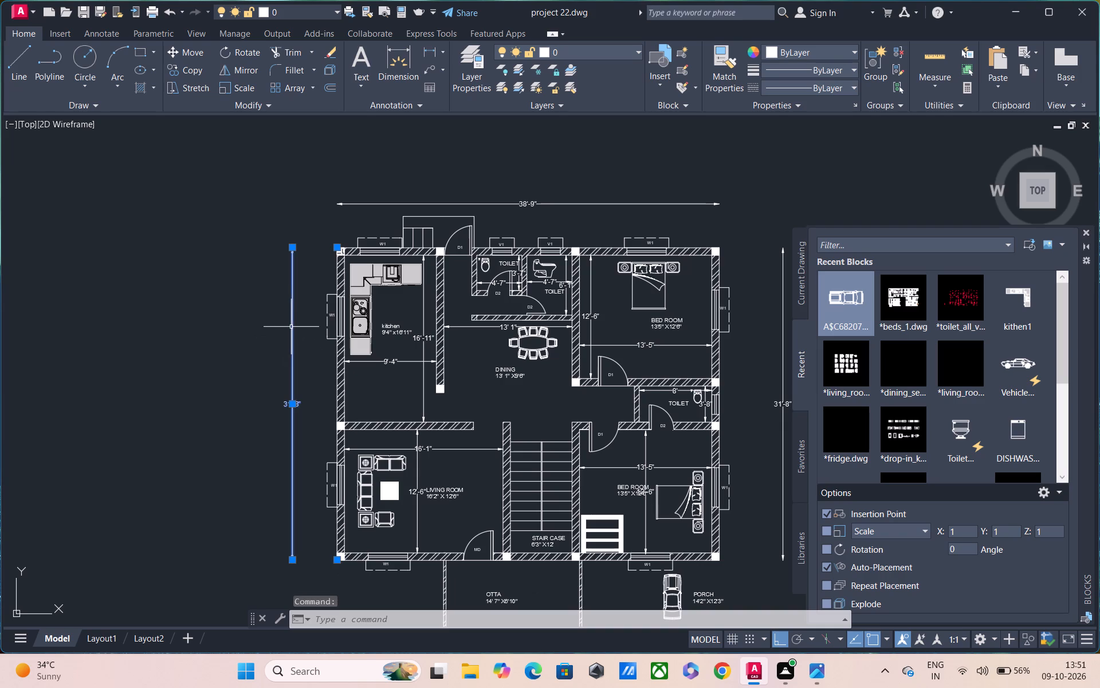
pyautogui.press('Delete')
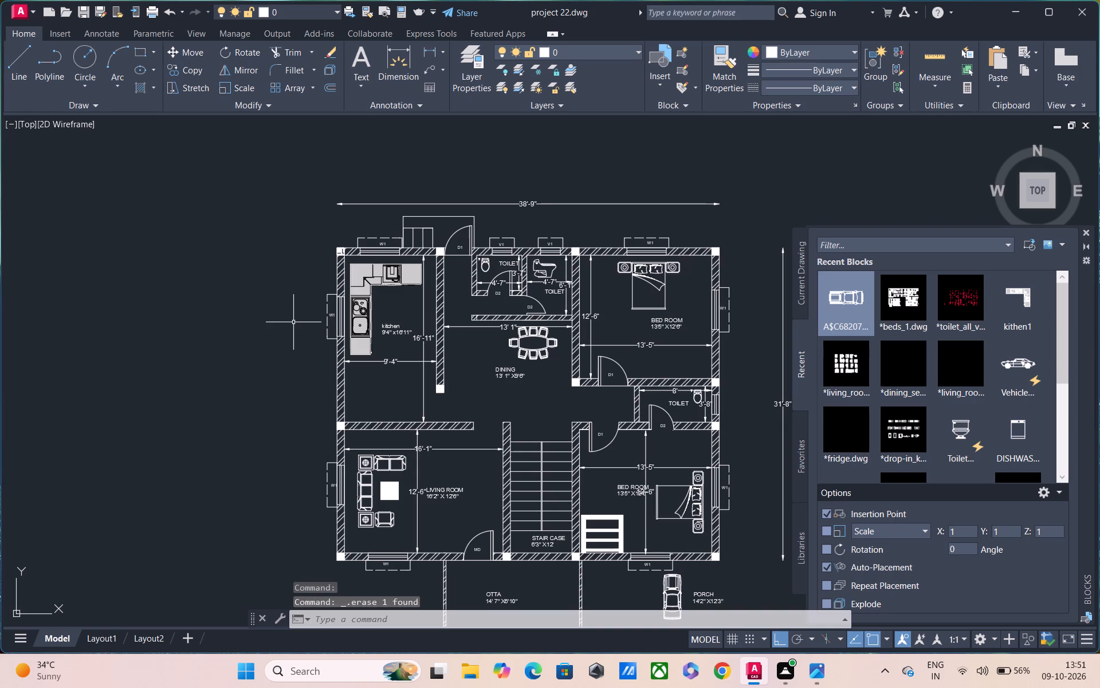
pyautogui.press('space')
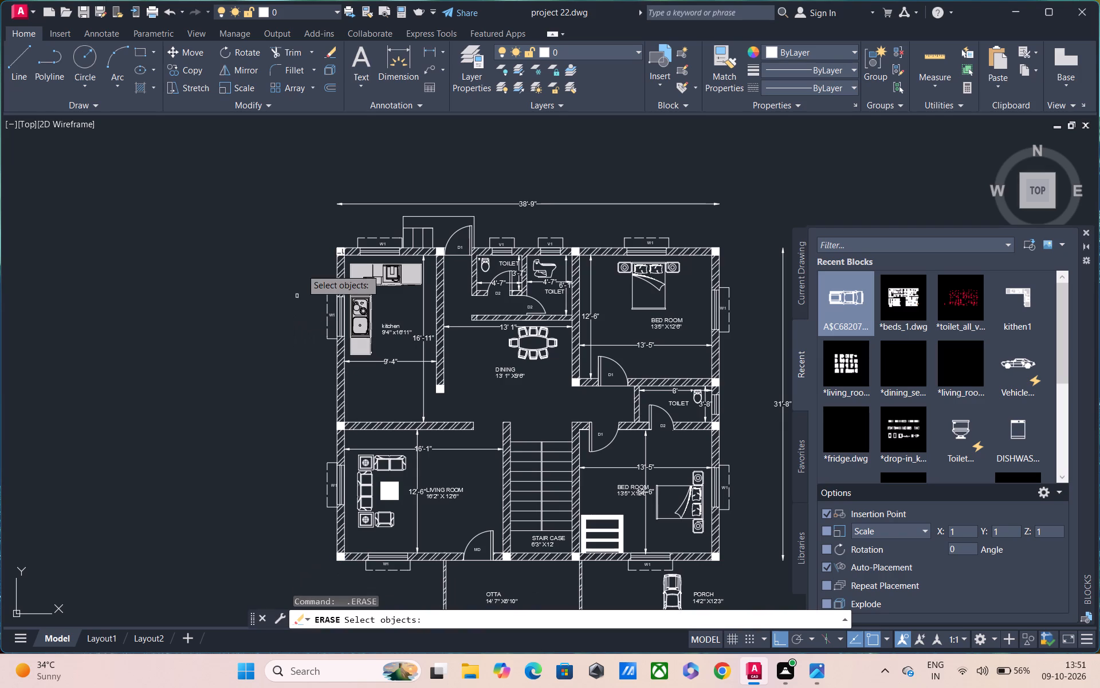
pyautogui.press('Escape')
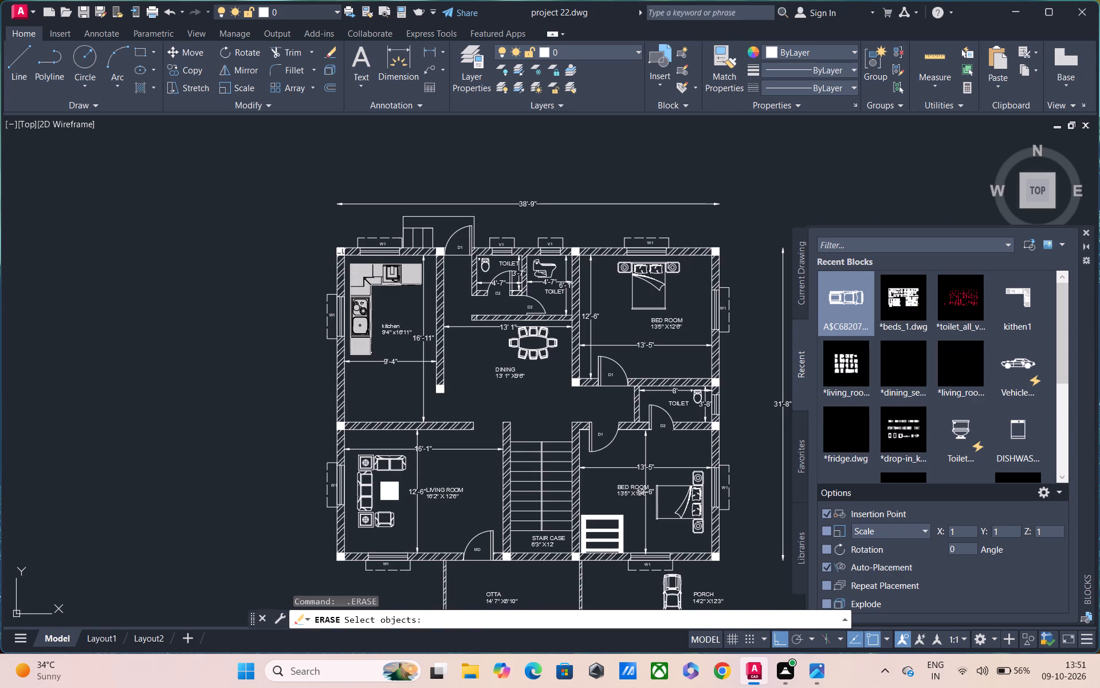
# Add a vertical dimension outside the kitchen side, from the kitchen's outer rear corner to the level of the front steps' outer edge.
pyautogui.click(434, 50)
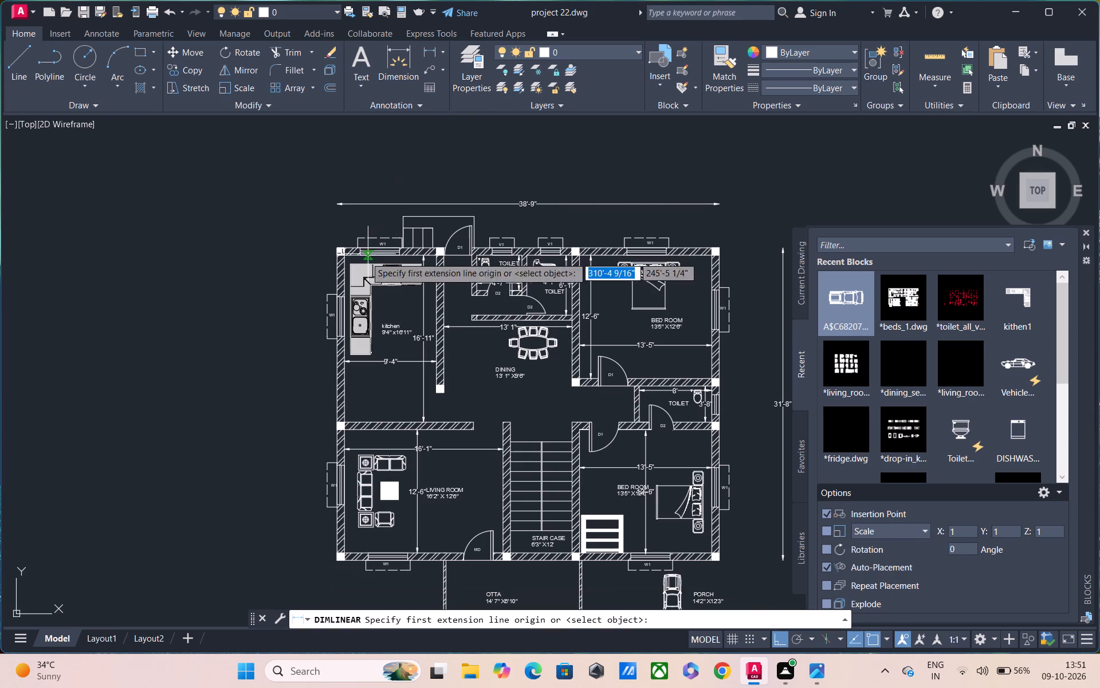
pyautogui.scroll(2, 328, 237)
pyautogui.click(347, 261)
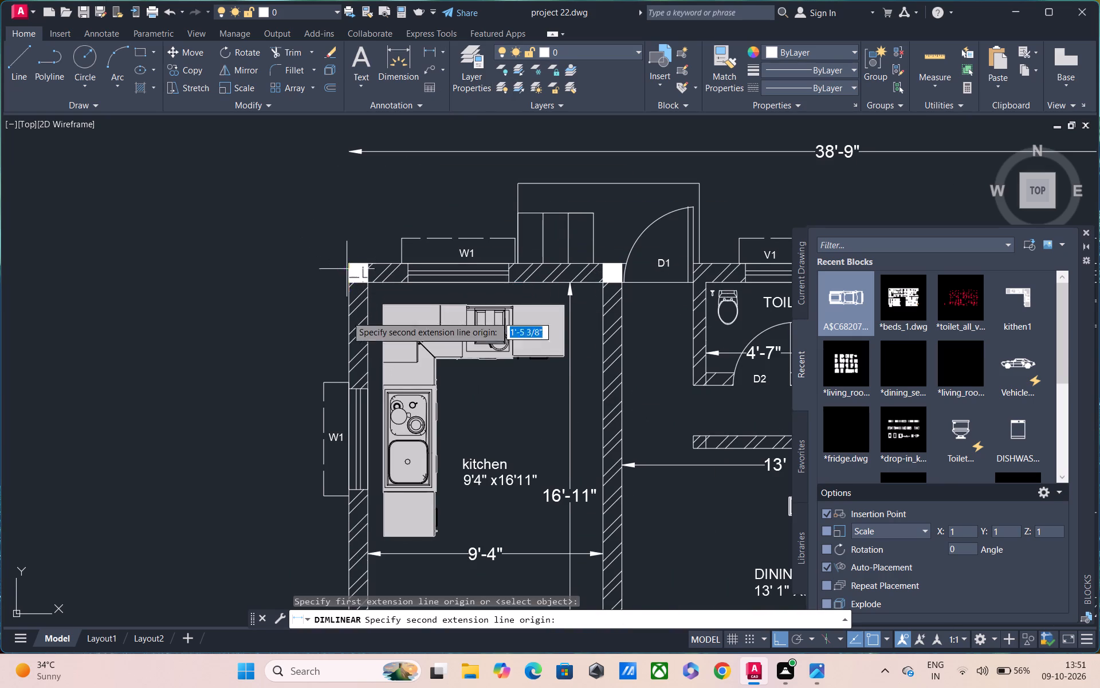
pyautogui.moveTo(347, 344); pyautogui.dragTo(305, 29, button='middle')
pyautogui.scroll(-2, 312, 114)
pyautogui.moveTo(320, 291); pyautogui.dragTo(291, 46, button='middle')
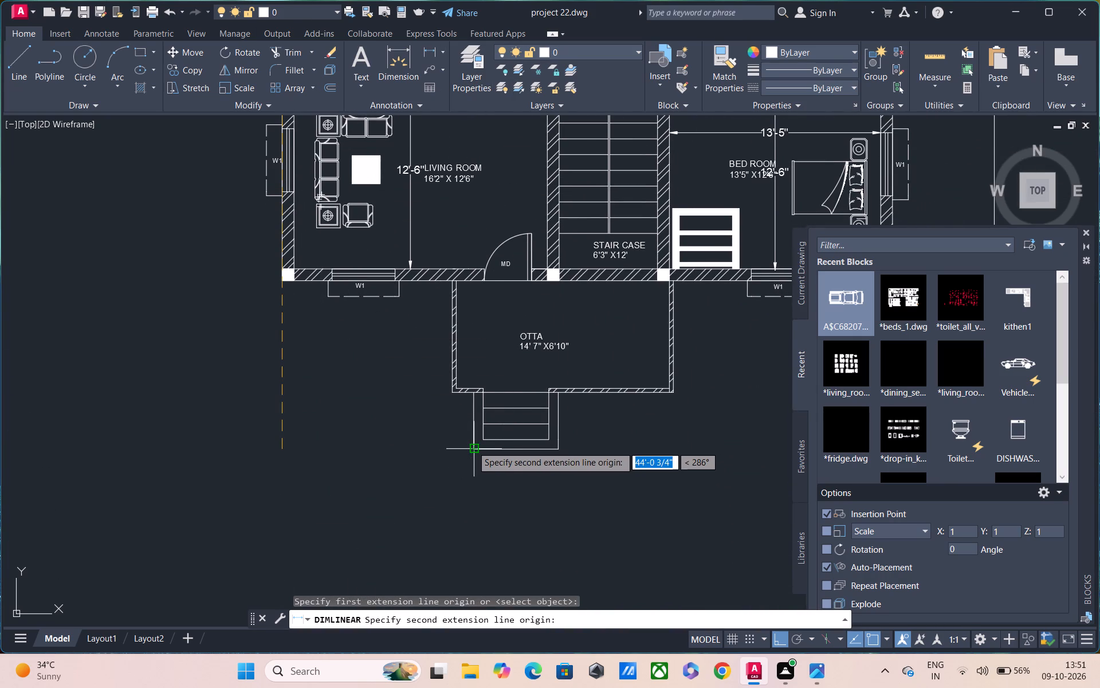
pyautogui.click(284, 450)
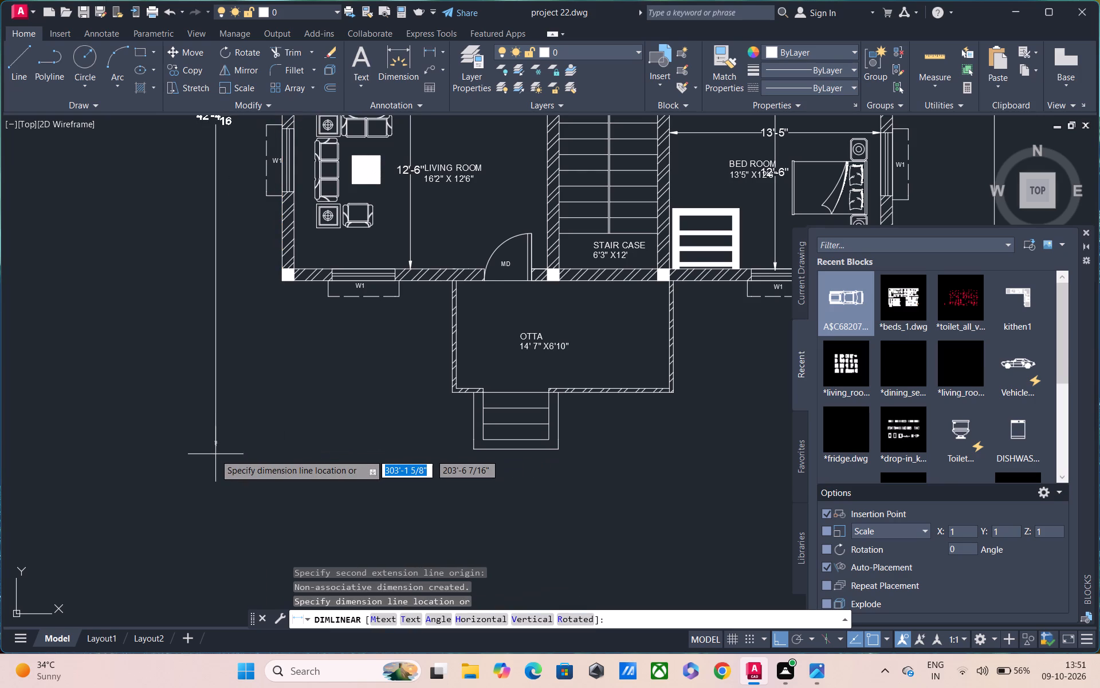
pyautogui.scroll(-2, 215, 454)
pyautogui.moveTo(219, 456); pyautogui.dragTo(219, 473, button='middle')
pyautogui.click(215, 449)
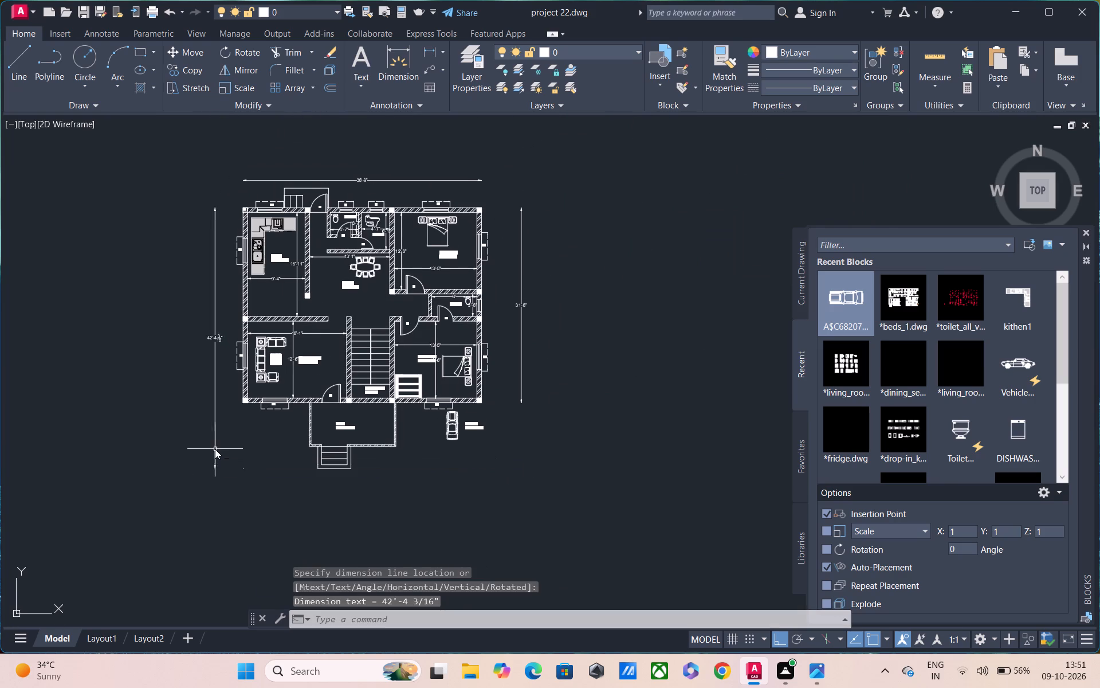
pyautogui.press('Escape')
pyautogui.press('Escape')
# Override the text of the new kitchen-side vertical dimension with 44'-2".
pyautogui.scroll(2, 229, 341)
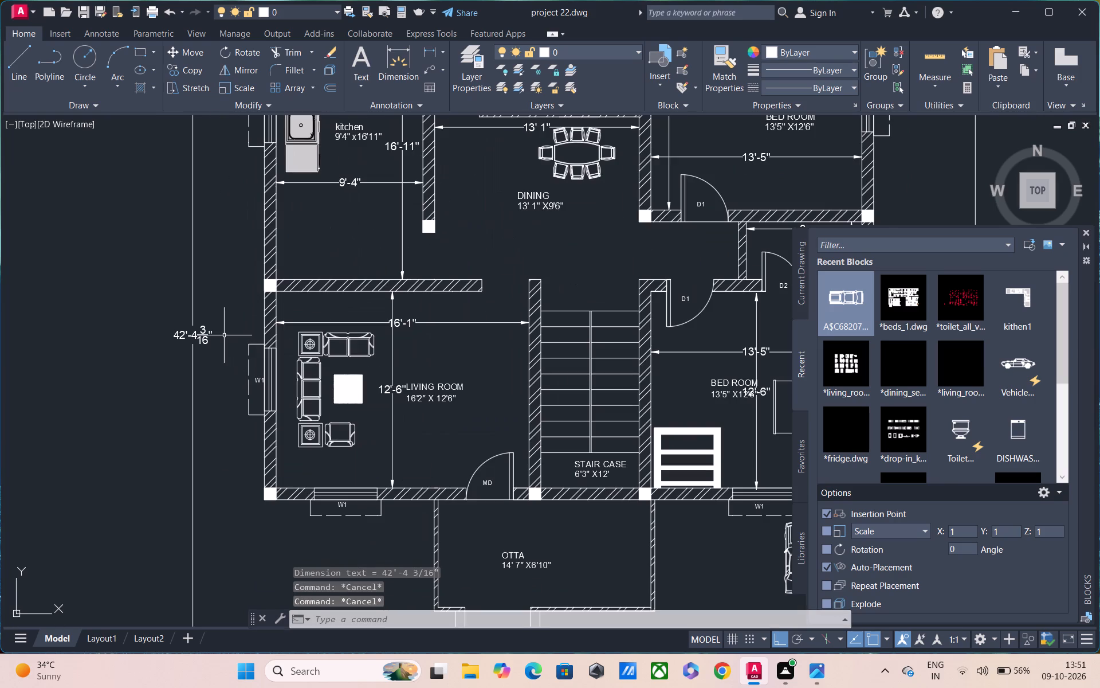
pyautogui.doubleClick(188, 335)
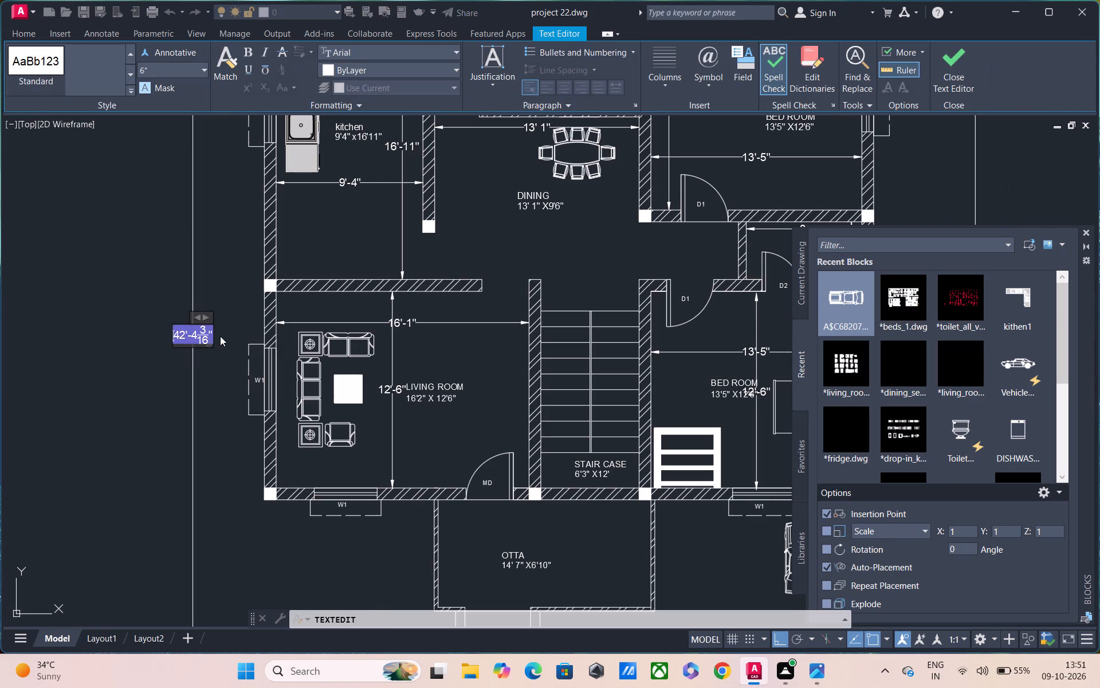
pyautogui.click(195, 337)
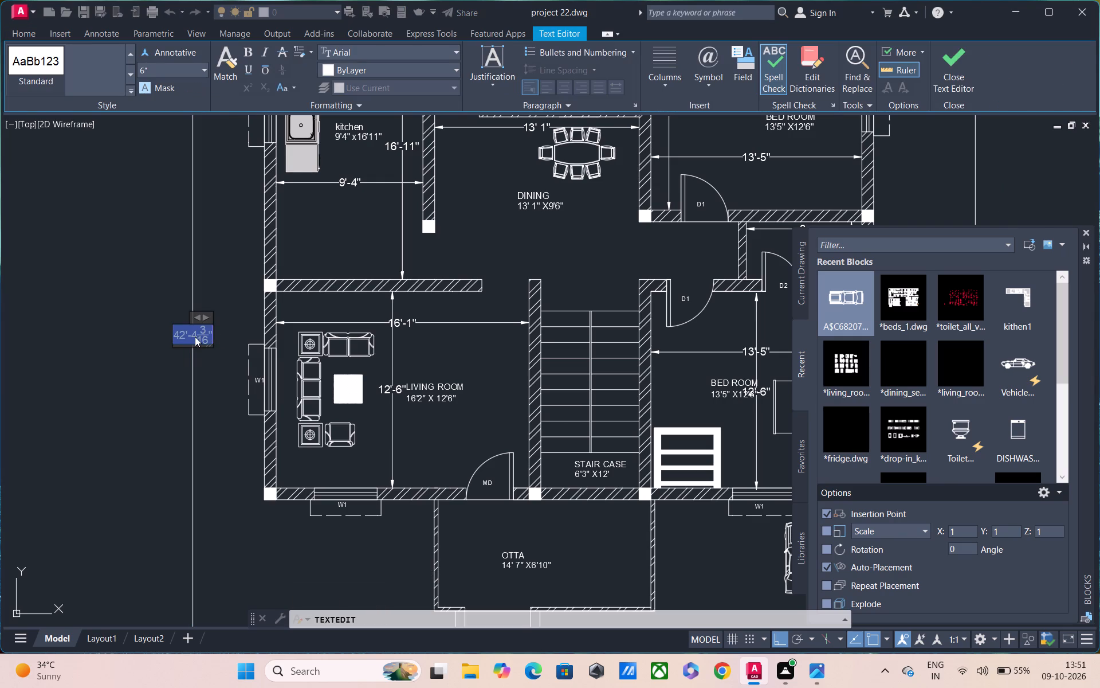
pyautogui.press('BackSpace')
pyautogui.write("44'")
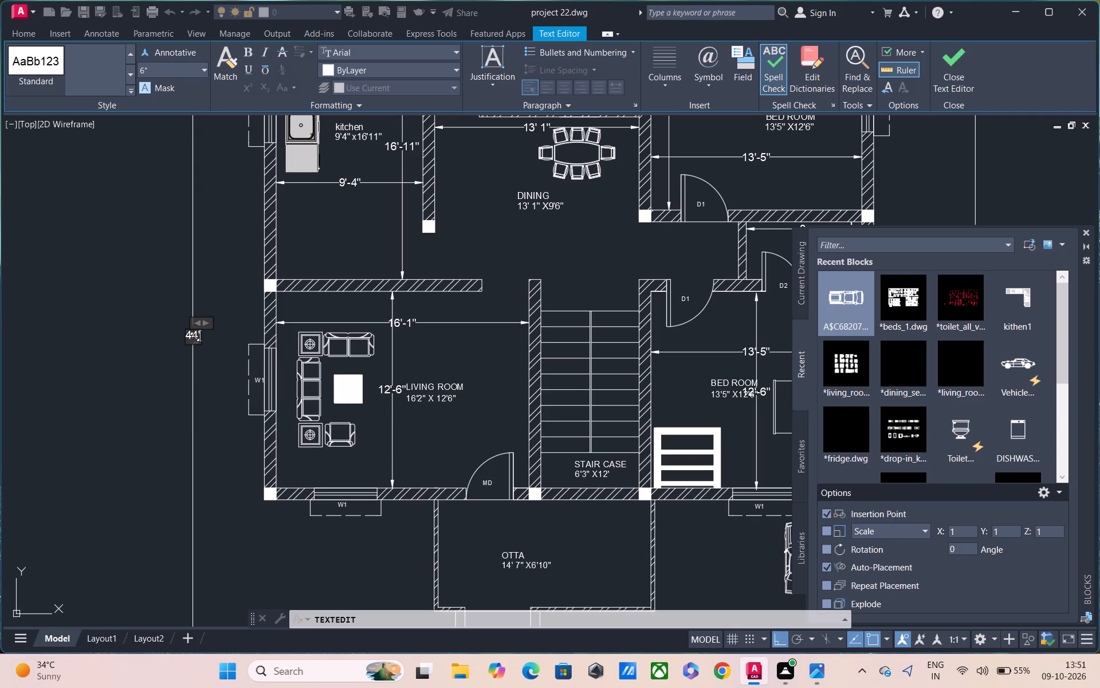
pyautogui.write('-2"')
pyautogui.click(217, 373)
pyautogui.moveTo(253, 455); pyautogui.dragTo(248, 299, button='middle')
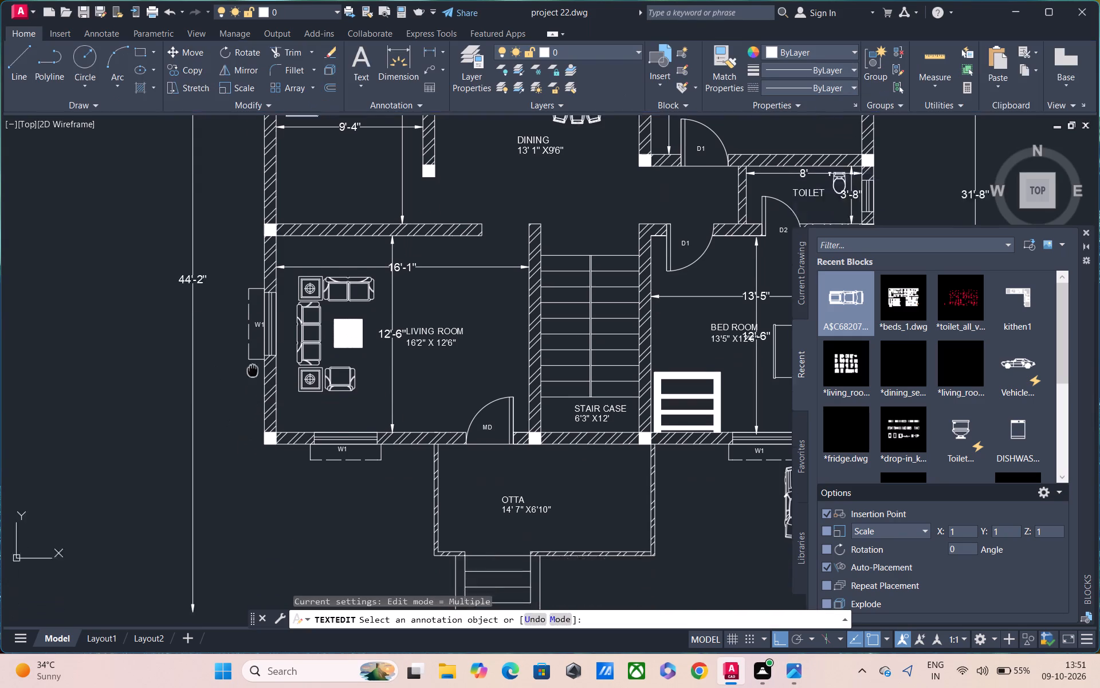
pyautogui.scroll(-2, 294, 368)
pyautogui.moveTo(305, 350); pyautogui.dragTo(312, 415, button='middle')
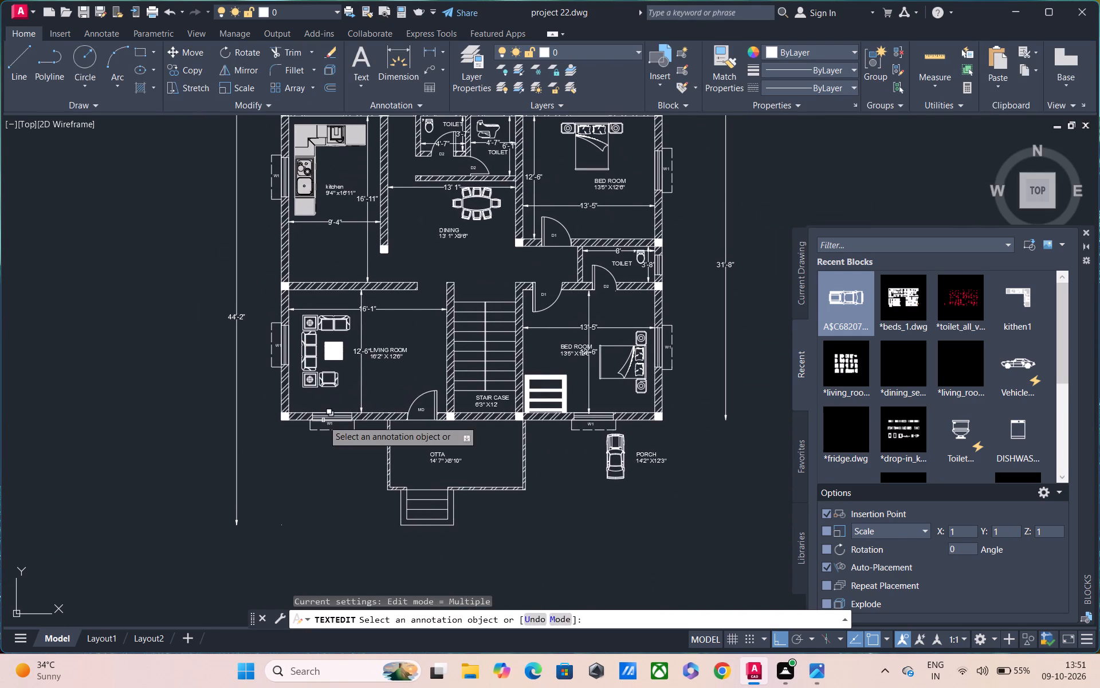
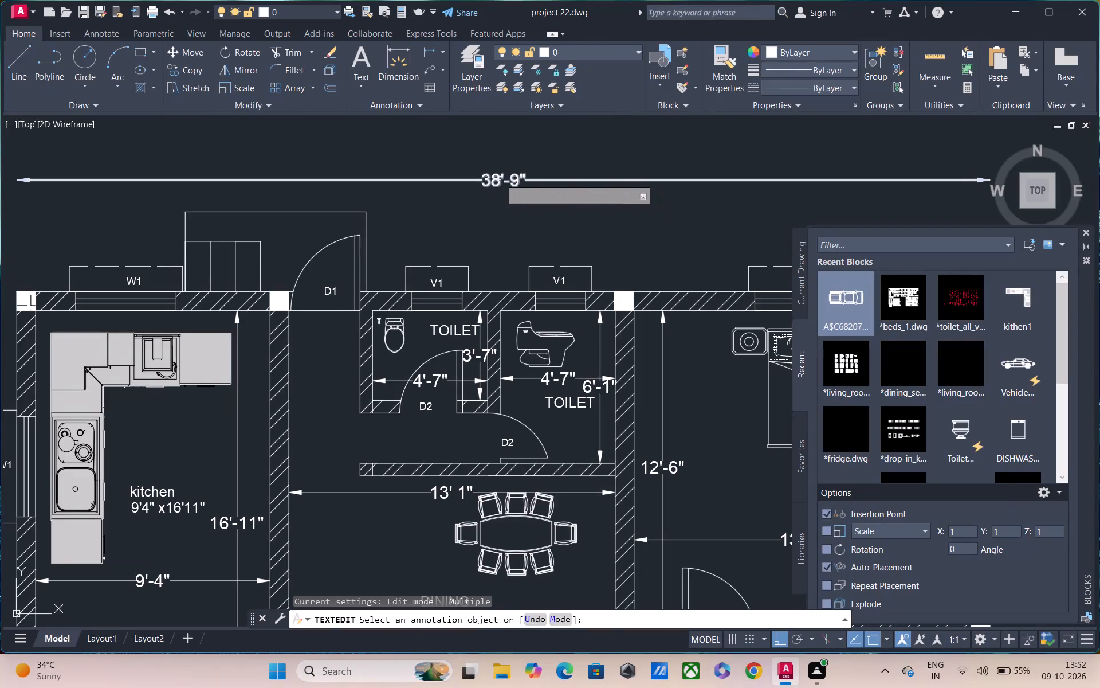
# Override the text of the overall width dimension along the rear side of the house with 38'-10'.
pyautogui.doubleClick(500, 178)
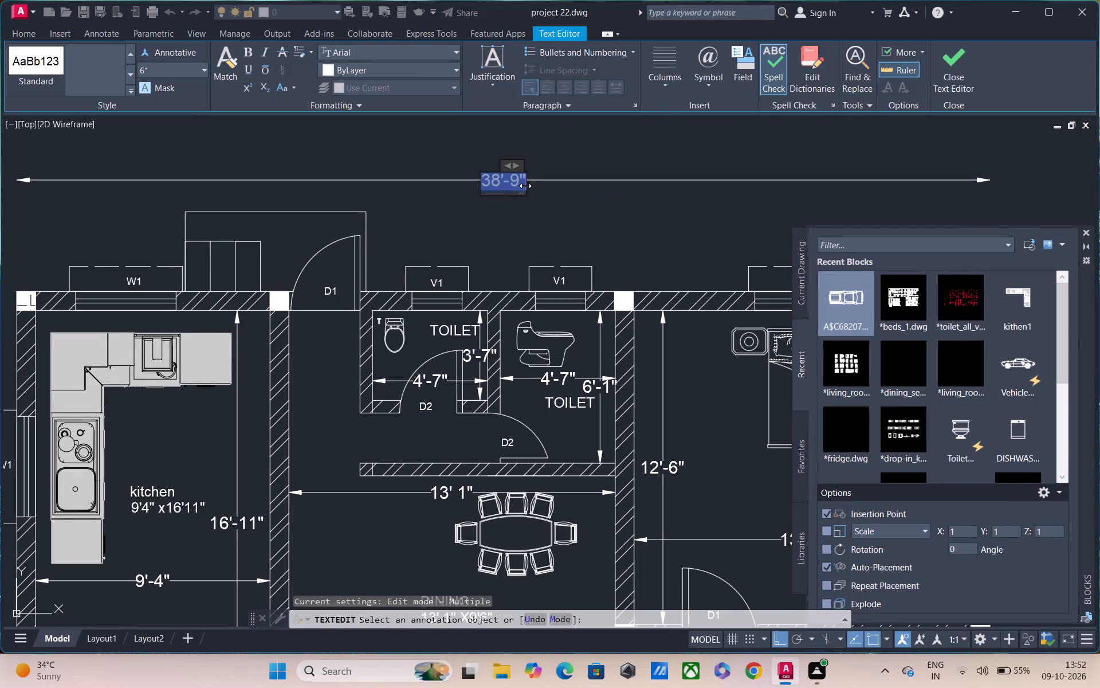
pyautogui.press('BackSpace')
pyautogui.press('3')
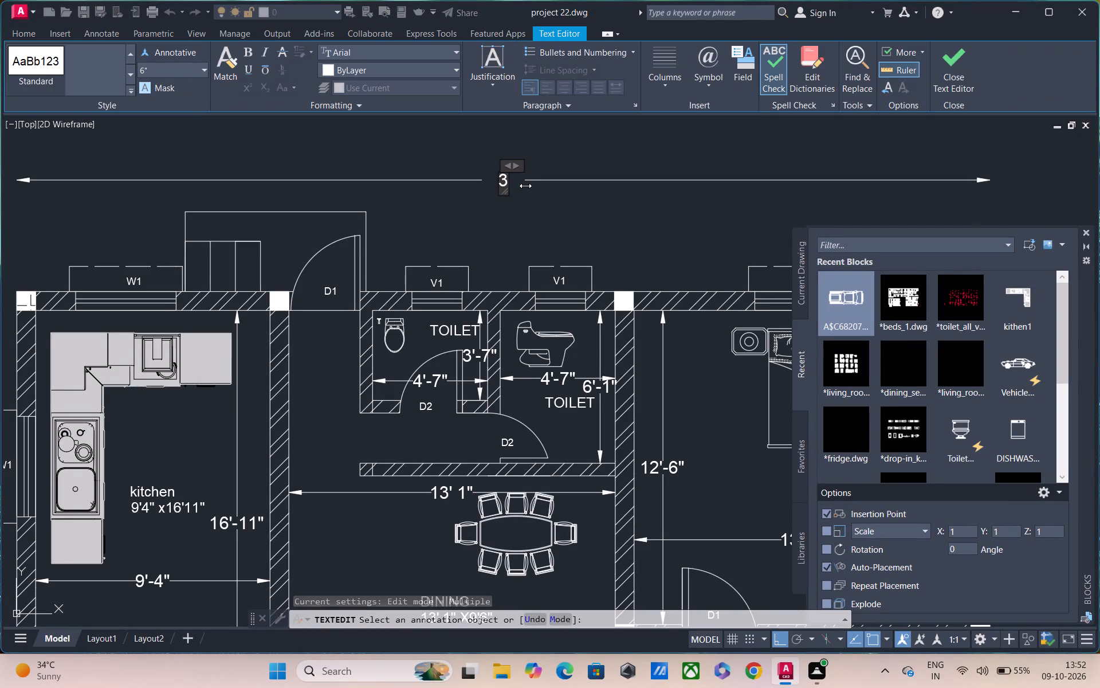
pyautogui.write("8'")
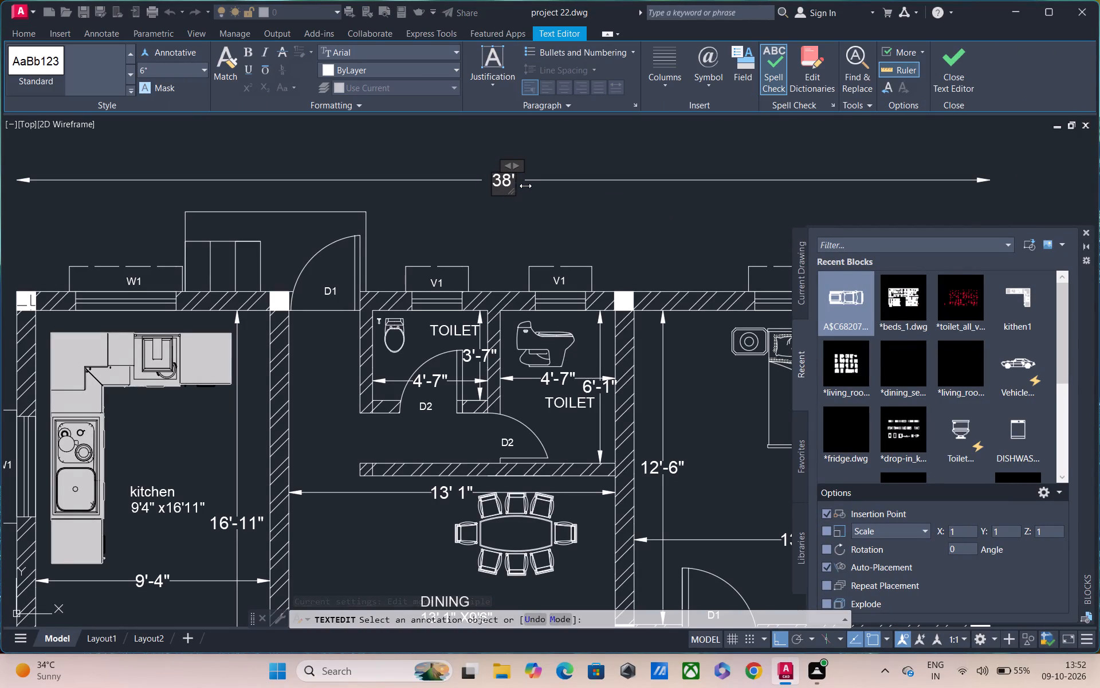
pyautogui.write("-10'")
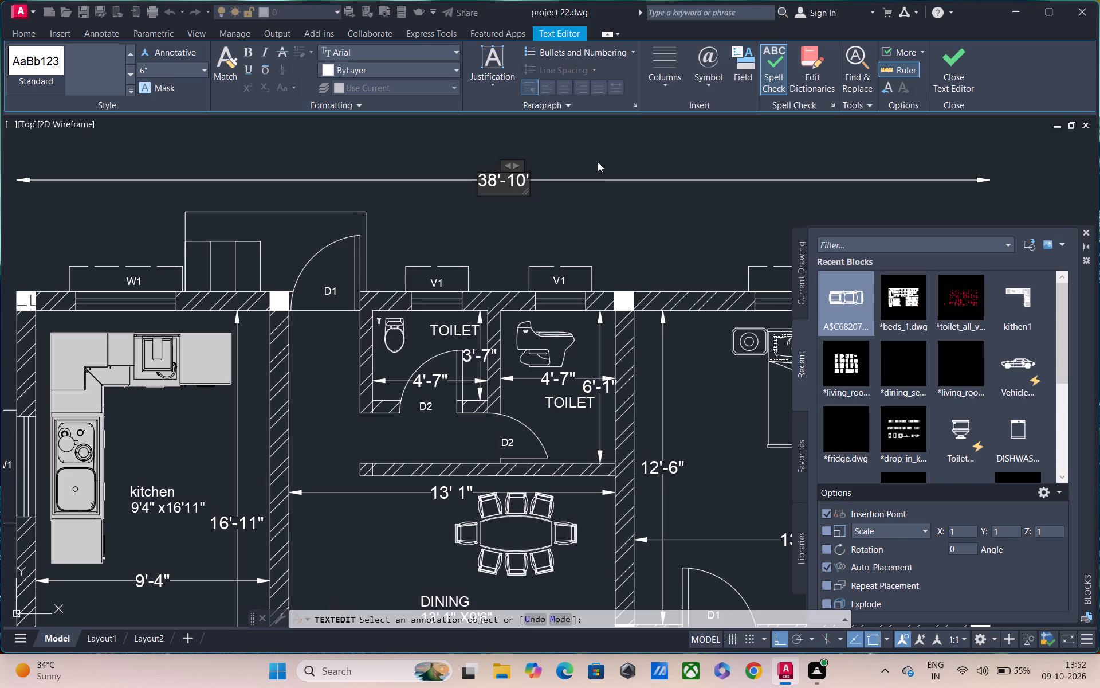
pyautogui.click(596, 210)
# Override the text of the overall depth dimension outside the bedroom side with 31'-9".
pyautogui.moveTo(596, 210); pyautogui.dragTo(143, 204, button='middle')
pyautogui.scroll(-1, 366, 328)
pyautogui.moveTo(347, 303); pyautogui.dragTo(316, 232, button='middle')
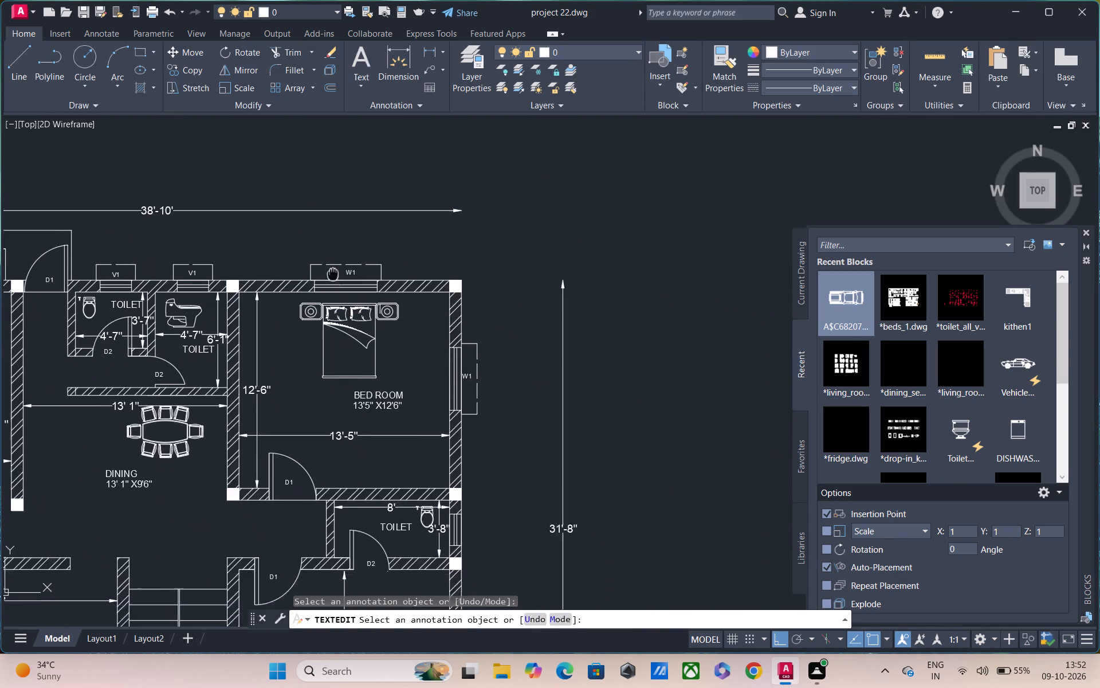
pyautogui.moveTo(316, 232); pyautogui.dragTo(294, 175, button='middle')
pyautogui.doubleClick(522, 427)
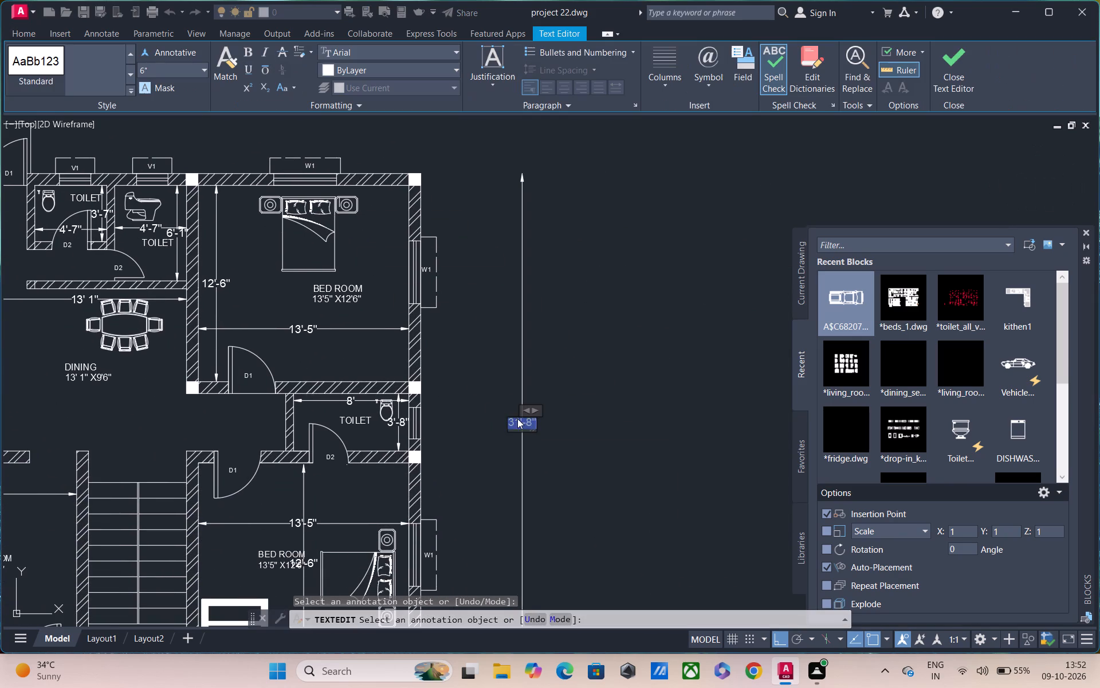
pyautogui.press('BackSpace')
pyautogui.write('31\'-9"')
pyautogui.click(581, 436)
pyautogui.scroll(-3, 530, 448)
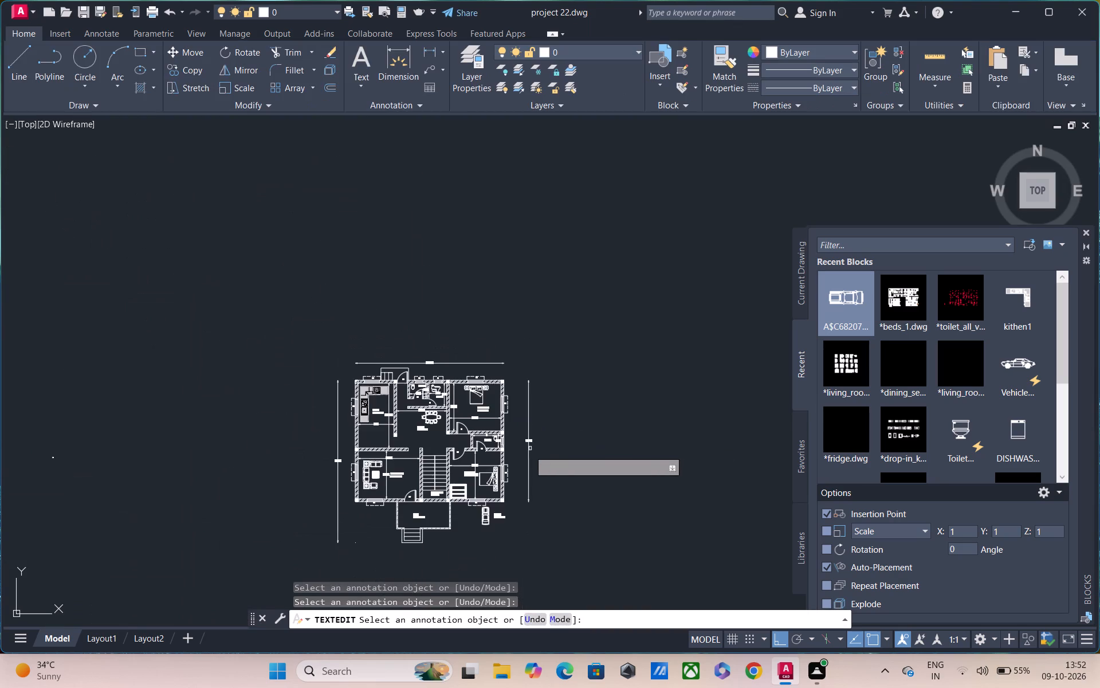
pyautogui.moveTo(526, 454); pyautogui.dragTo(524, 413, button='middle')
pyautogui.scroll(2, 353, 447)
pyautogui.scroll(-2, 353, 447)
pyautogui.middleClick(353, 451)
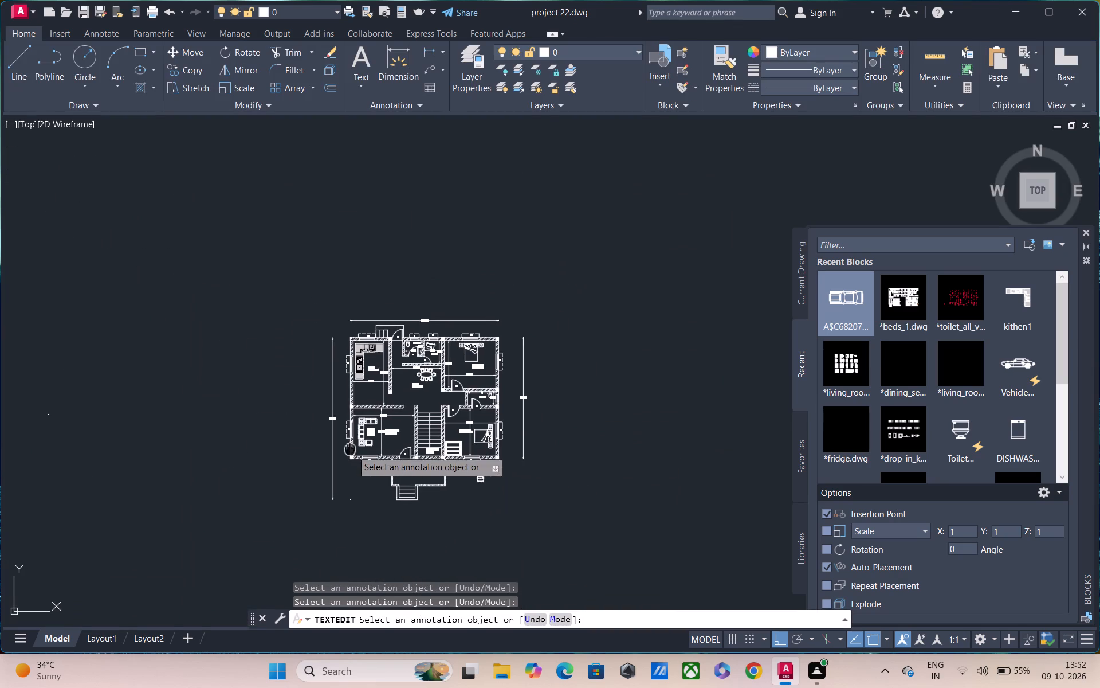
pyautogui.scroll(1, 315, 338)
pyautogui.scroll(-1, 310, 292)
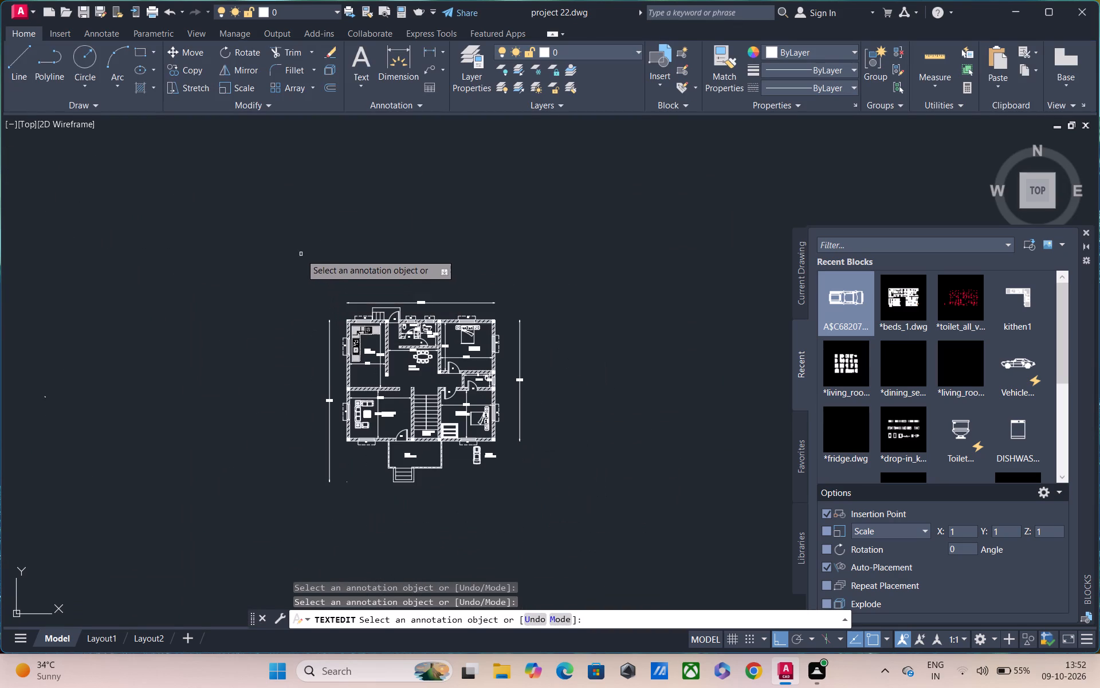
pyautogui.press('Escape')
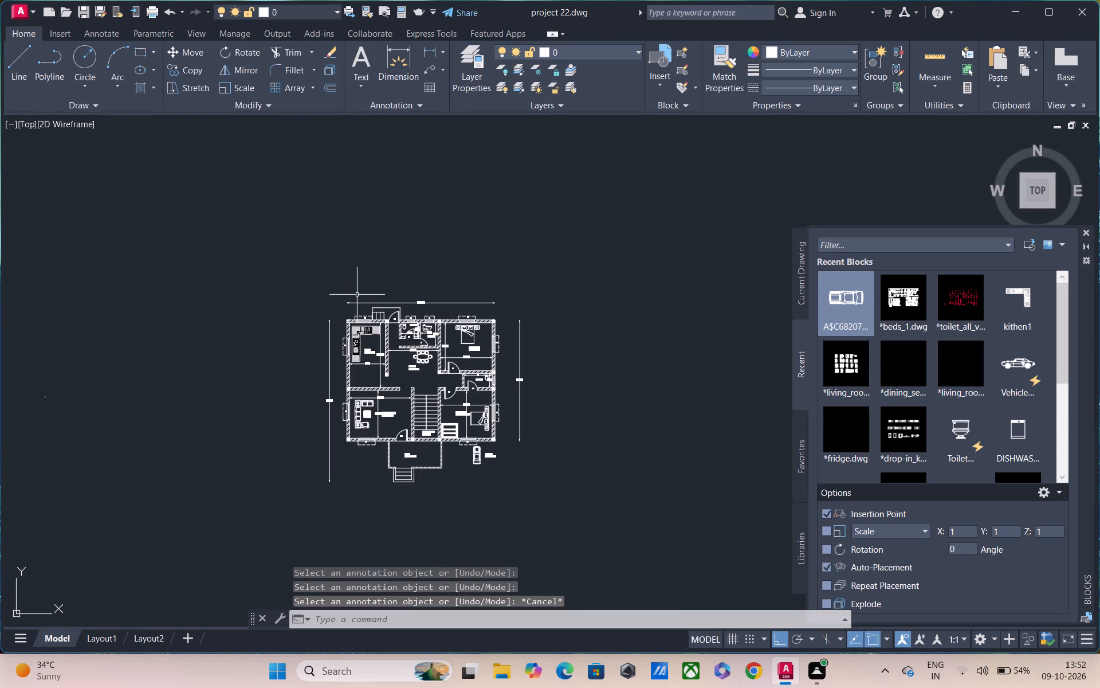
# Save the drawing.
pyautogui.hotkey('ctrl', 's')
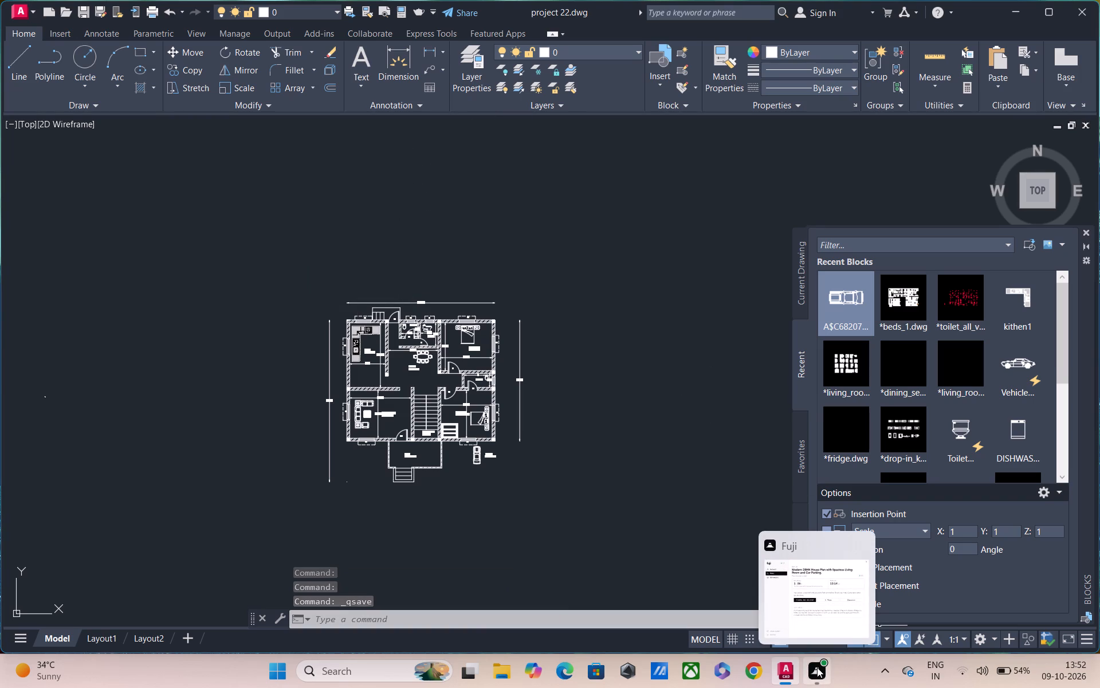
# Close the Blocks palette.
pyautogui.click(1083, 231)
# Erase the stray objects lying far out in the empty area beyond the kitchen and living room side.
pyautogui.moveTo(328, 388); pyautogui.dragTo(565, 355, button='middle')
pyautogui.scroll(1, 565, 355)
pyautogui.moveTo(29, 349); pyautogui.dragTo(93, 353)
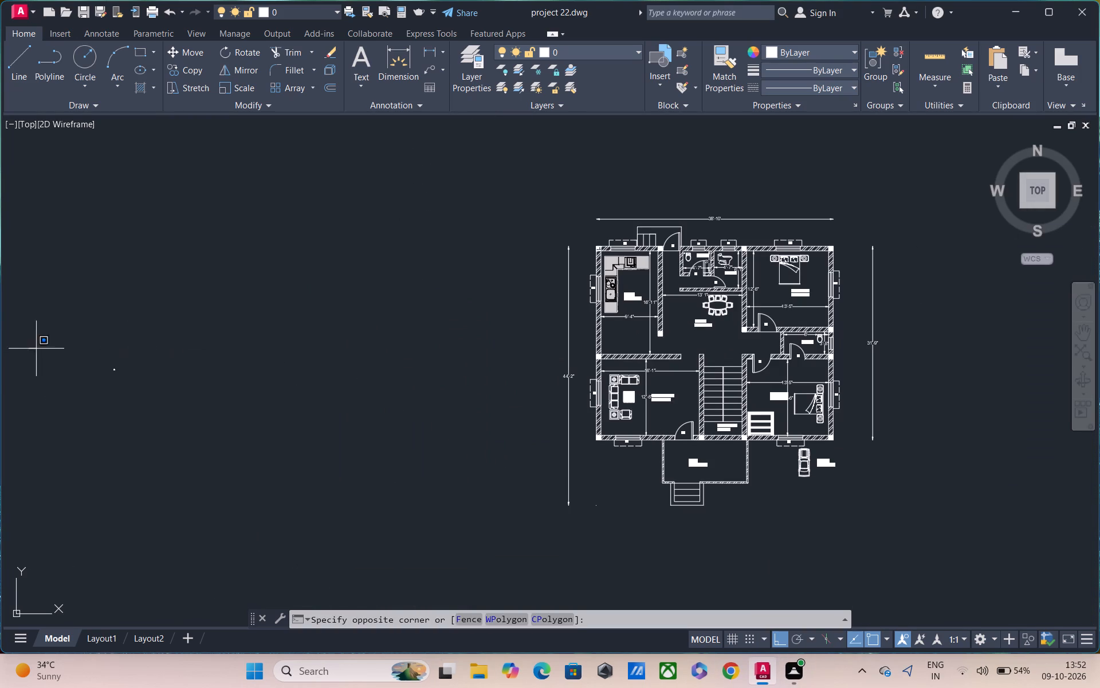
pyautogui.moveTo(93, 353); pyautogui.dragTo(144, 355)
pyautogui.click(205, 463)
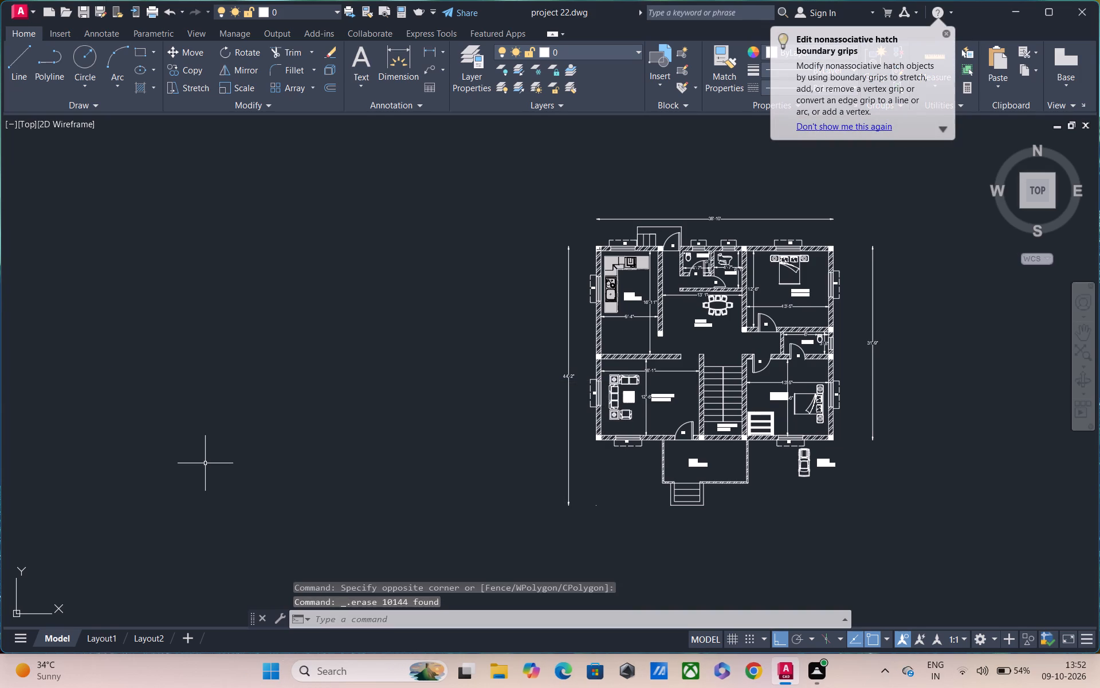
pyautogui.press('Delete')
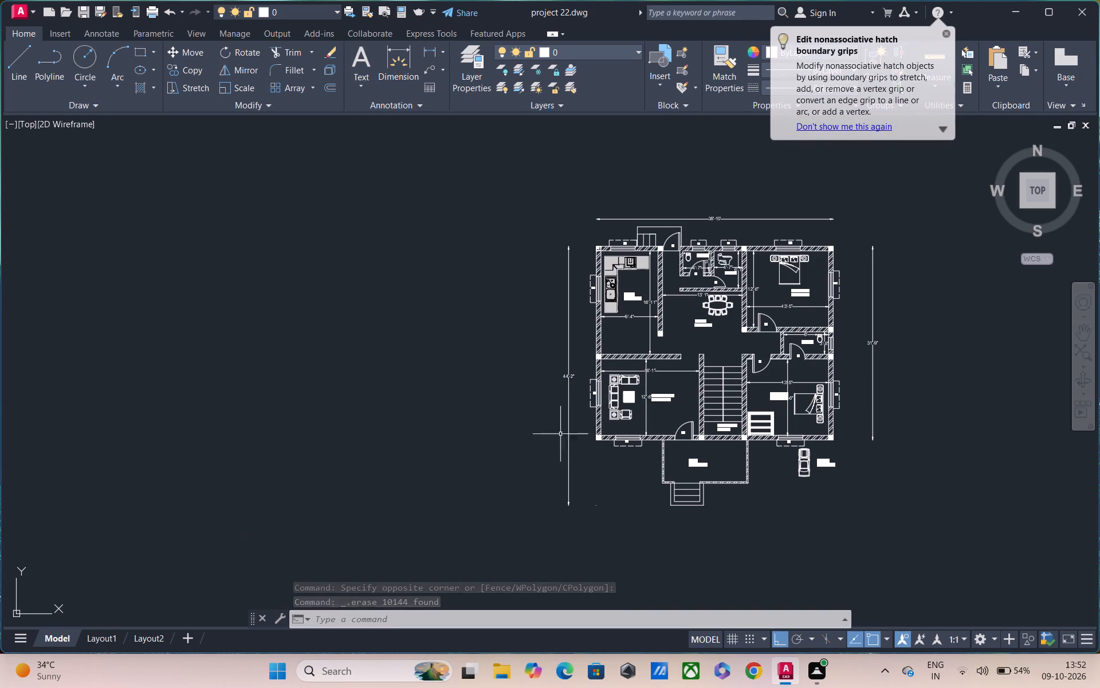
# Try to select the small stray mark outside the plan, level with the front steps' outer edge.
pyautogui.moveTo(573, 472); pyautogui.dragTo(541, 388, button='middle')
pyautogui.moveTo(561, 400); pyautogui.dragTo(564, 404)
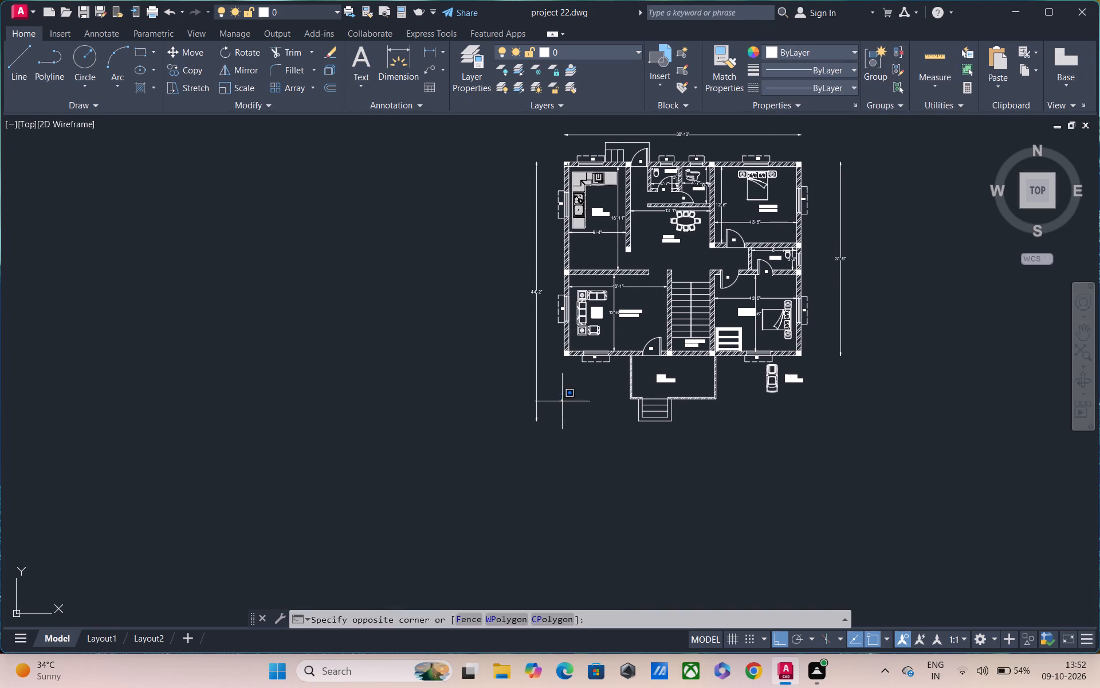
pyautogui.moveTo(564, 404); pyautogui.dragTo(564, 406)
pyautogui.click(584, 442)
# Examine the complete floor plan, including its rooms, labels and overall exterior dimensions.
pyautogui.scroll(-2, 586, 397)
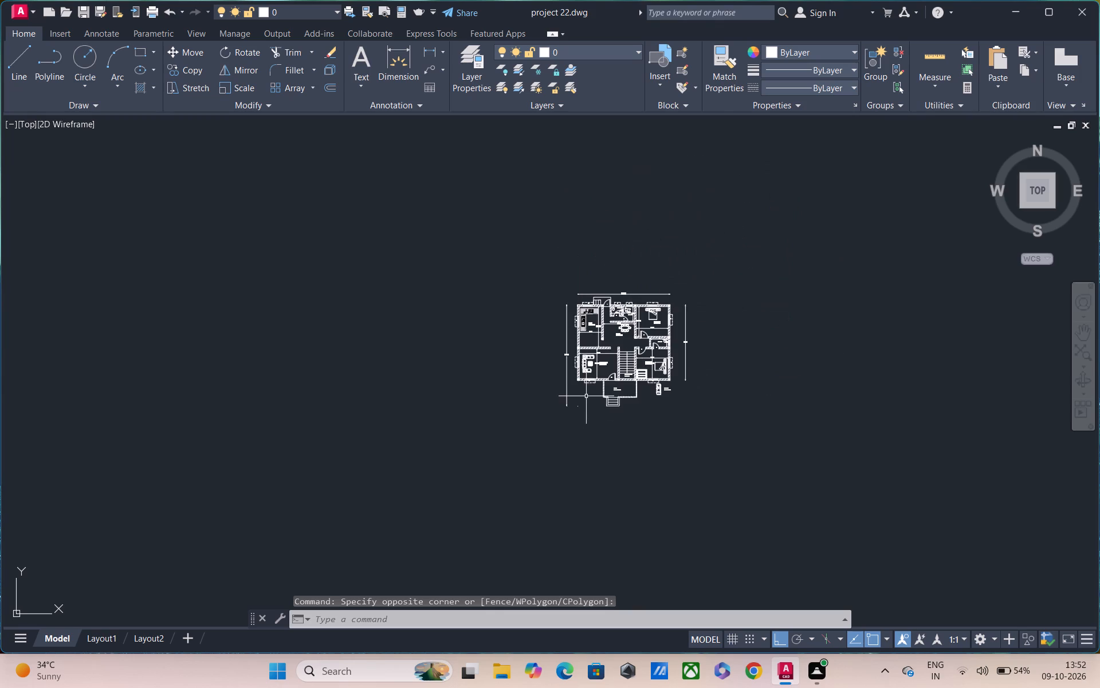
pyautogui.moveTo(556, 284); pyautogui.dragTo(368, 281, button='middle')
pyautogui.scroll(4, 438, 333)
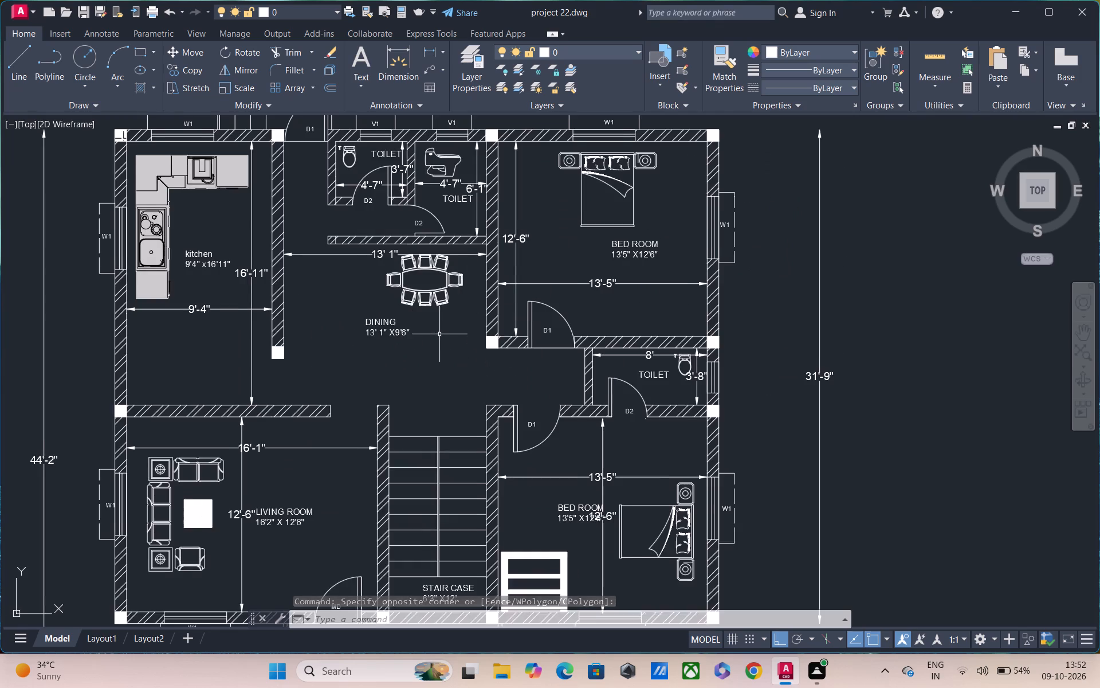
pyautogui.moveTo(440, 335); pyautogui.dragTo(493, 294, button='middle')
pyautogui.scroll(-2, 490, 290)
pyautogui.scroll(1, 488, 284)
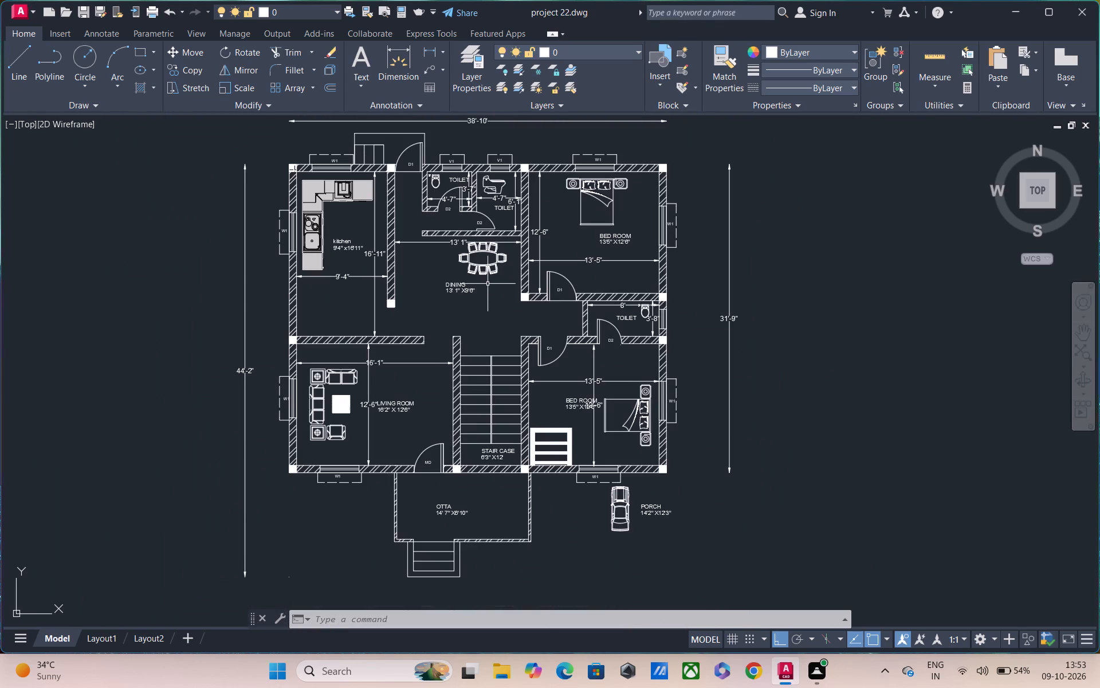
pyautogui.scroll(-1, 488, 284)
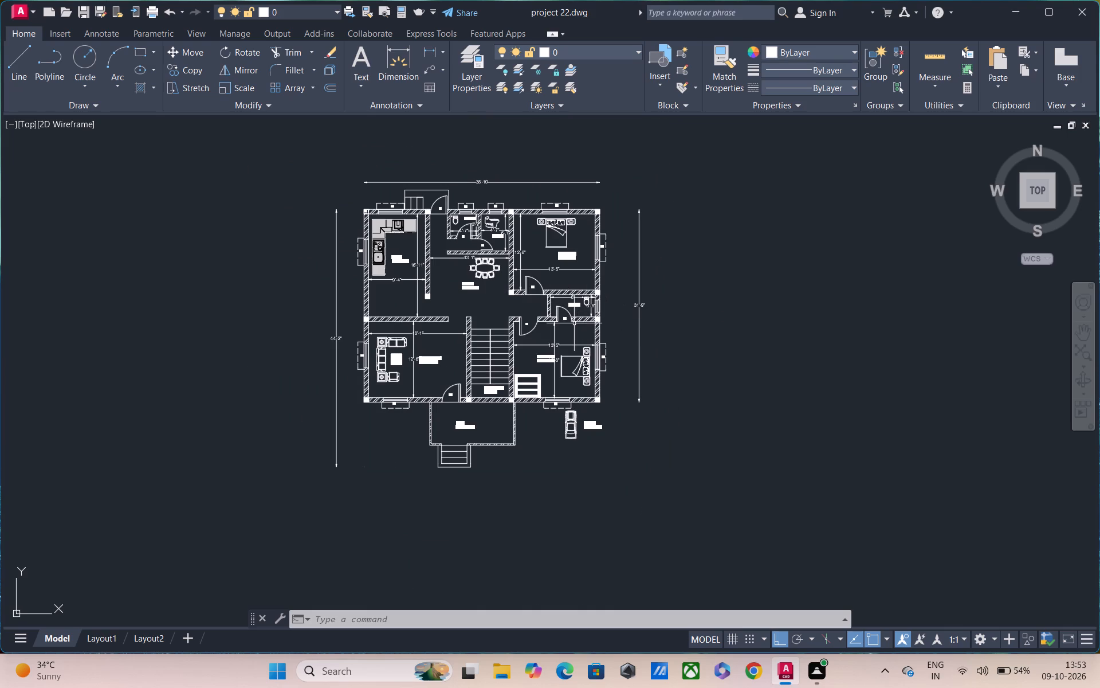
# Save the finished floor plan drawing.
pyautogui.hotkey('ctrl', 's')
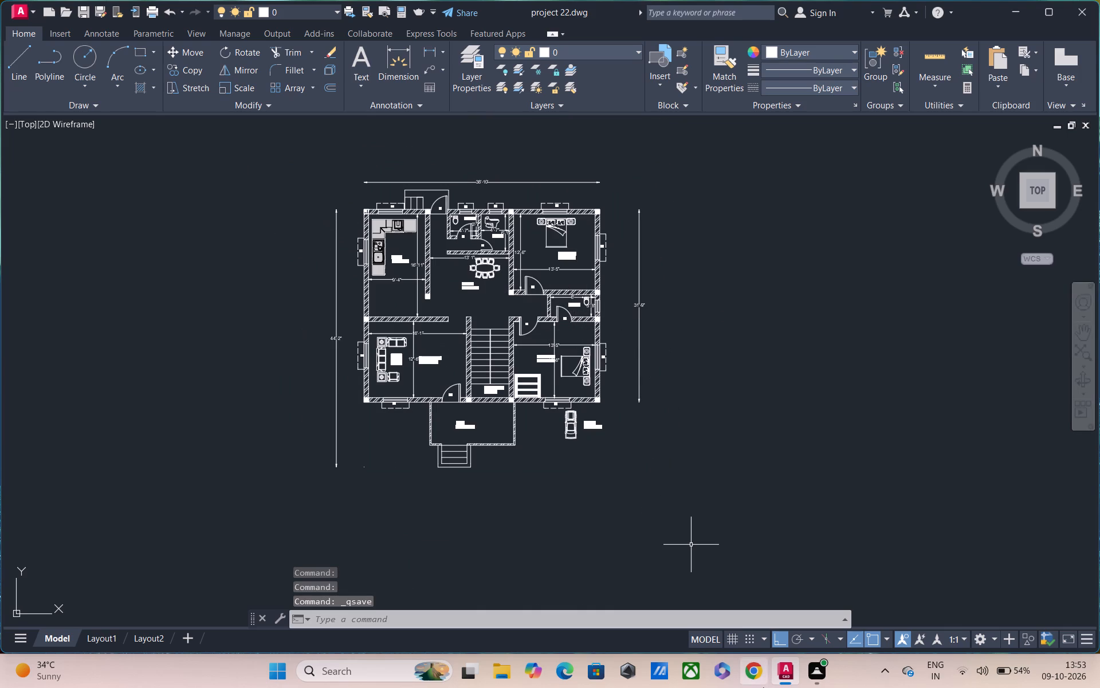